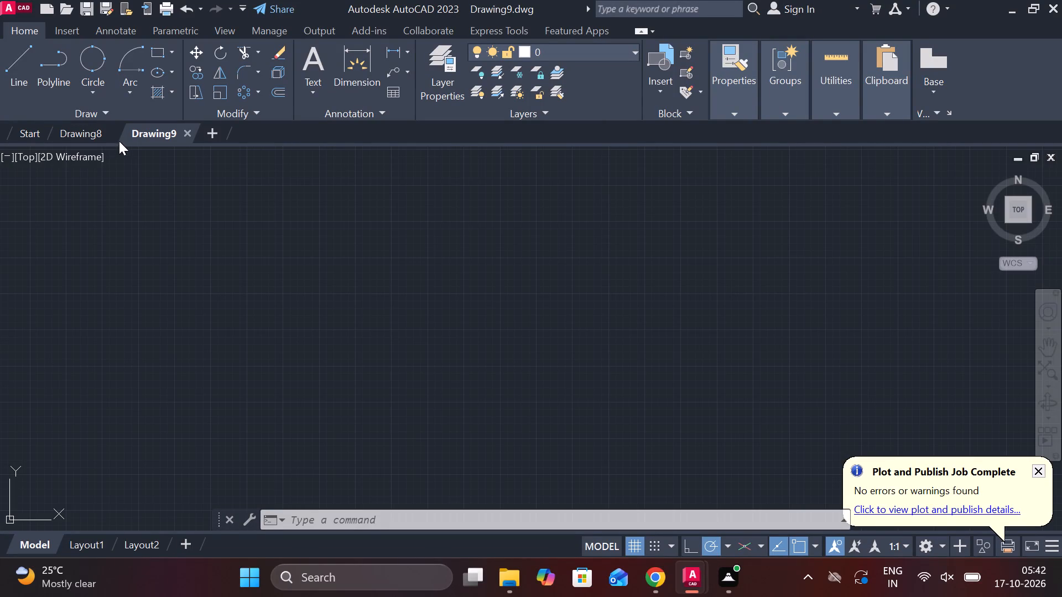
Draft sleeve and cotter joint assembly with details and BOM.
Close the Drawing8 file.
left_click(111, 134)
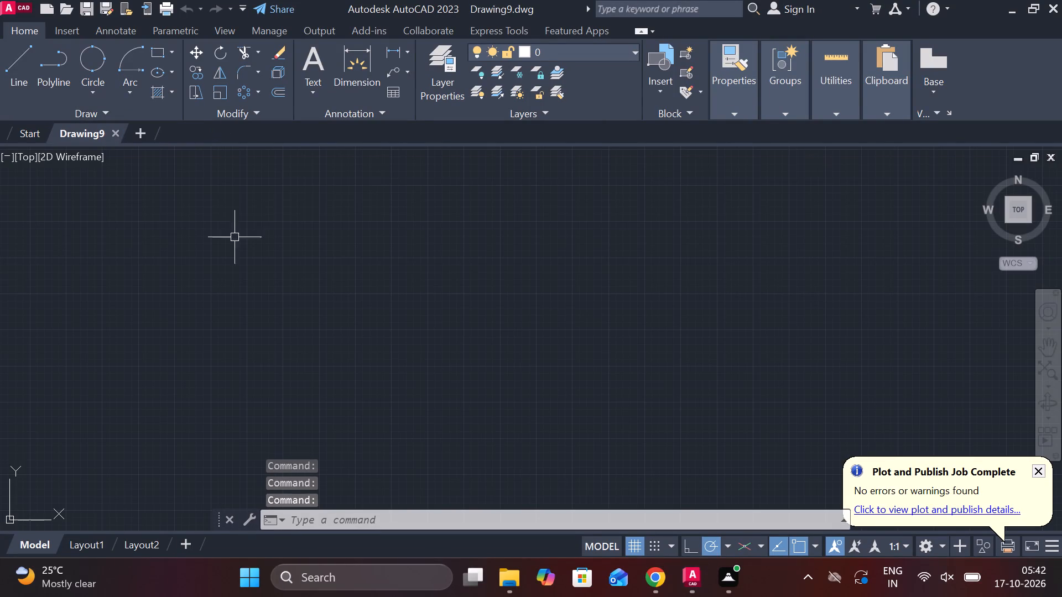
Turn on command log file recording with LOGFILEON.
left_click(403, 513)
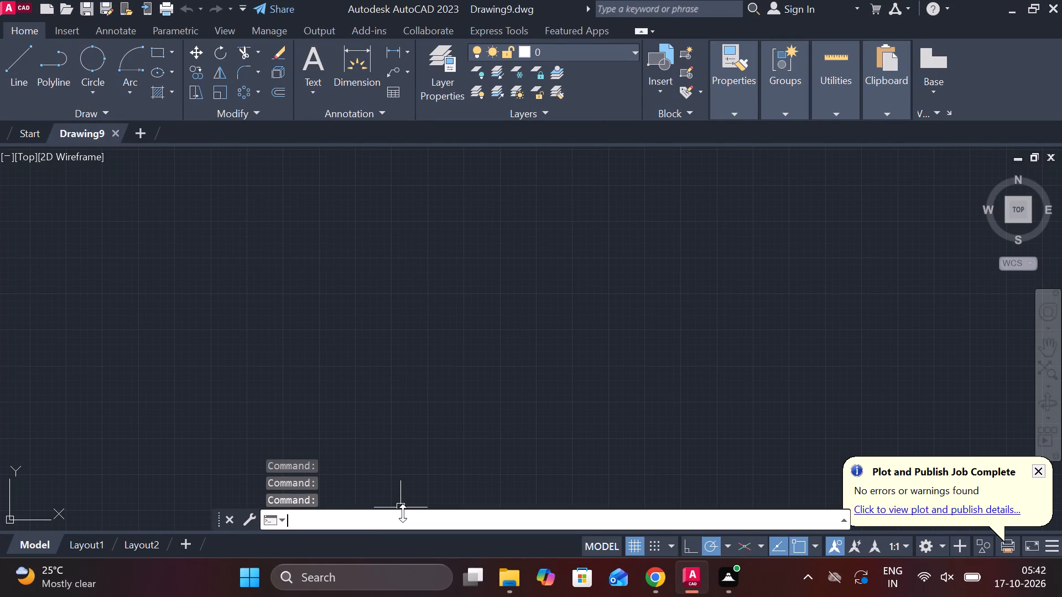
type("LOG")
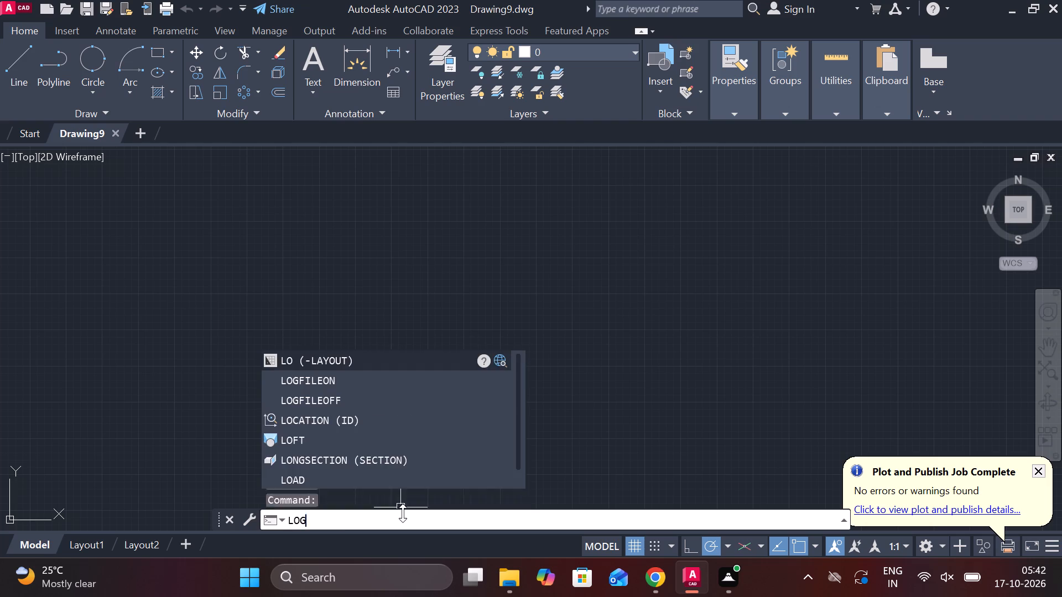
left_click(320, 379)
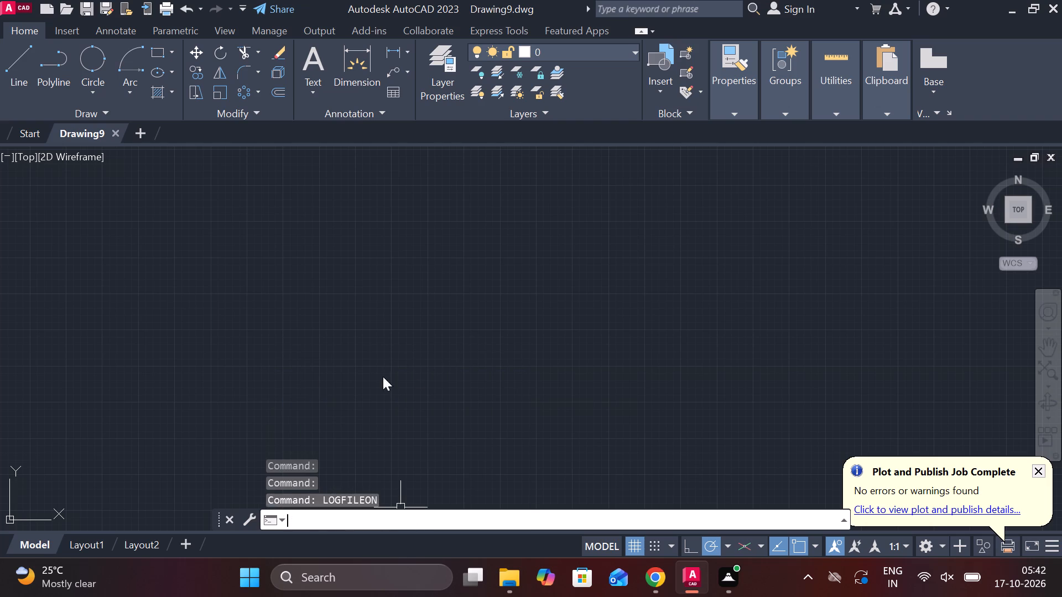
Set the model space limits to a lower-left corner of 0,0 and an upper-right corner of 297,210.
type("LIMITS")
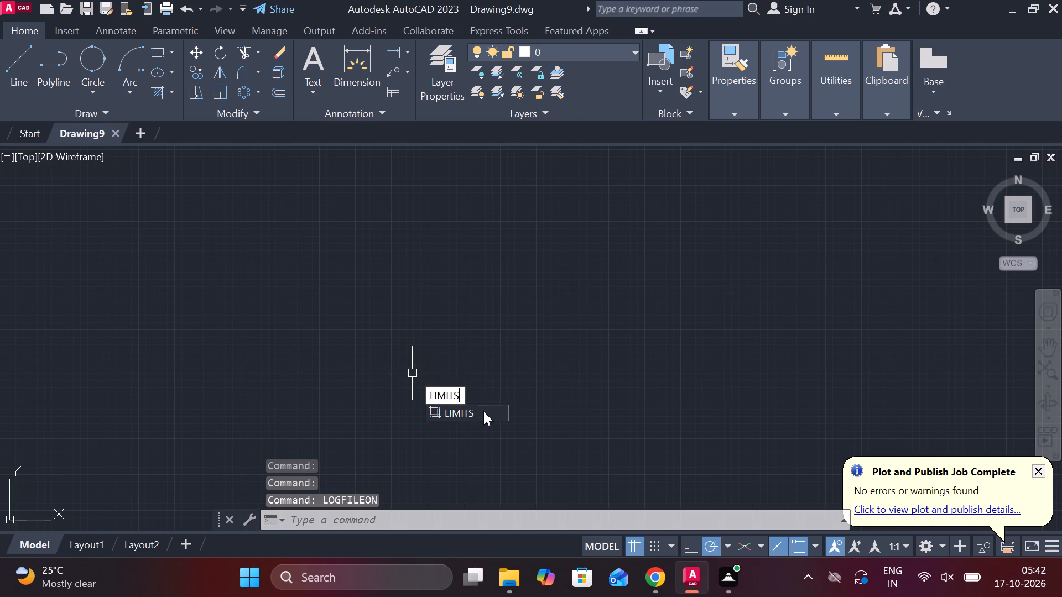
left_click(483, 411)
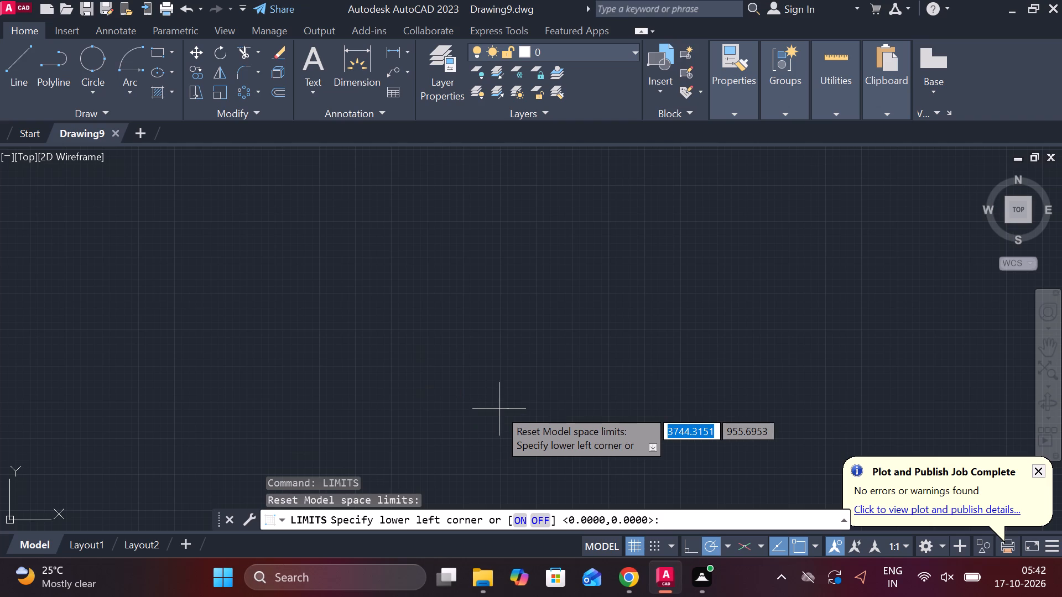
type("0,0")
key("Return")
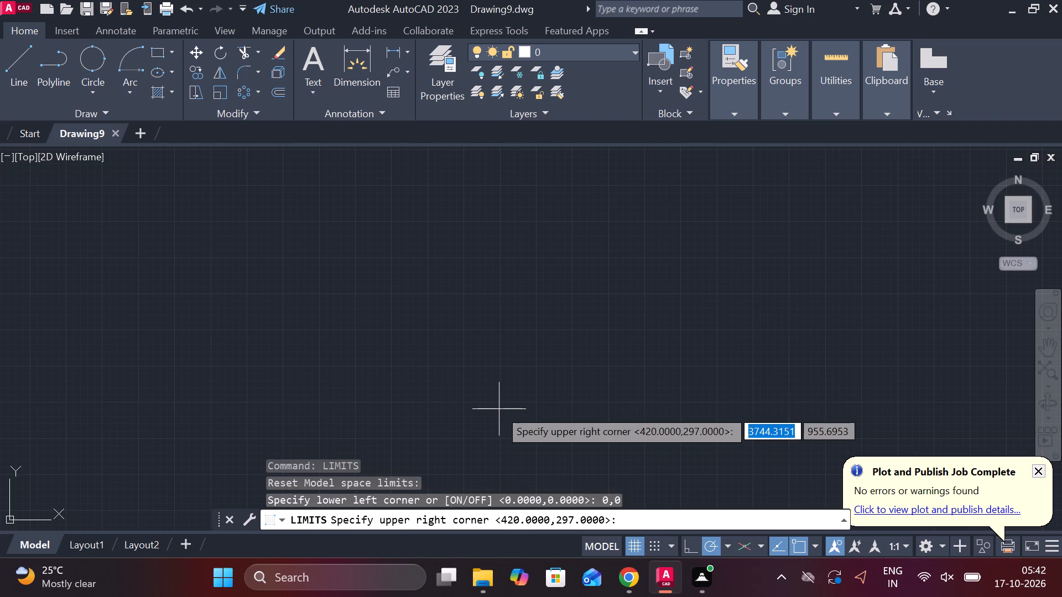
type("297")
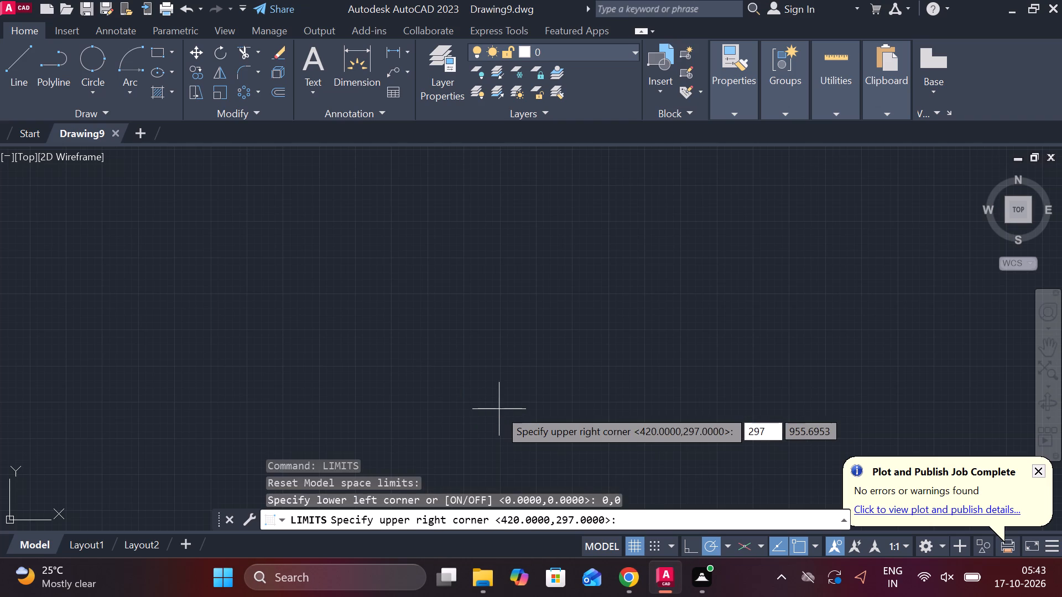
type(",210")
key("Return")
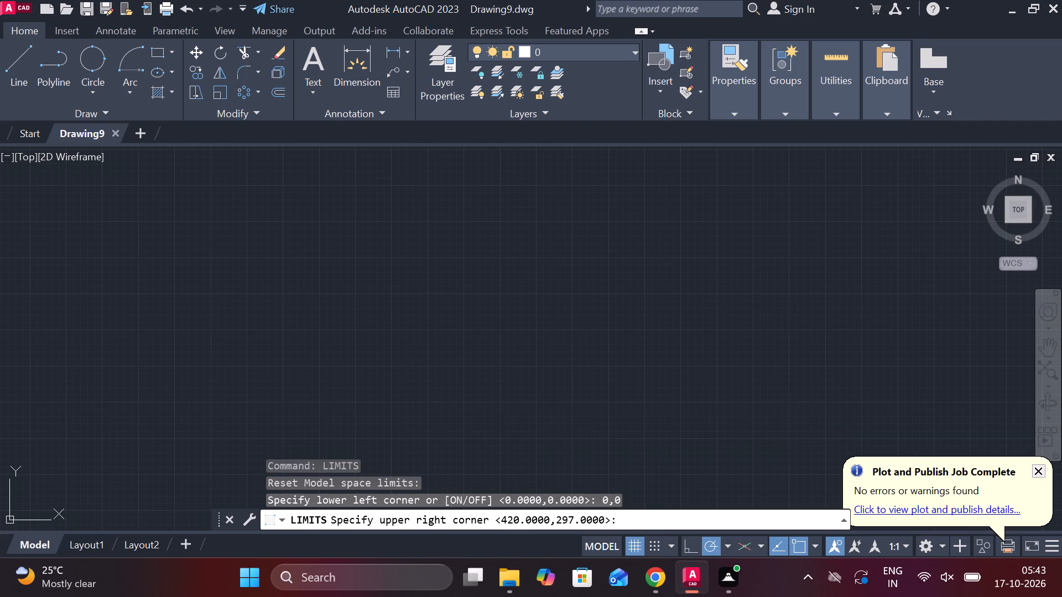
key("z")
key("Return")
key("a")
key("Return")
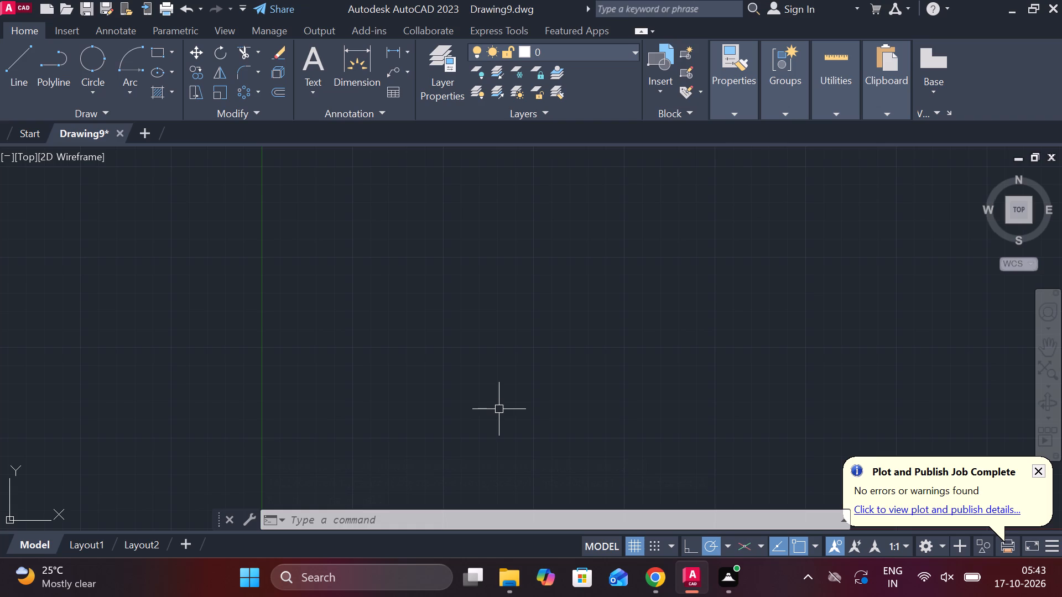
Draw the sleeve outline as a closed rectangle of lines, 150 long and 44 high.
middle_click_drag(468, 307, 424, 319)
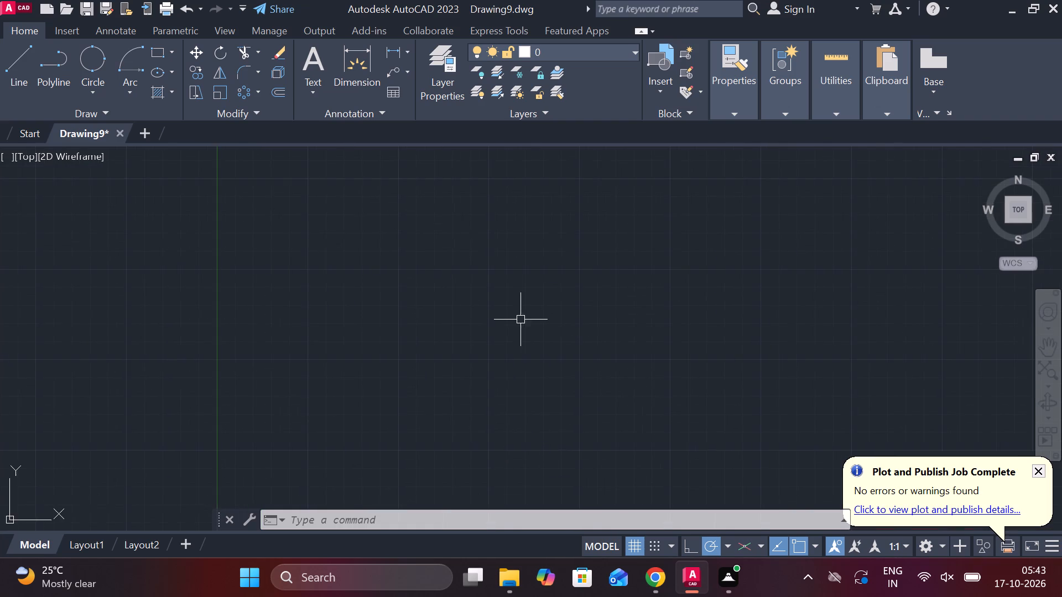
middle_click_drag(507, 318, 415, 334)
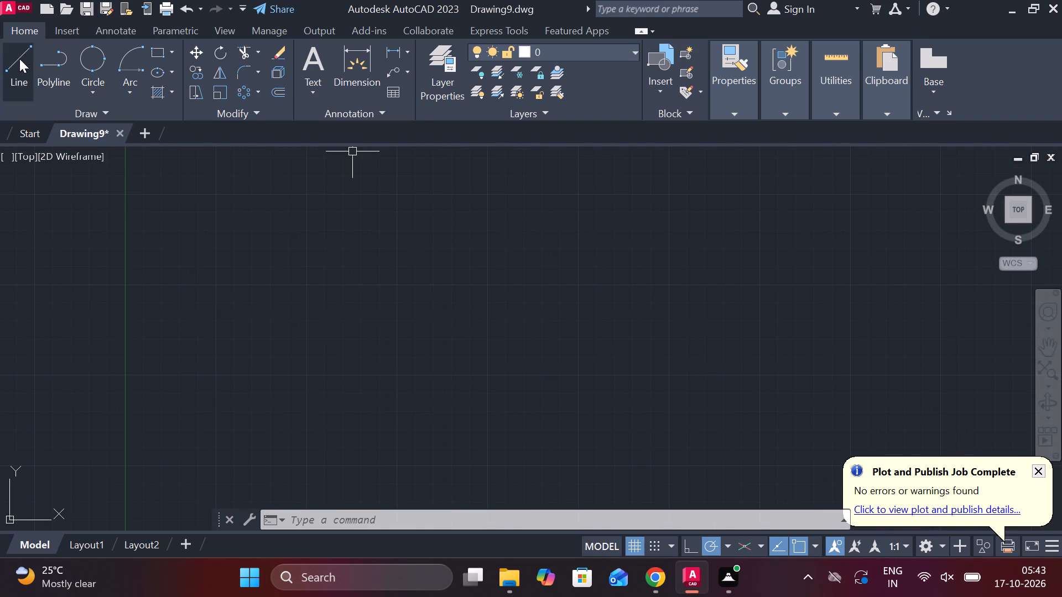
left_click(19, 59)
left_click(329, 290)
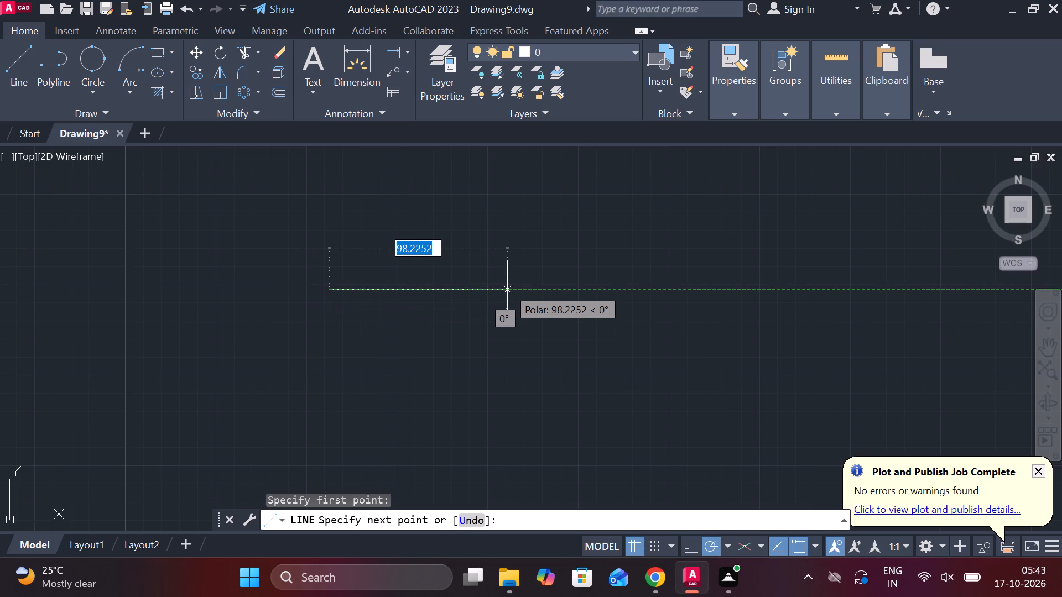
type("150")
key("Return")
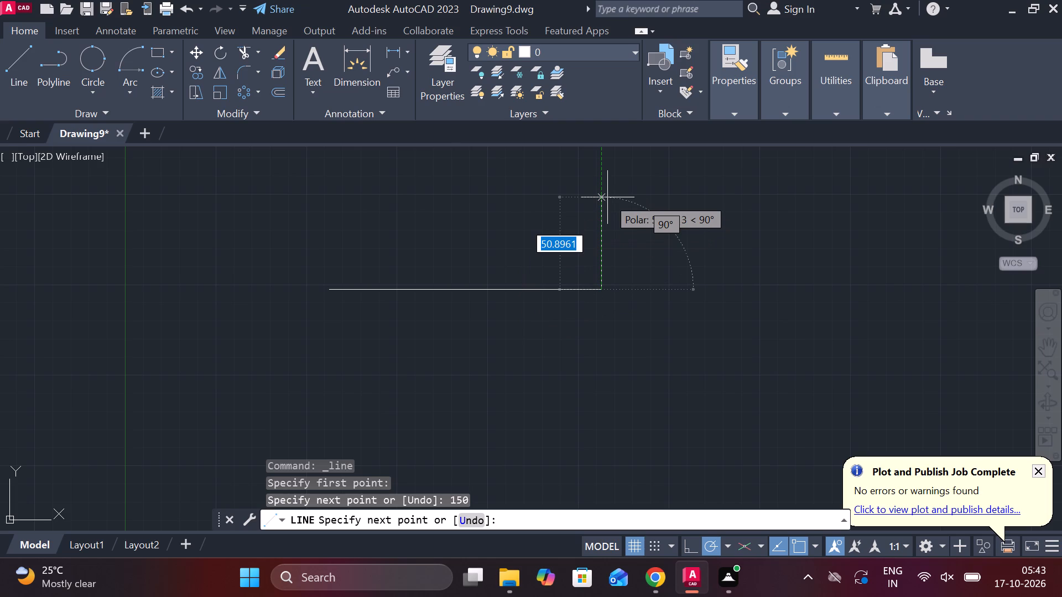
type("44")
key("space")
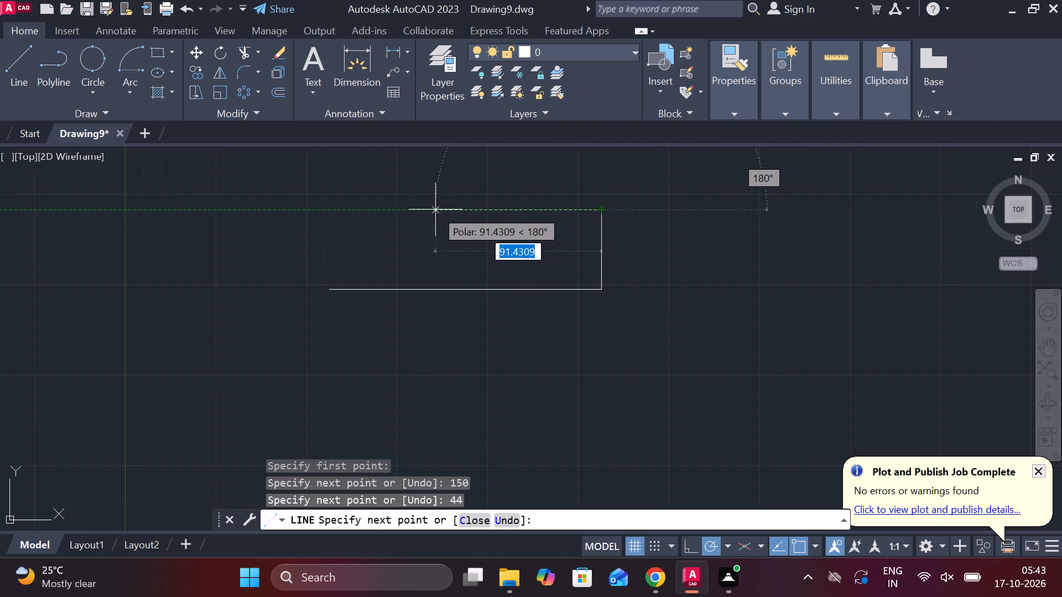
key("1")
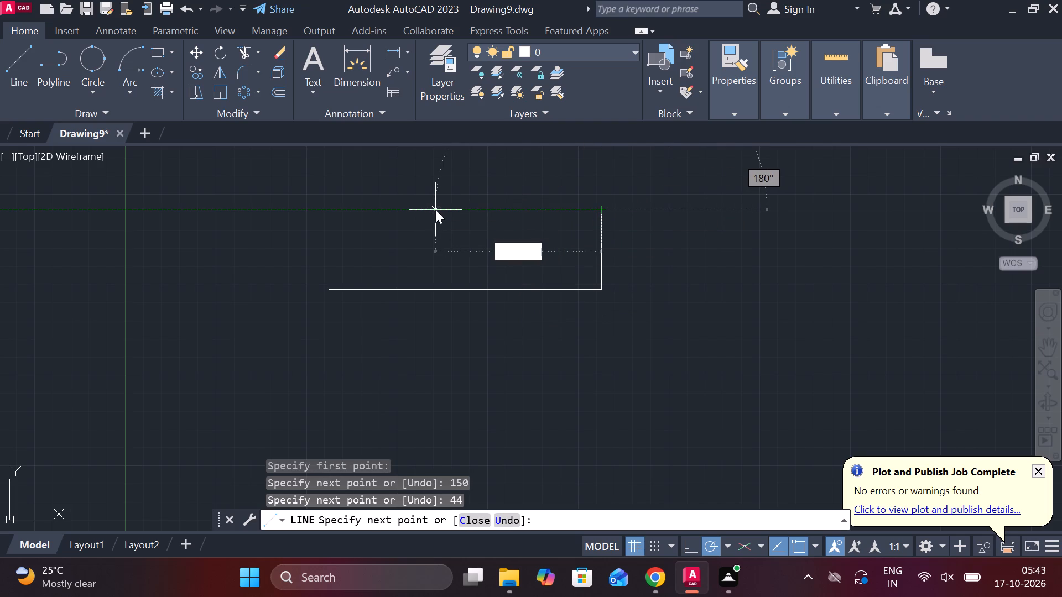
type("50")
key("Return")
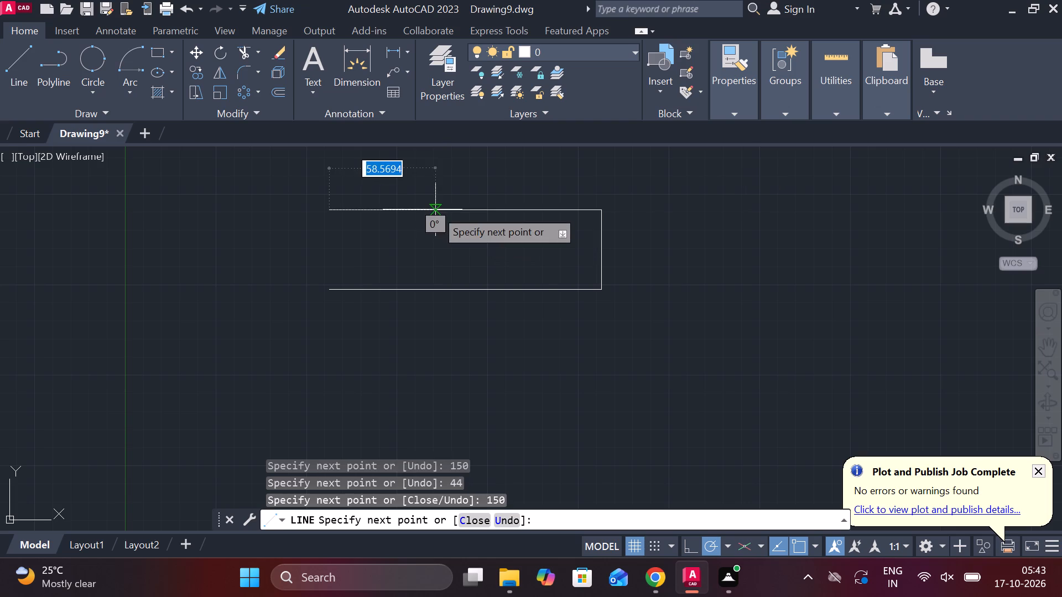
left_click(332, 287)
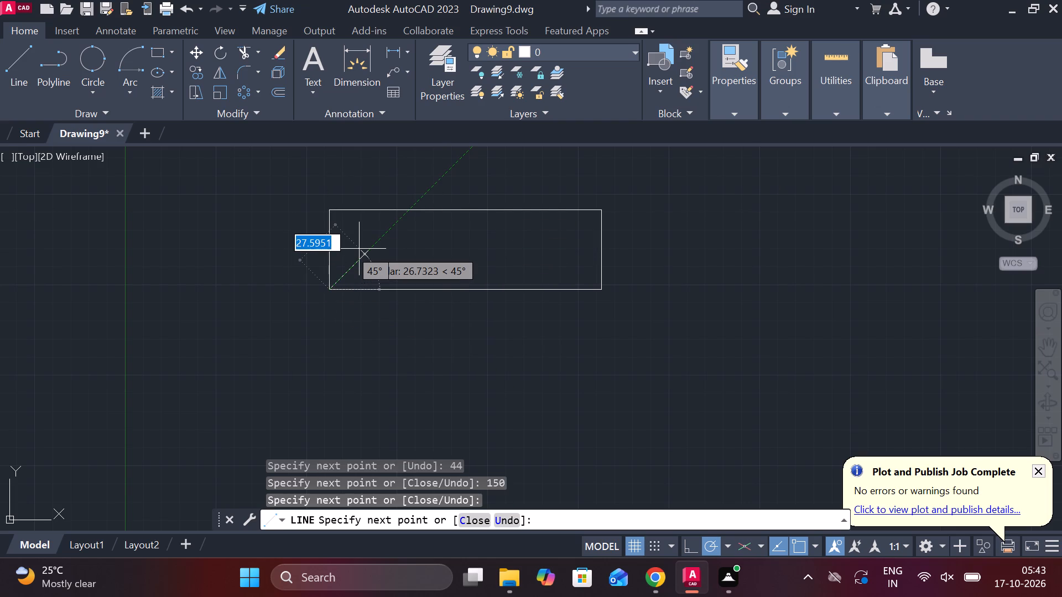
key("Escape")
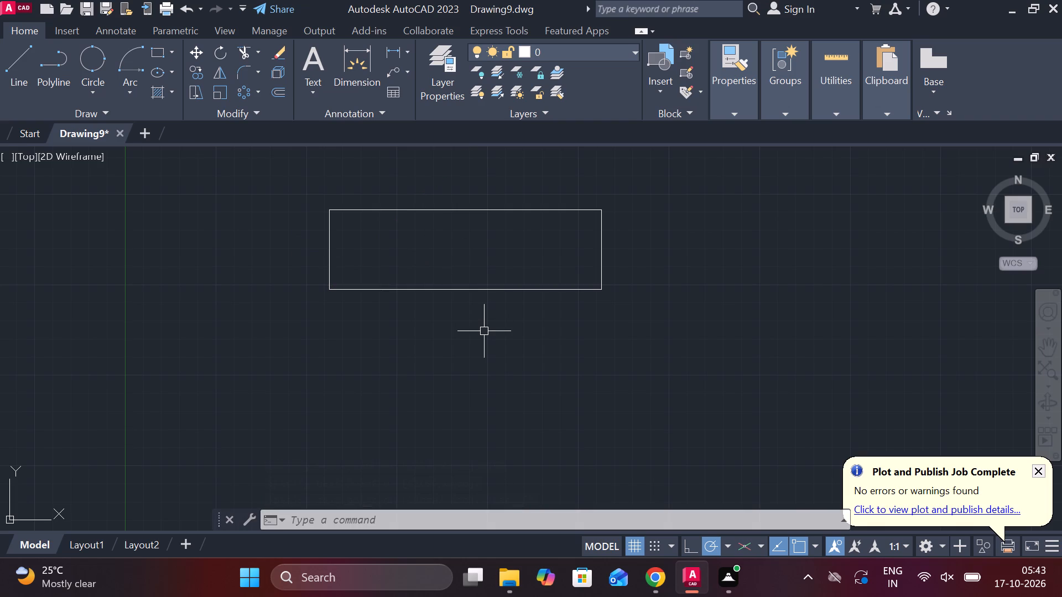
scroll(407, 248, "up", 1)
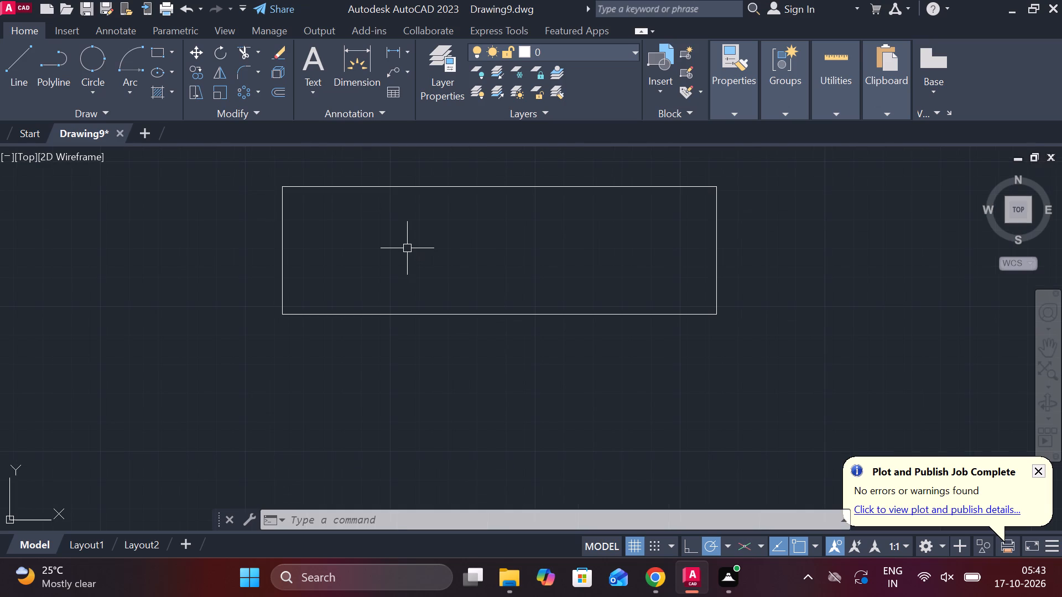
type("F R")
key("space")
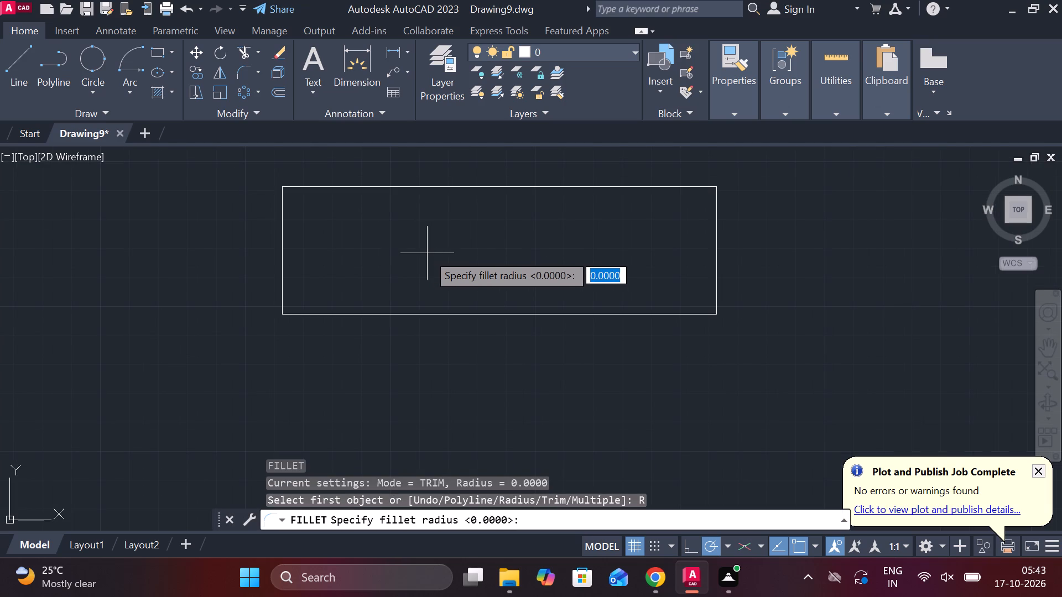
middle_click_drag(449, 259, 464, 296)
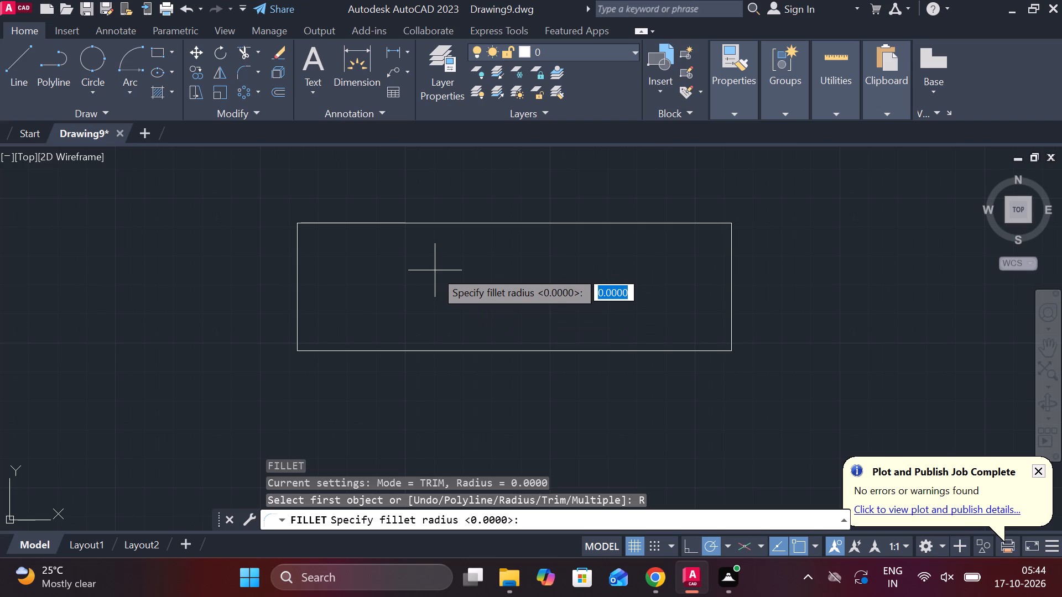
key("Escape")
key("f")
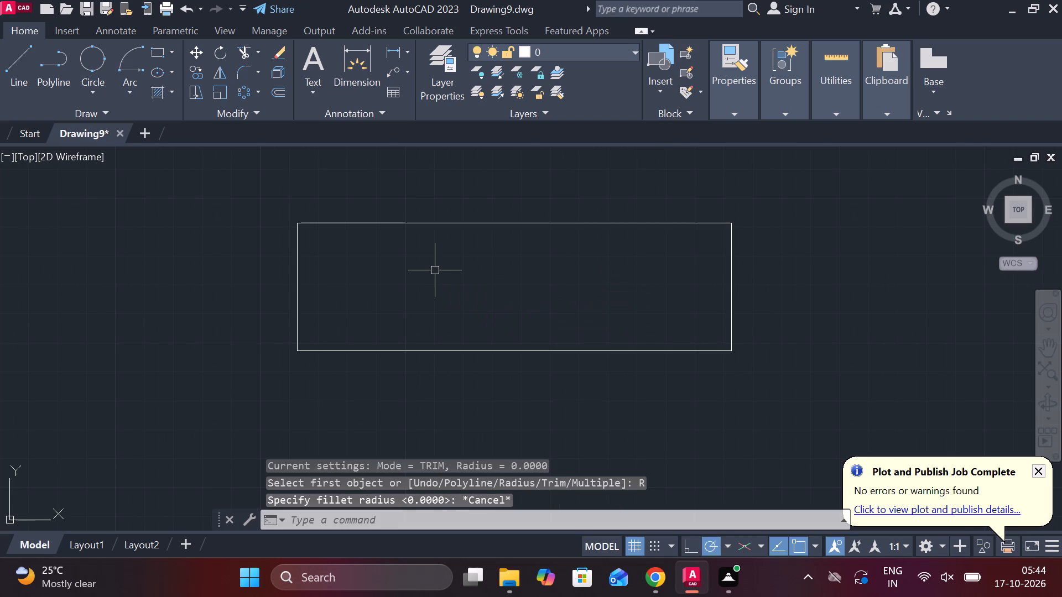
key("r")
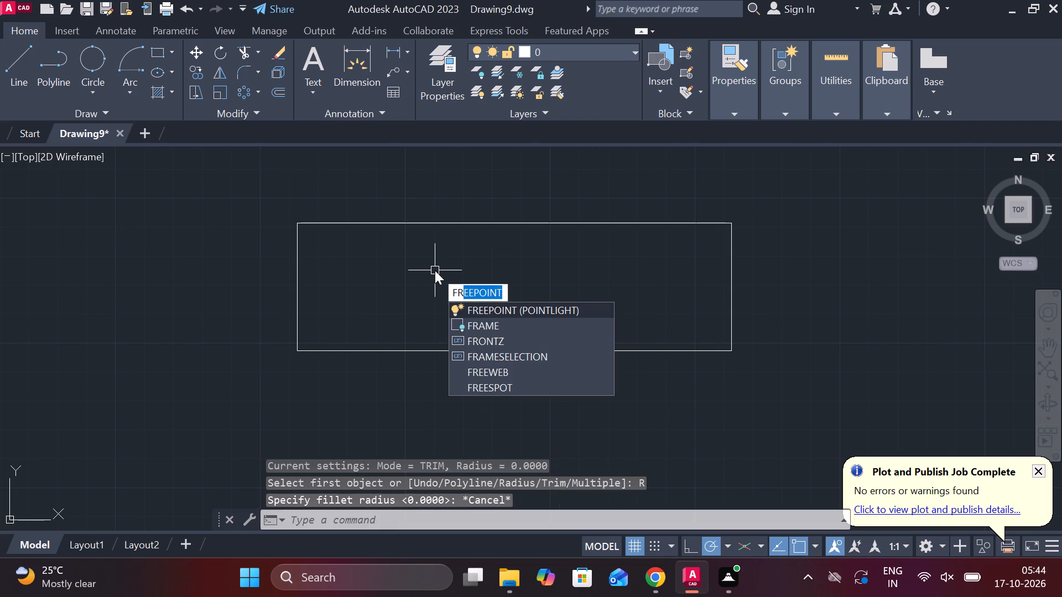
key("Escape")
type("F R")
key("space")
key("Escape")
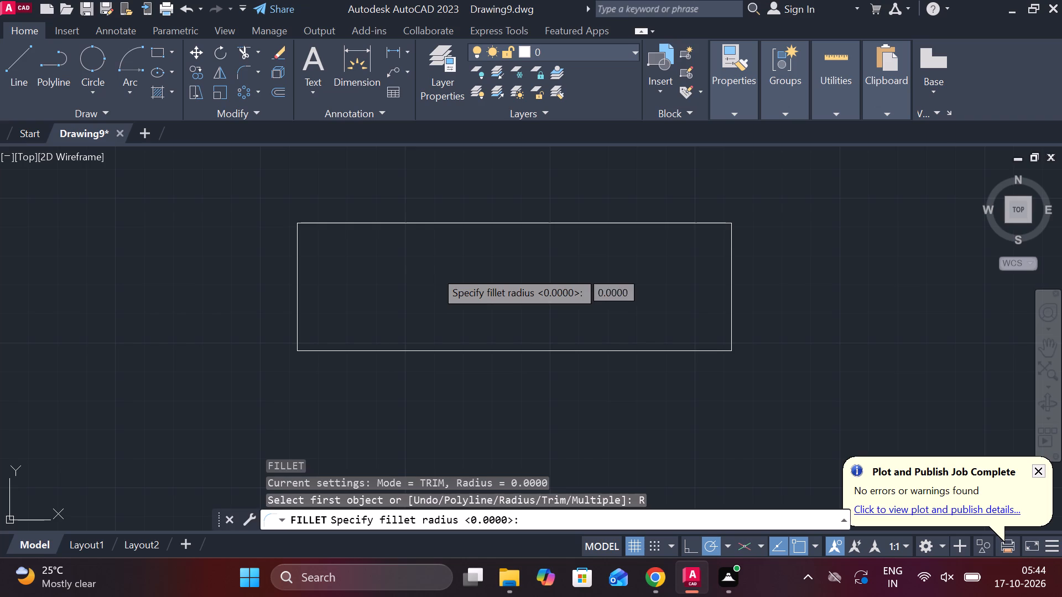
Fillet all four corners of the 150 by 44 rectangle with a radius of 2.
type("F")
key("space")
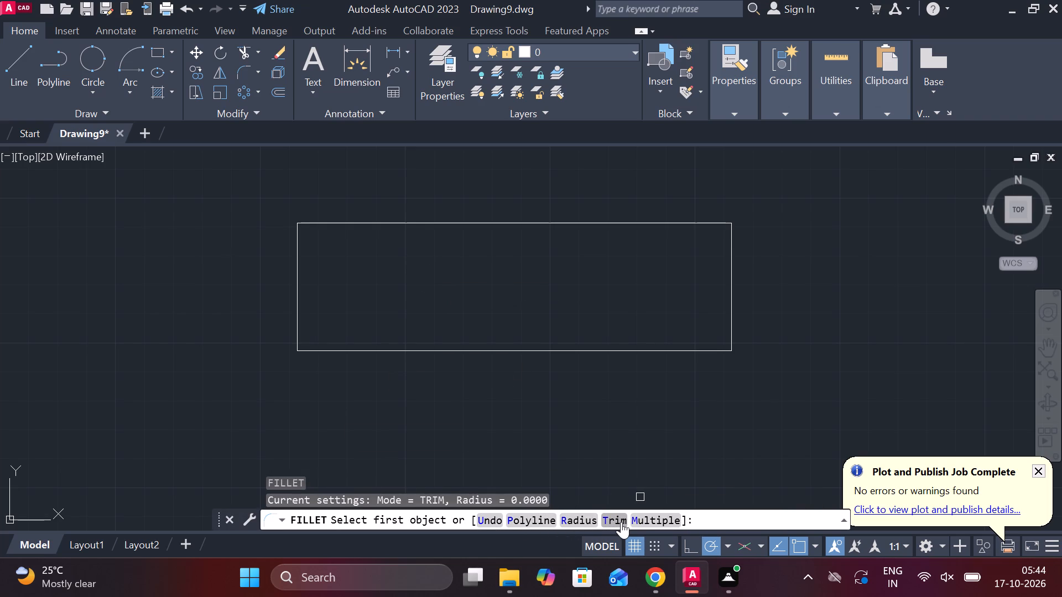
type("R")
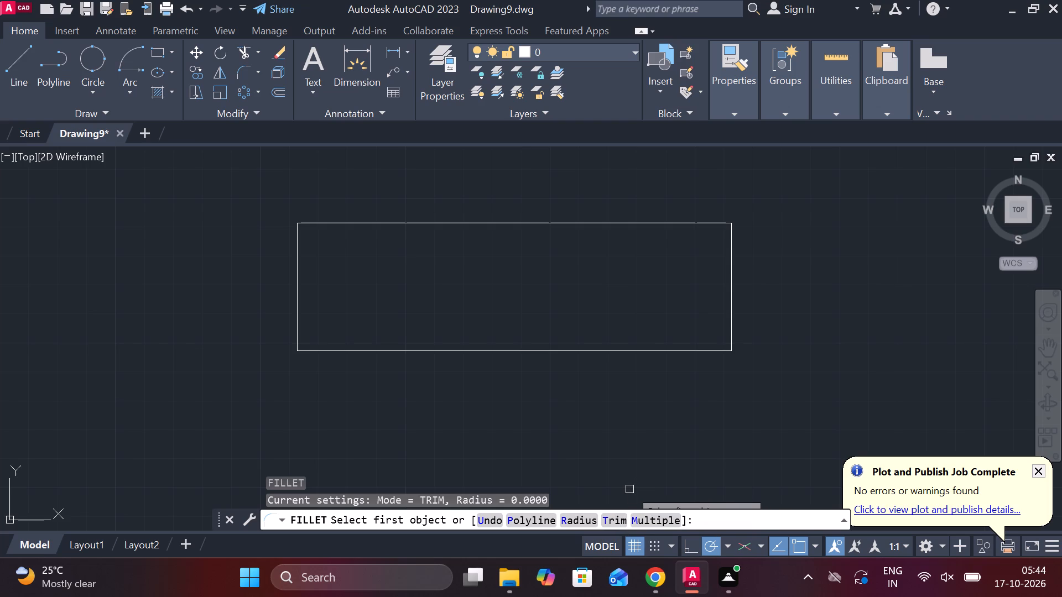
key("space")
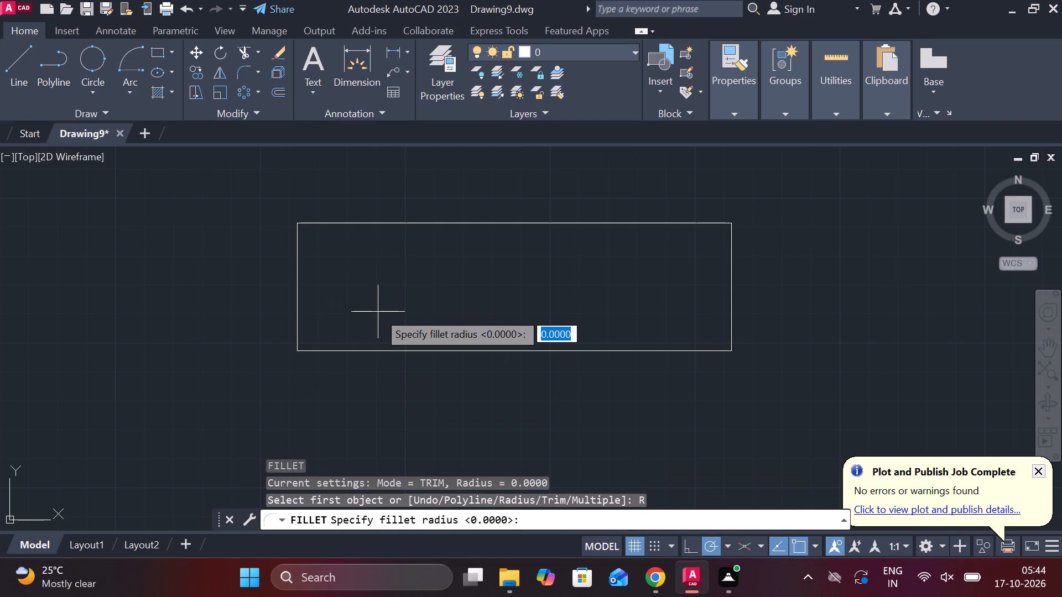
key("2")
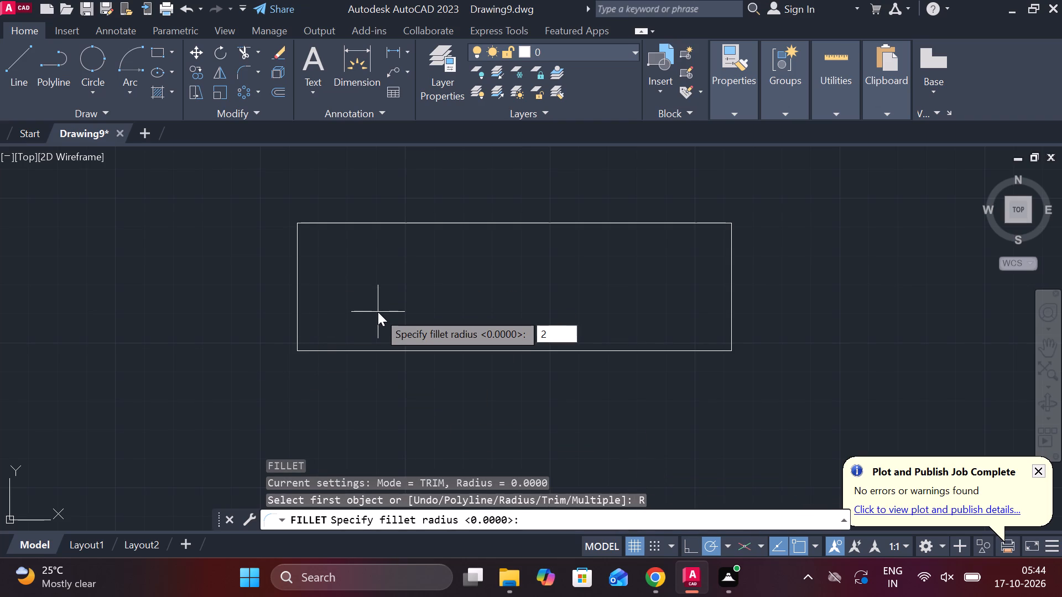
key("space")
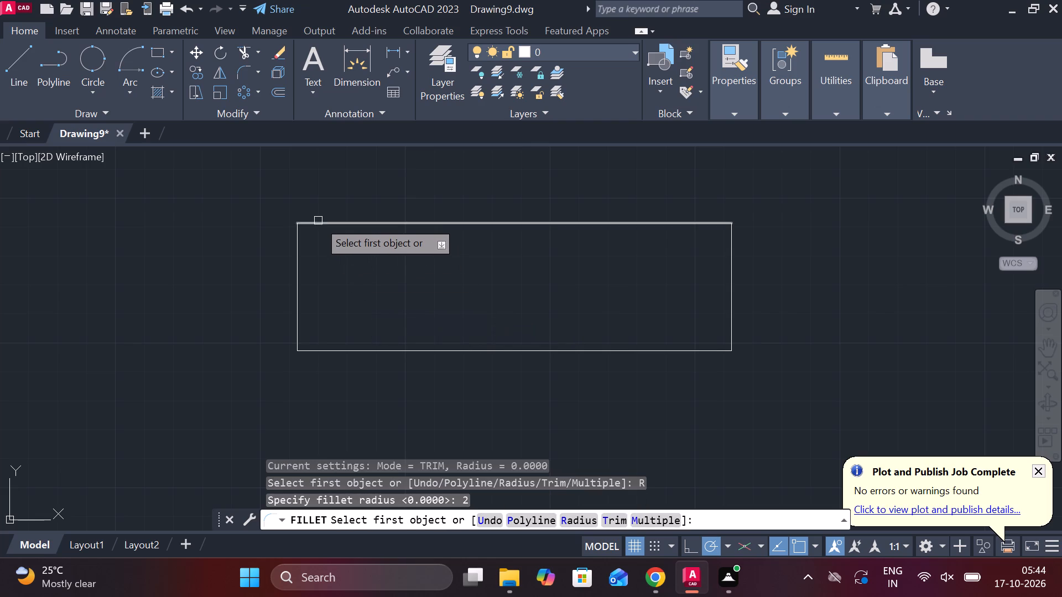
left_click(318, 222)
left_click(300, 233)
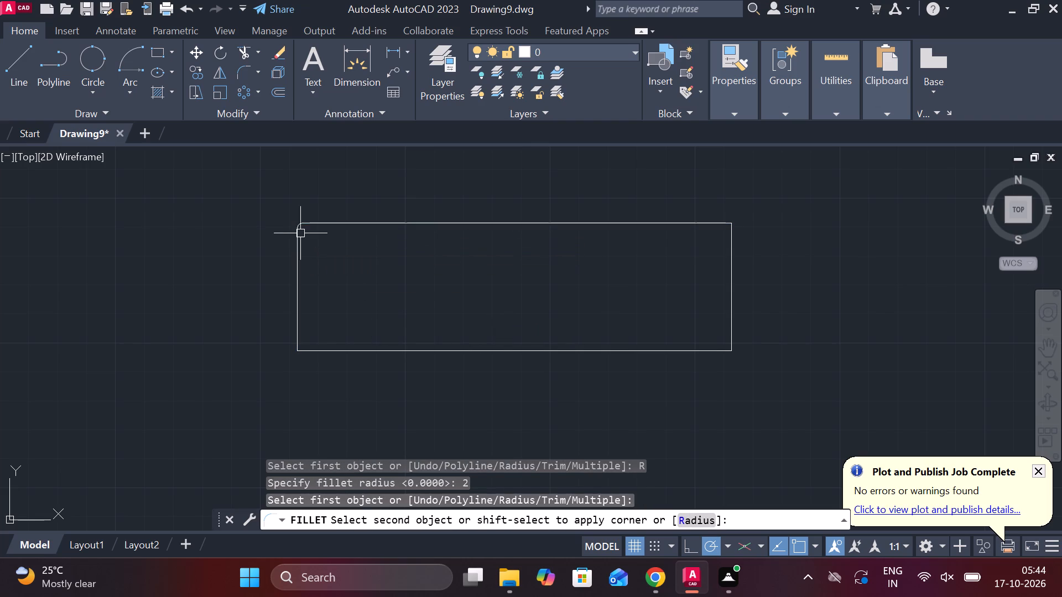
key("space")
left_click(700, 219)
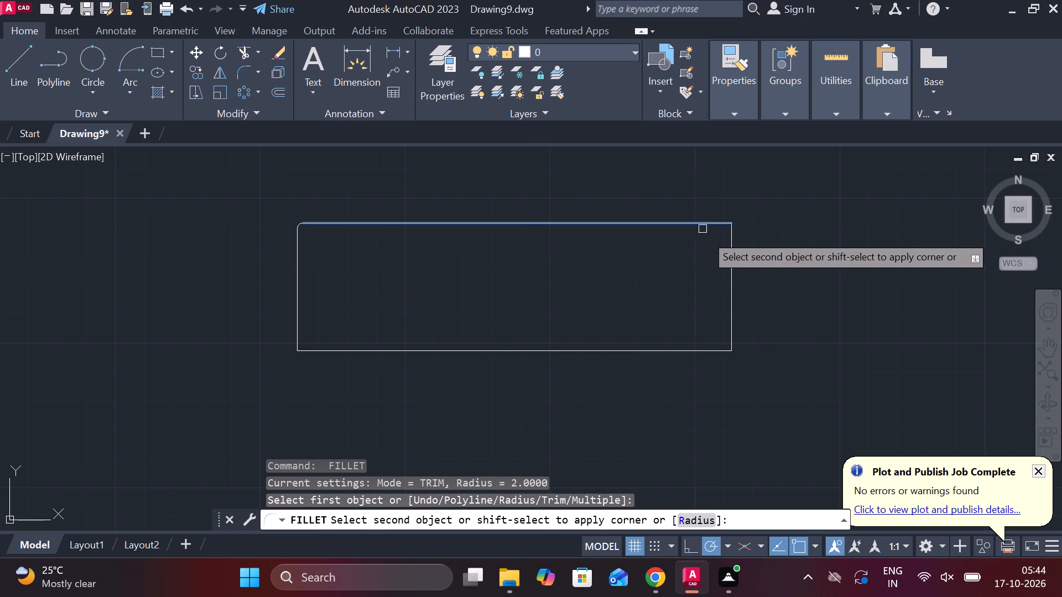
left_click(734, 240)
key("space")
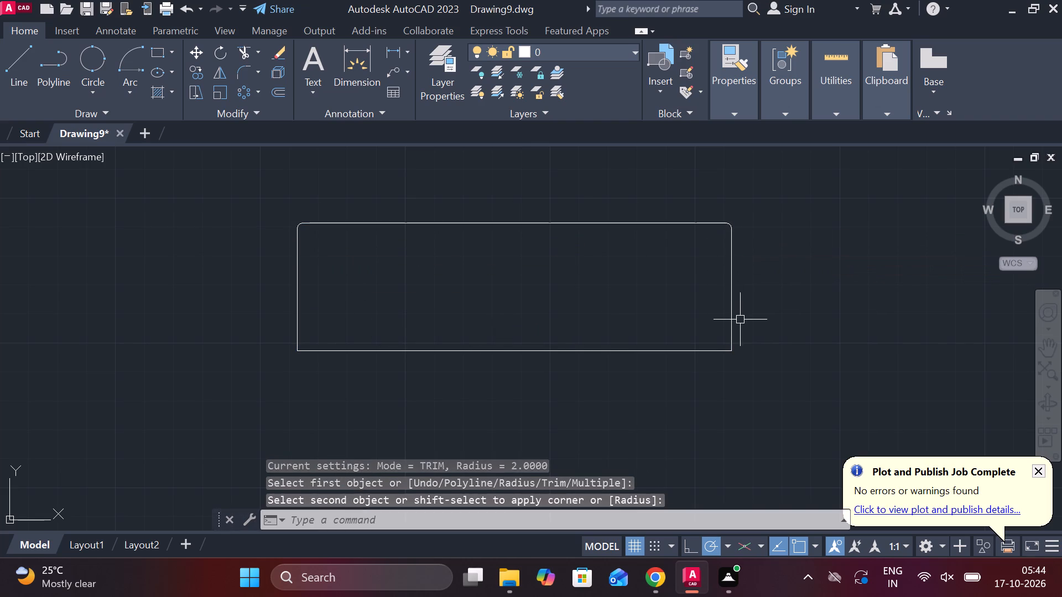
left_click(729, 315)
left_click(719, 350)
key("space")
left_click(296, 319)
left_click(307, 352)
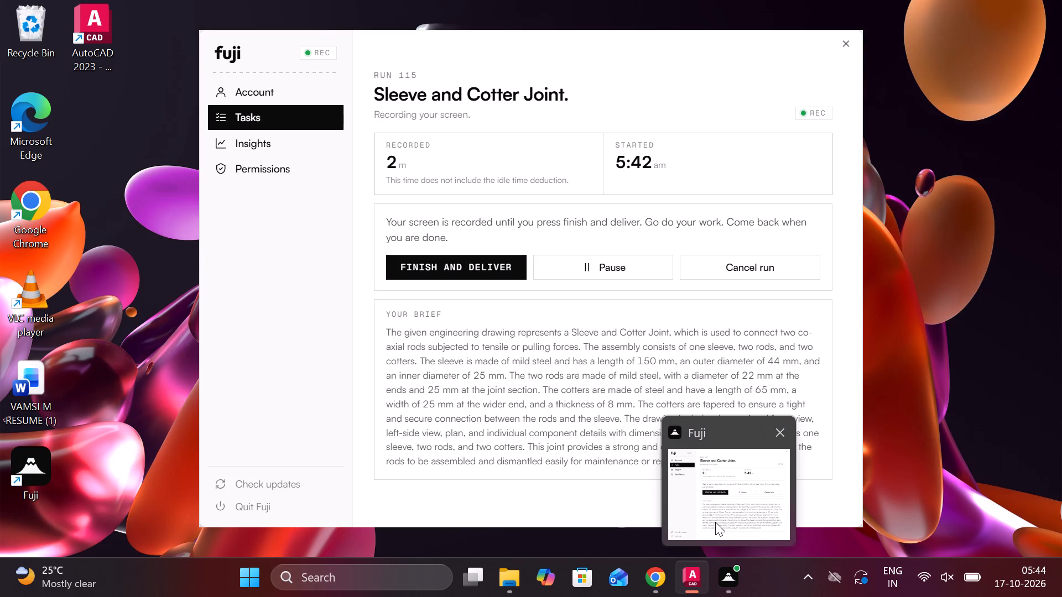
Draw a horizontal centre line through the sleeve, from the midpoint of its left edge to the midpoint of its right edge.
middle_click_drag(626, 274, 601, 276)
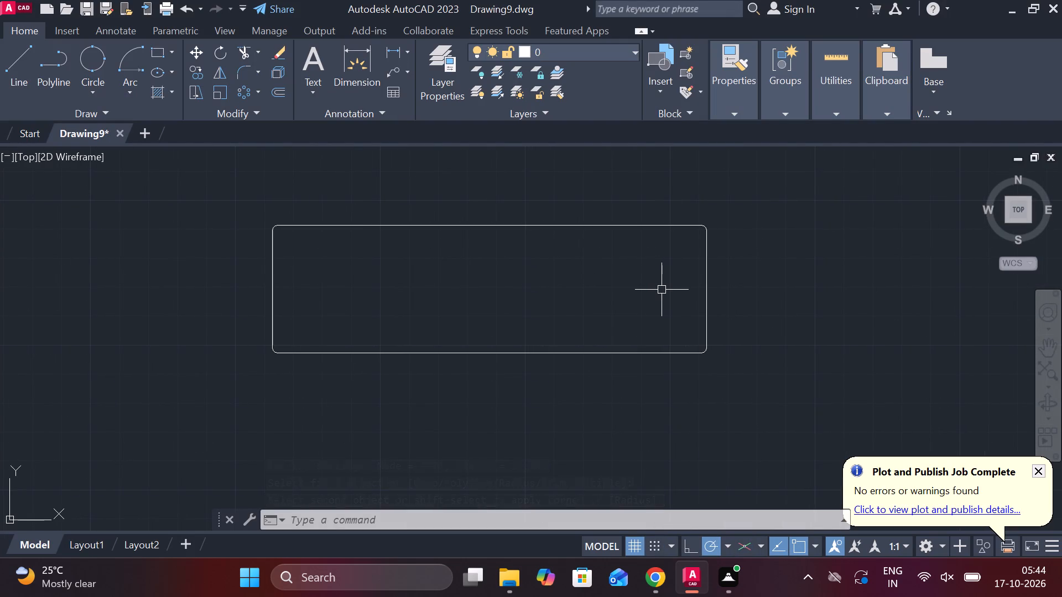
key("Escape")
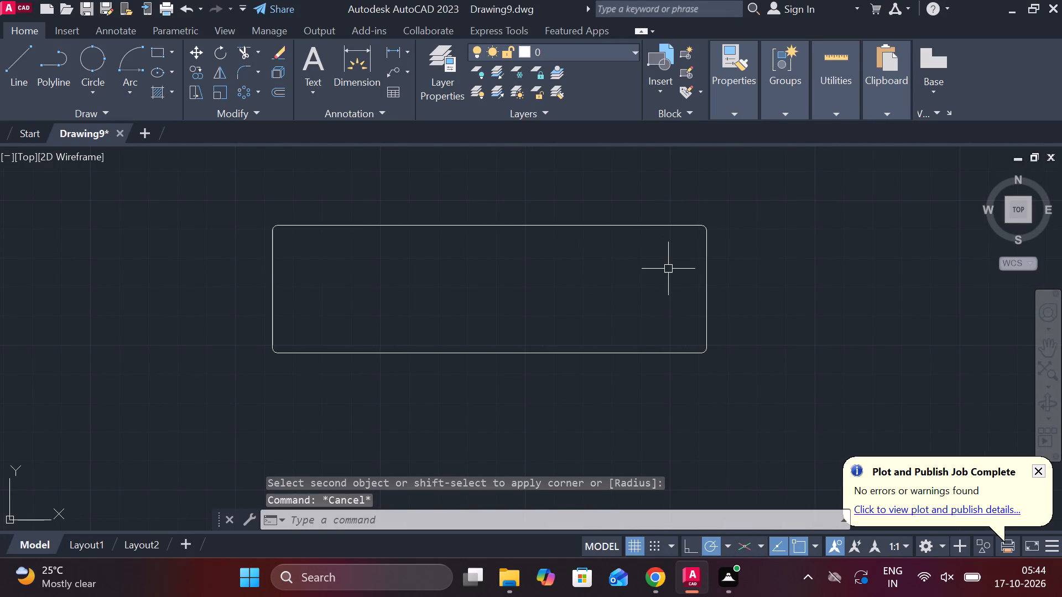
key("l")
key("Return")
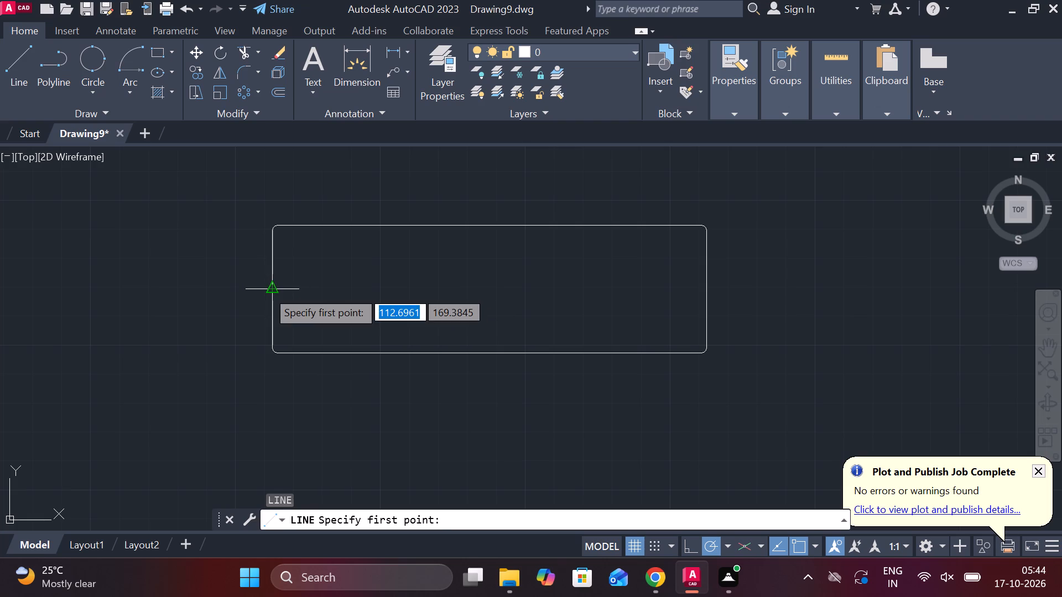
left_click(267, 290)
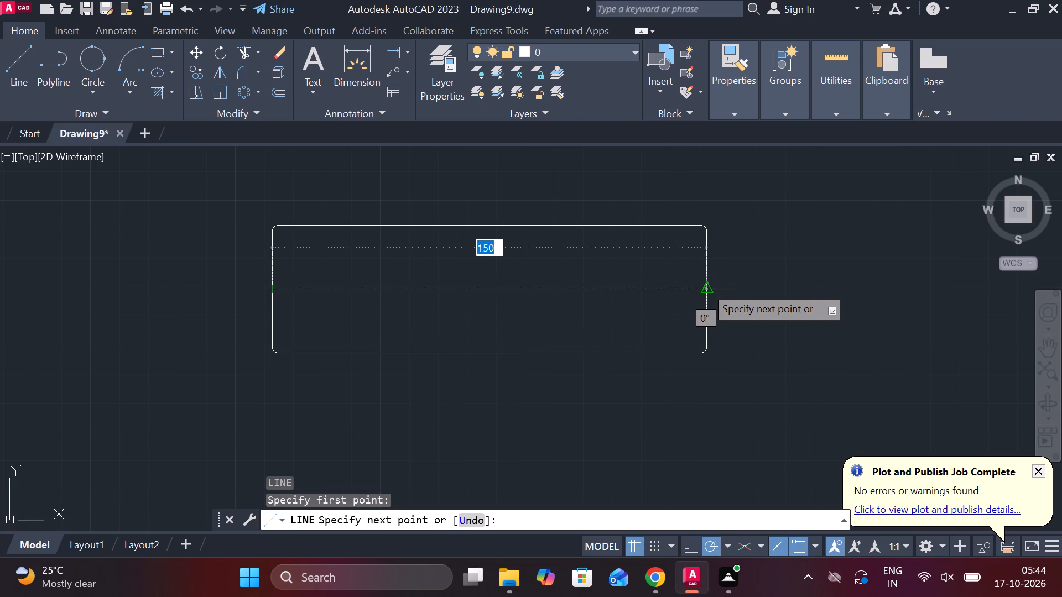
left_click(705, 286)
key("Escape")
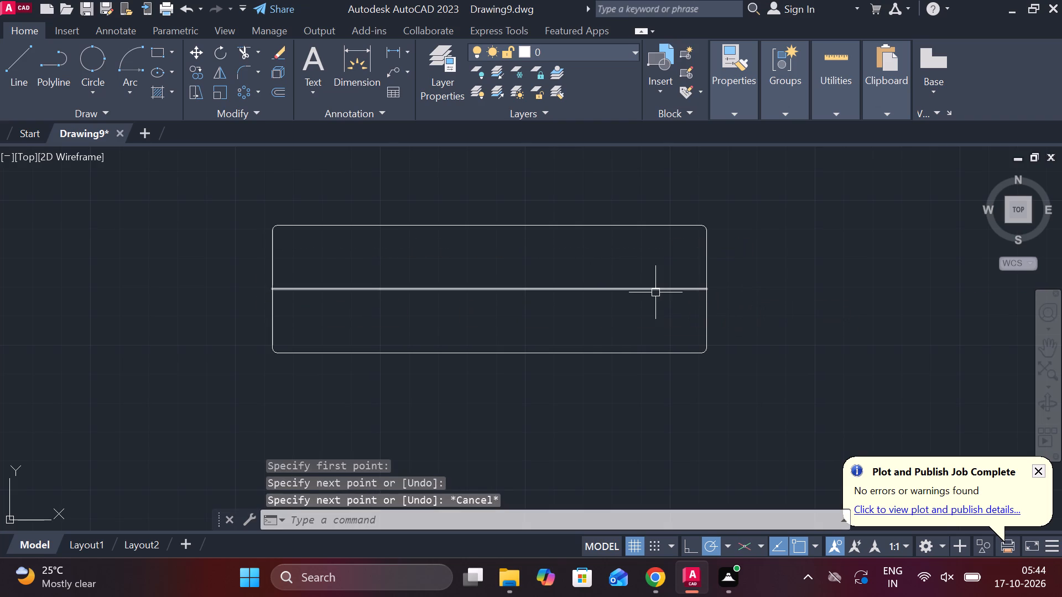
Offset the sleeve's centre line by 12.5 above and 12.5 below to form the bore lines.
left_click(655, 292)
key("o")
key("Return")
key("Return")
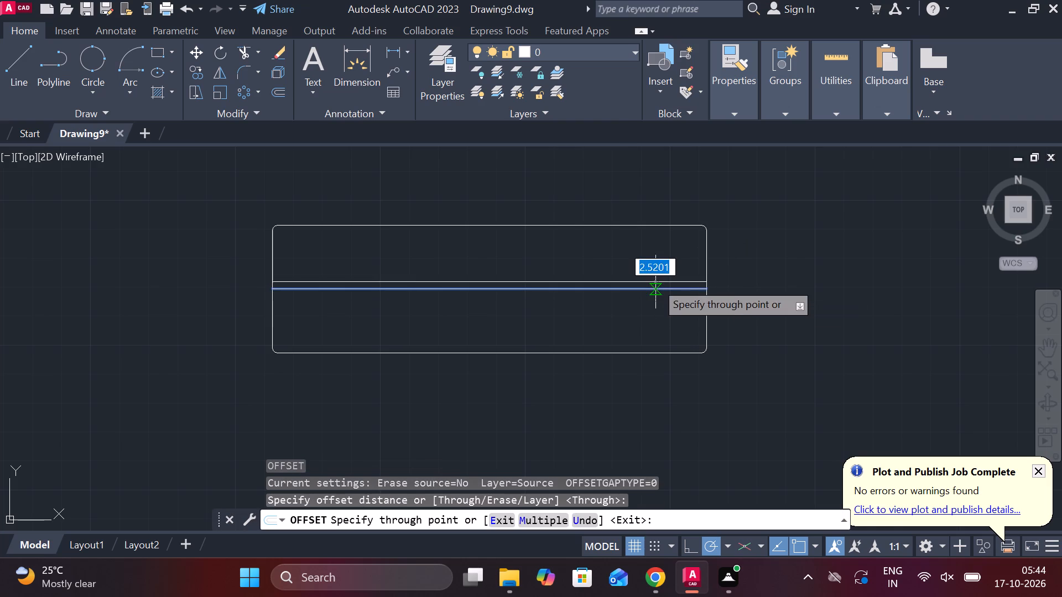
type("12")
key("period")
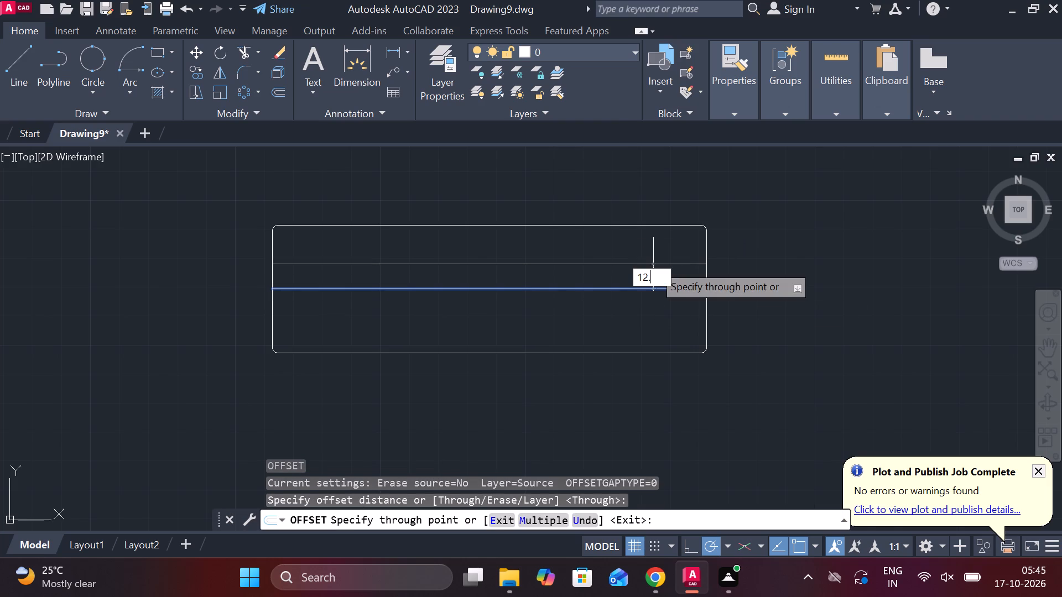
key("5")
key("Return")
left_click(654, 285)
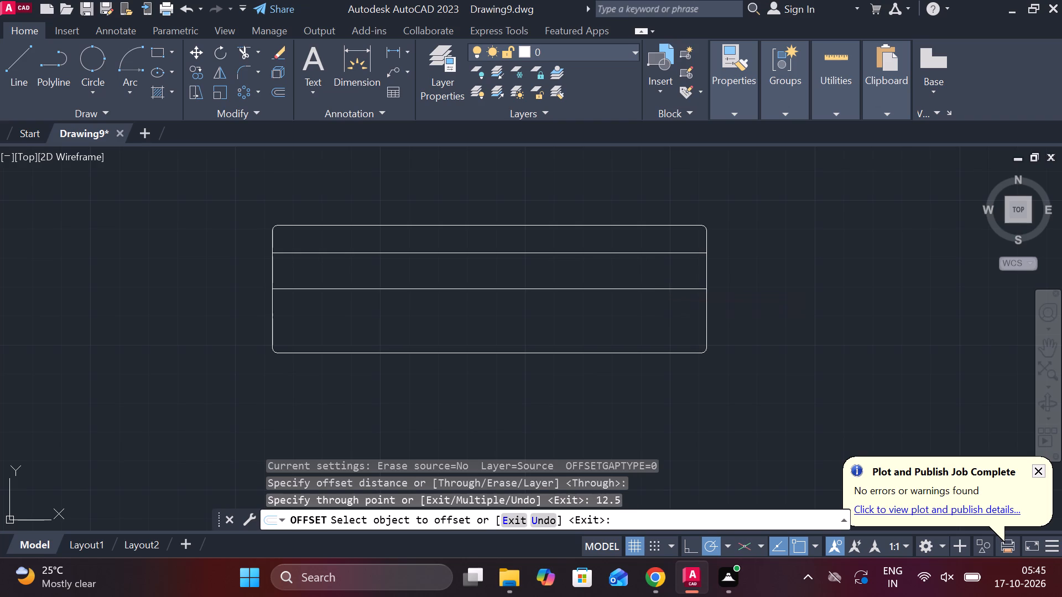
type("12")
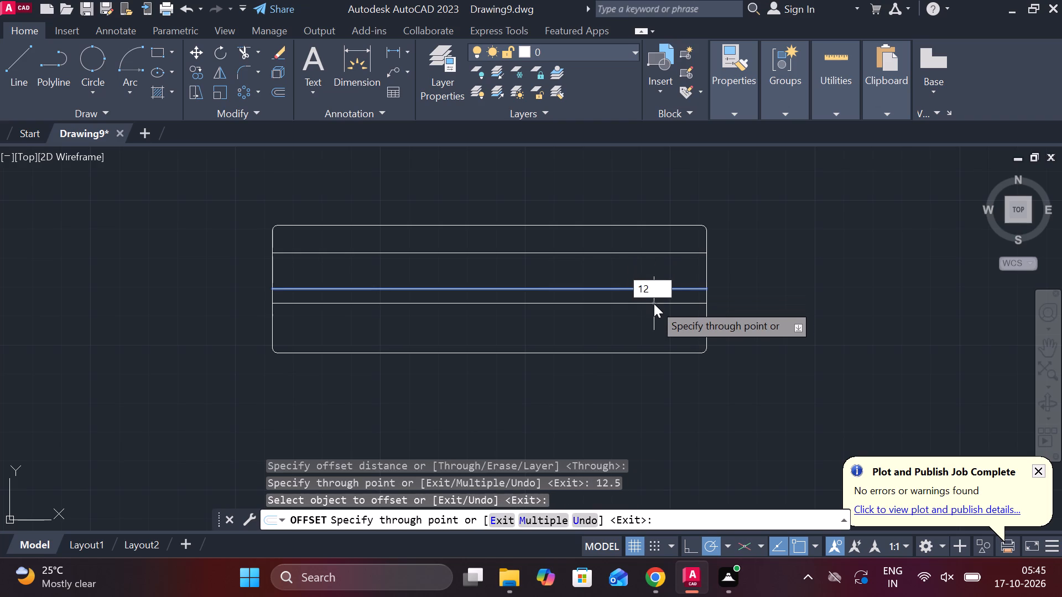
type(".5")
key("Return")
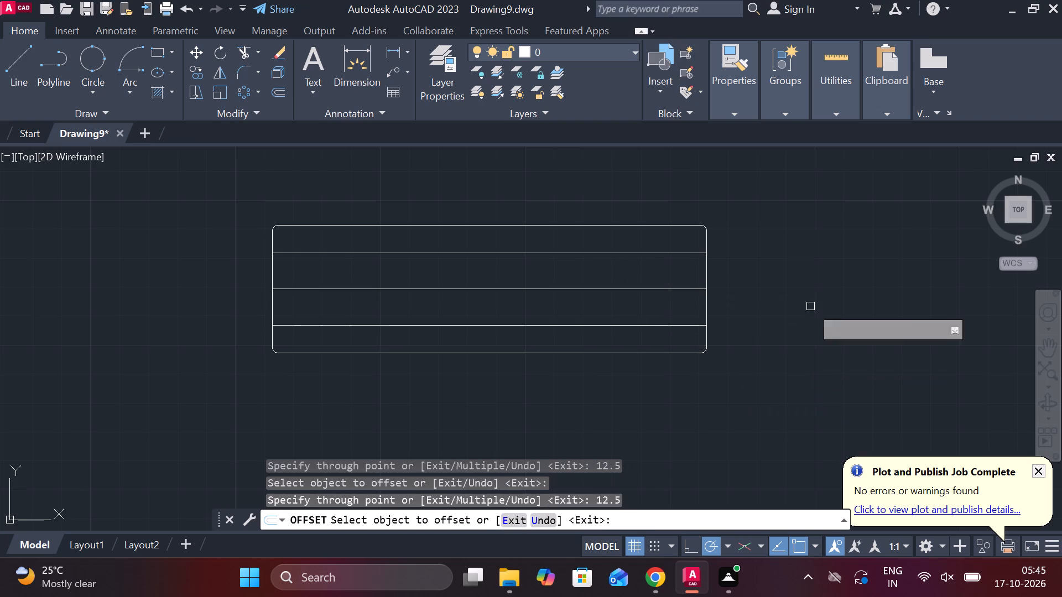
key("Escape")
Load the ACAD_ISO02W100 ISO dash linetype into the drawing.
left_click(726, 117)
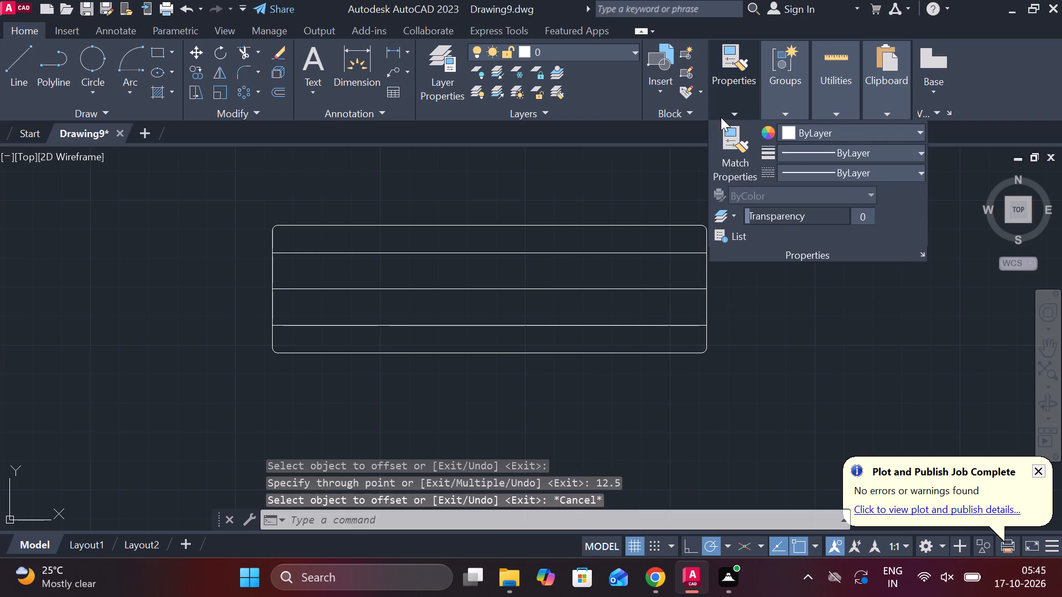
left_click(810, 169)
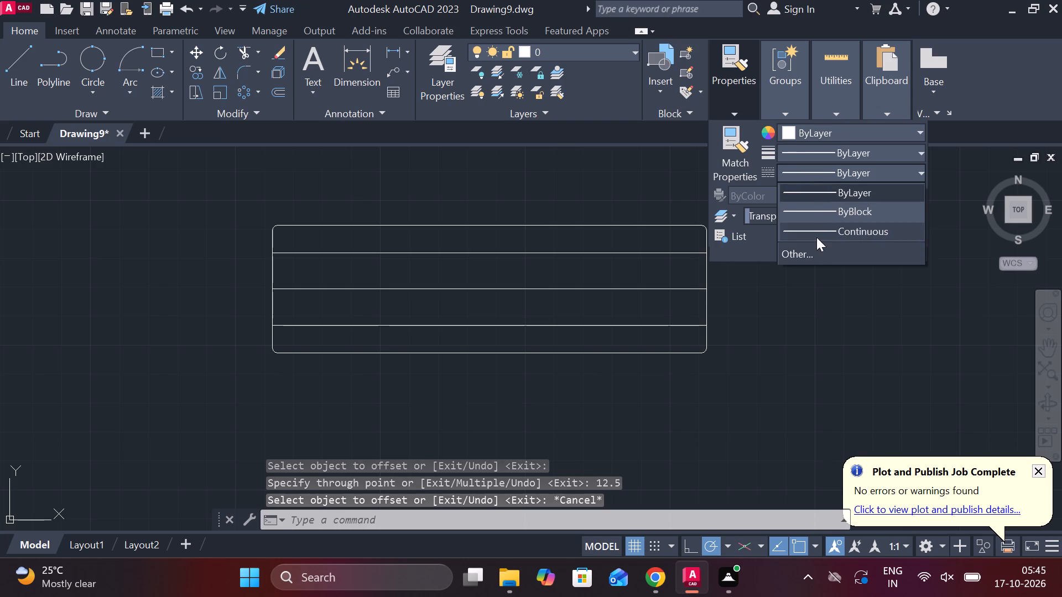
left_click(810, 250)
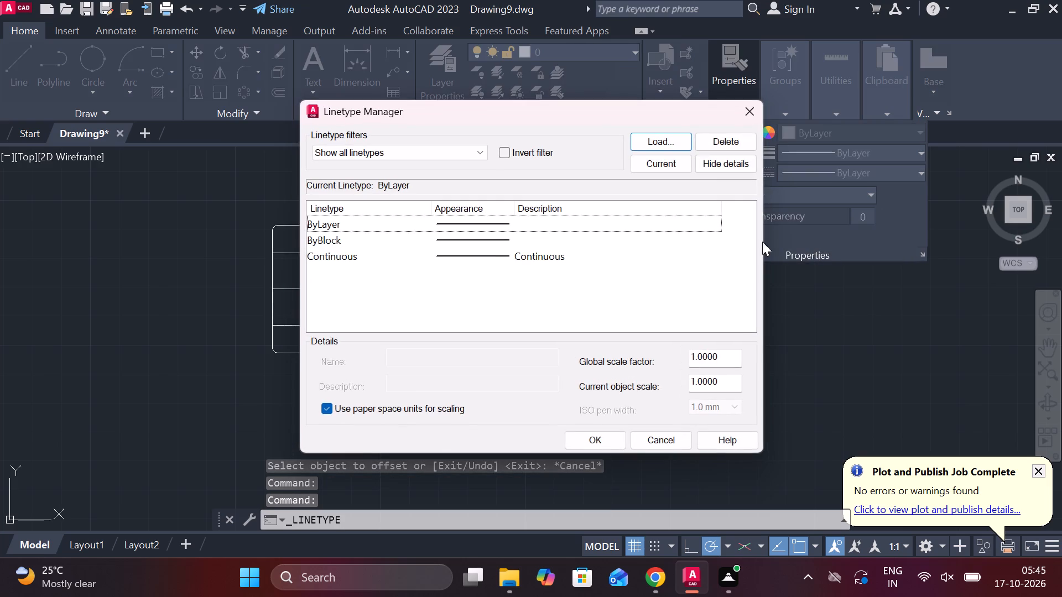
left_click(649, 133)
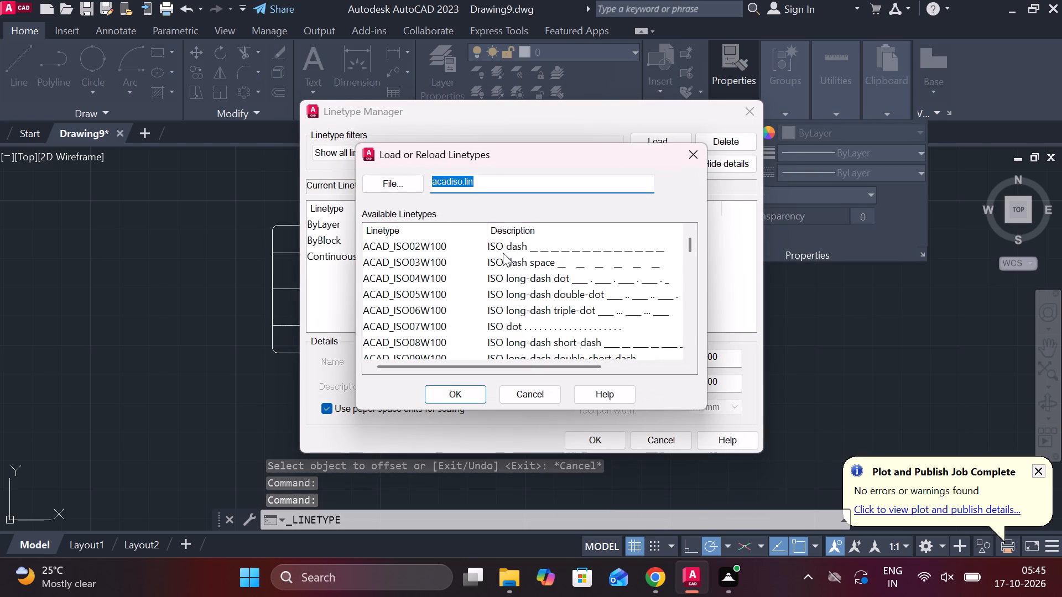
left_click(521, 243)
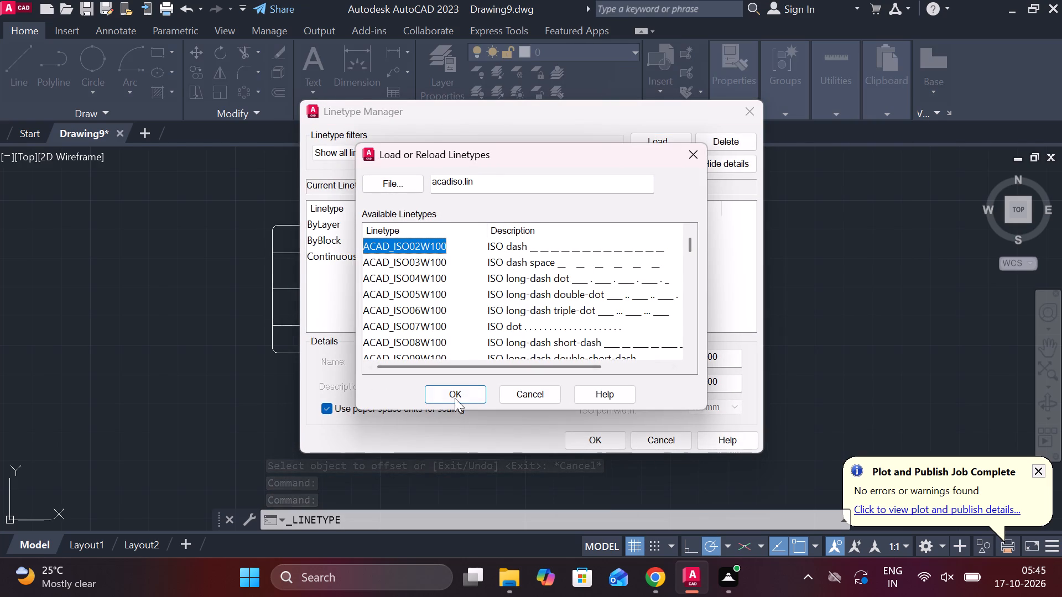
left_click(455, 394)
left_click(602, 433)
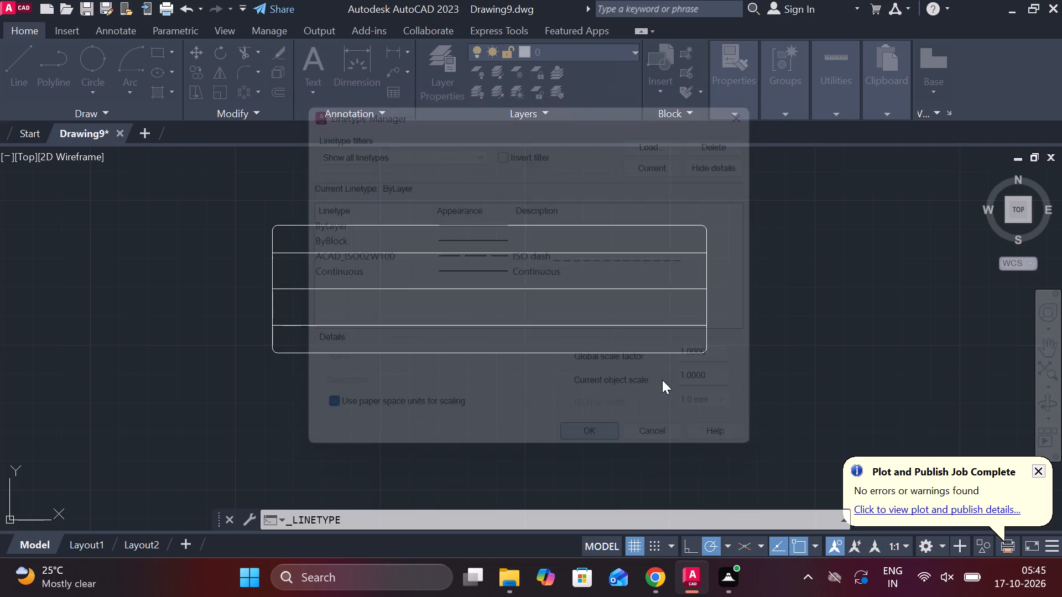
Assign the ACAD_ISO02W100 dashed linetype to the sleeve's centre line.
left_click(634, 294)
left_click(634, 294)
left_click(647, 286)
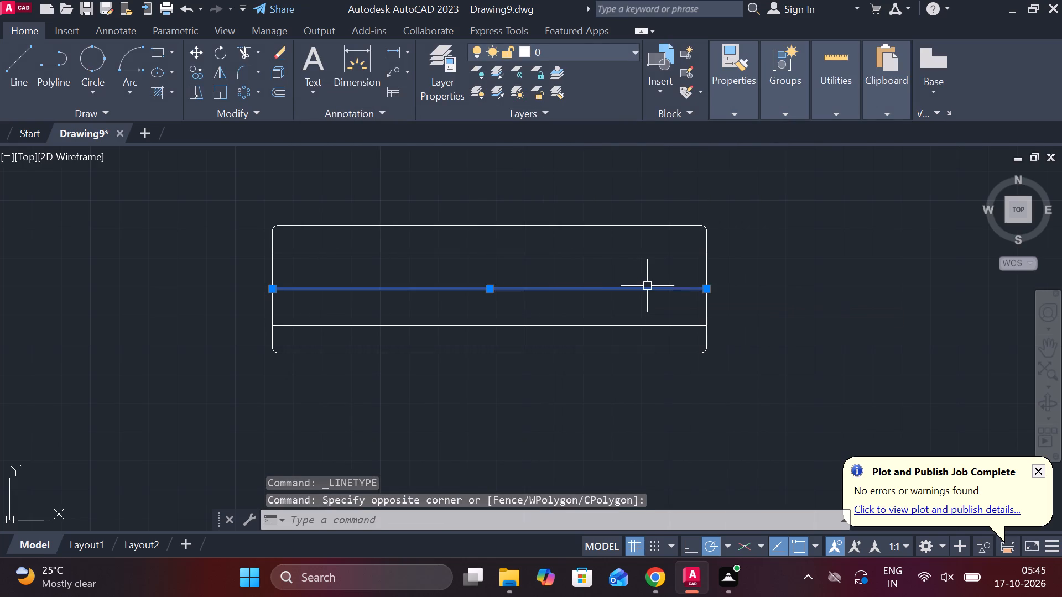
left_click(747, 121)
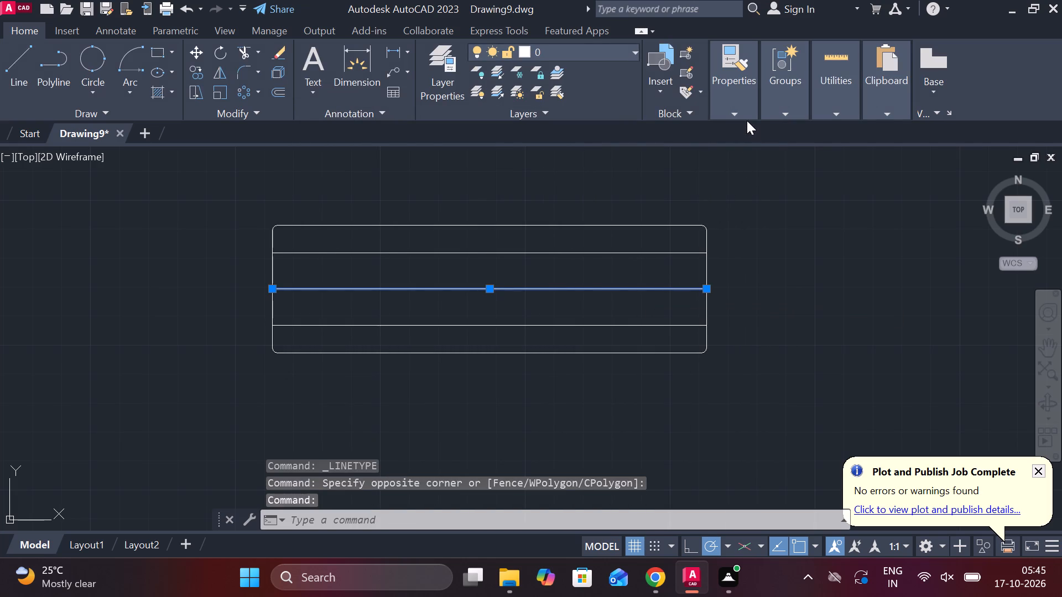
left_click(732, 106)
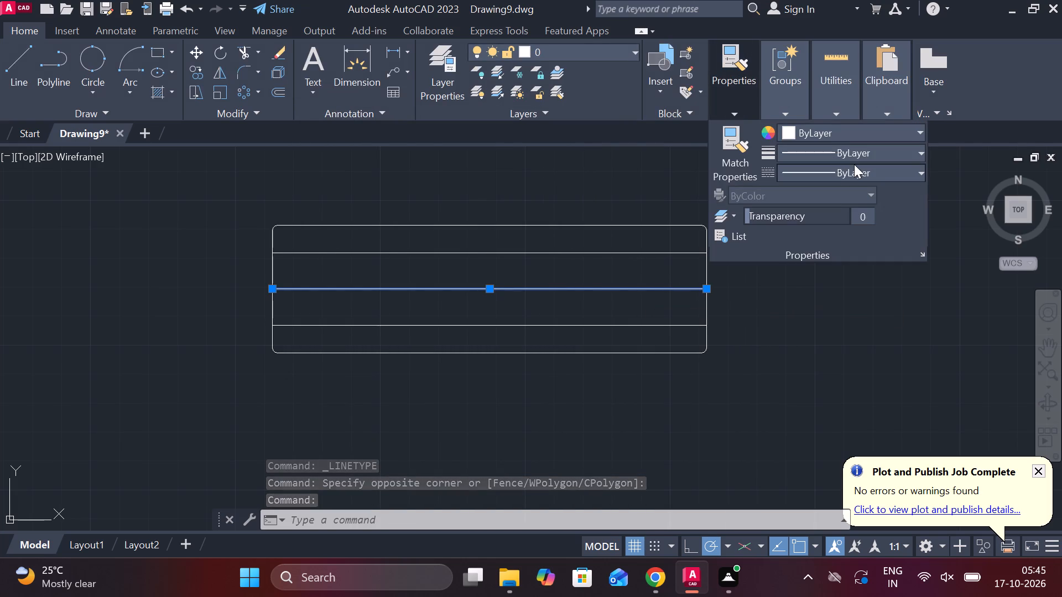
left_click(854, 164)
left_click(863, 226)
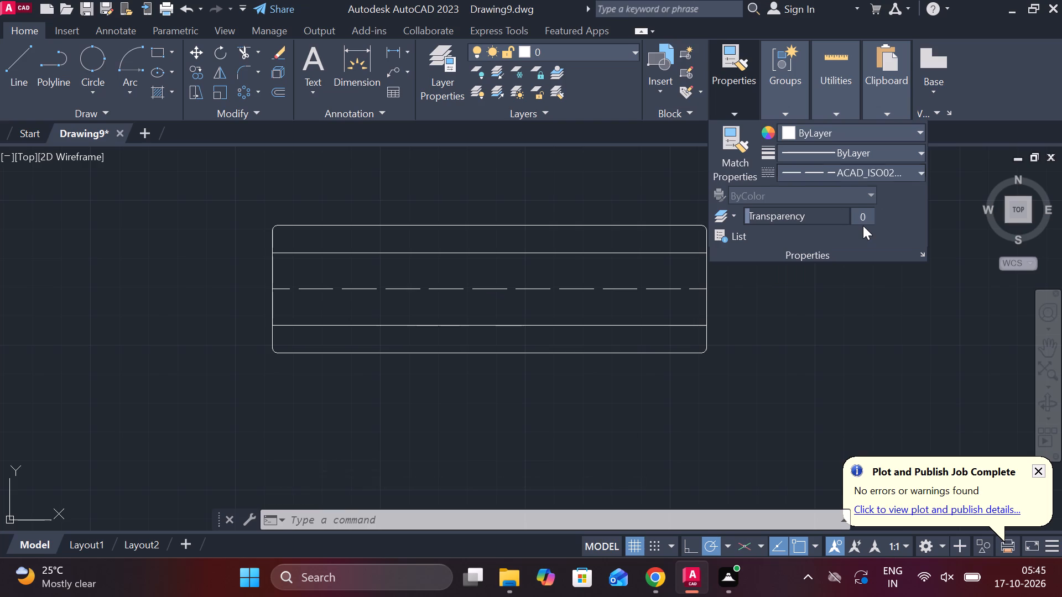
key("Escape")
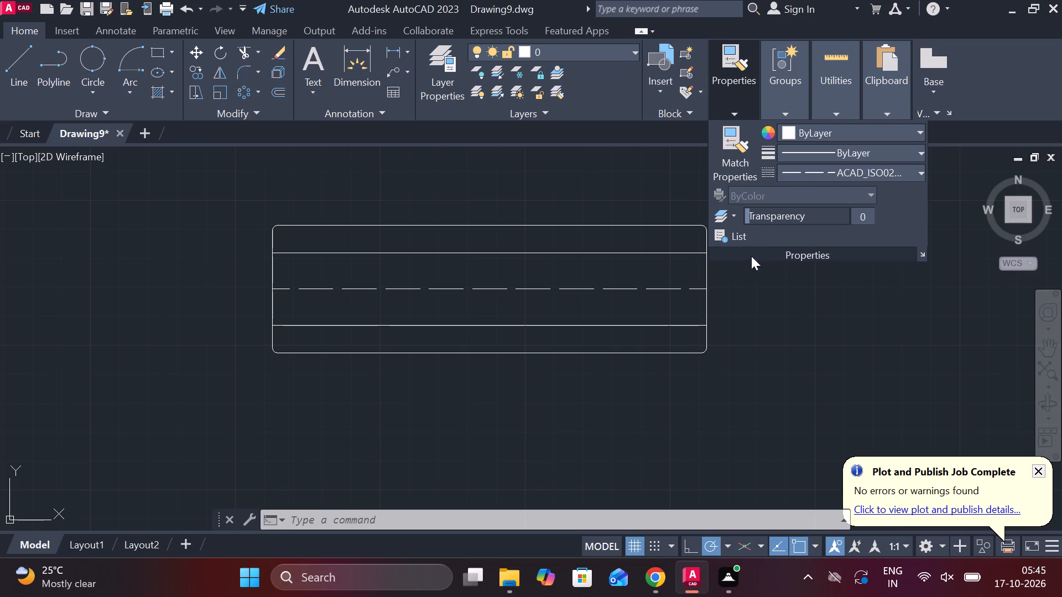
key("Escape")
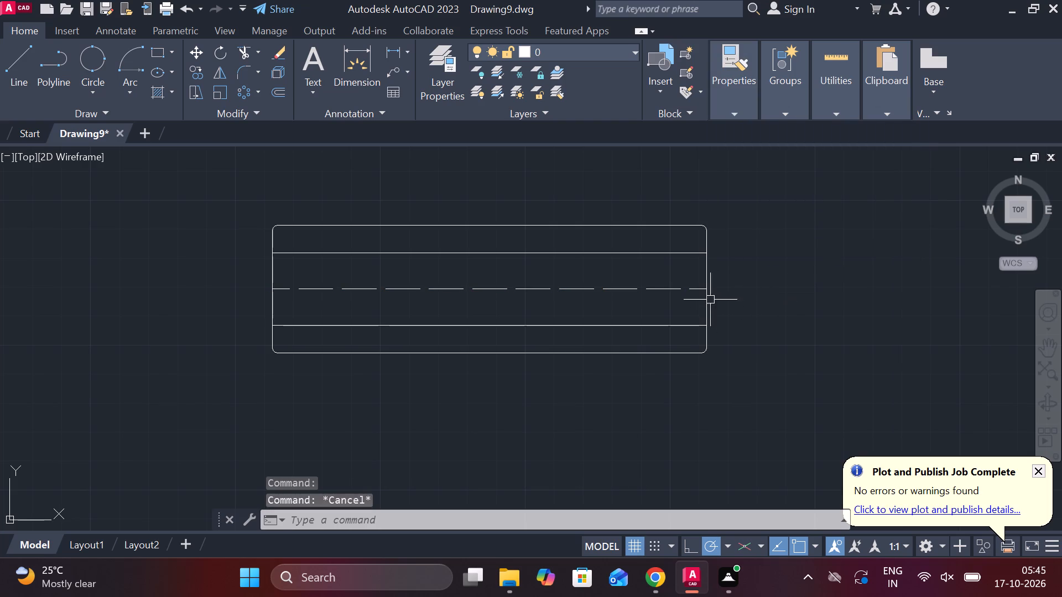
Lengthen the dashed centre line beyond both sleeve ends, extending it about 27 mm past the right end.
left_click(667, 292)
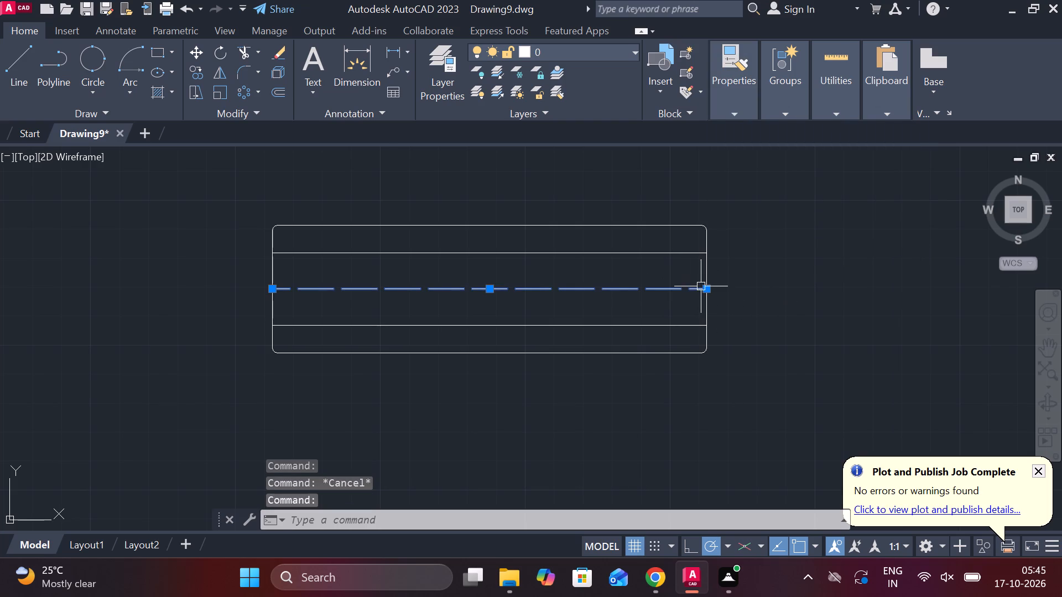
left_click(760, 326)
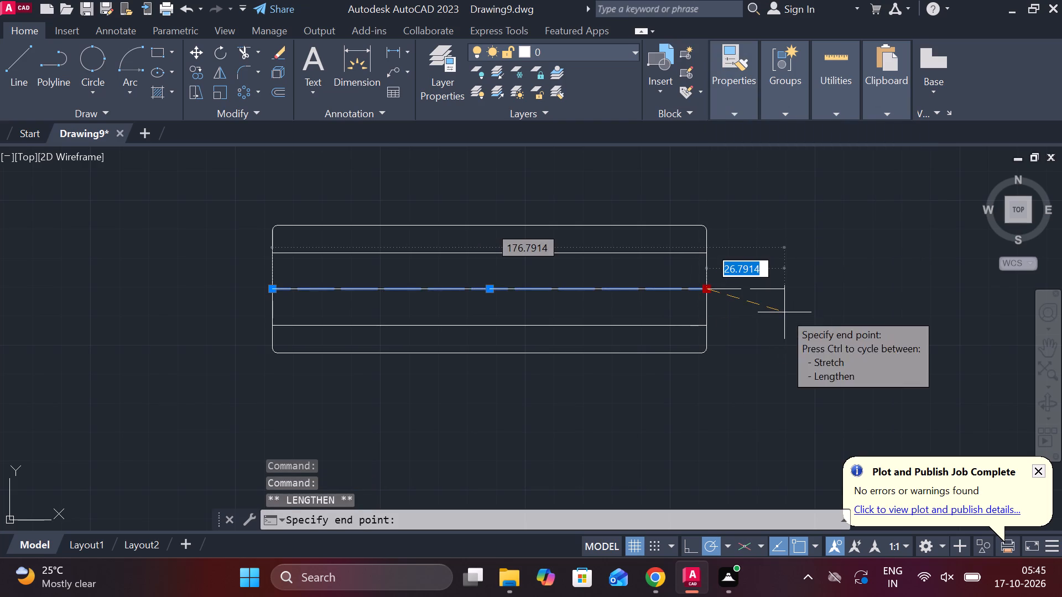
left_click(784, 312)
key("Escape")
left_click(336, 293)
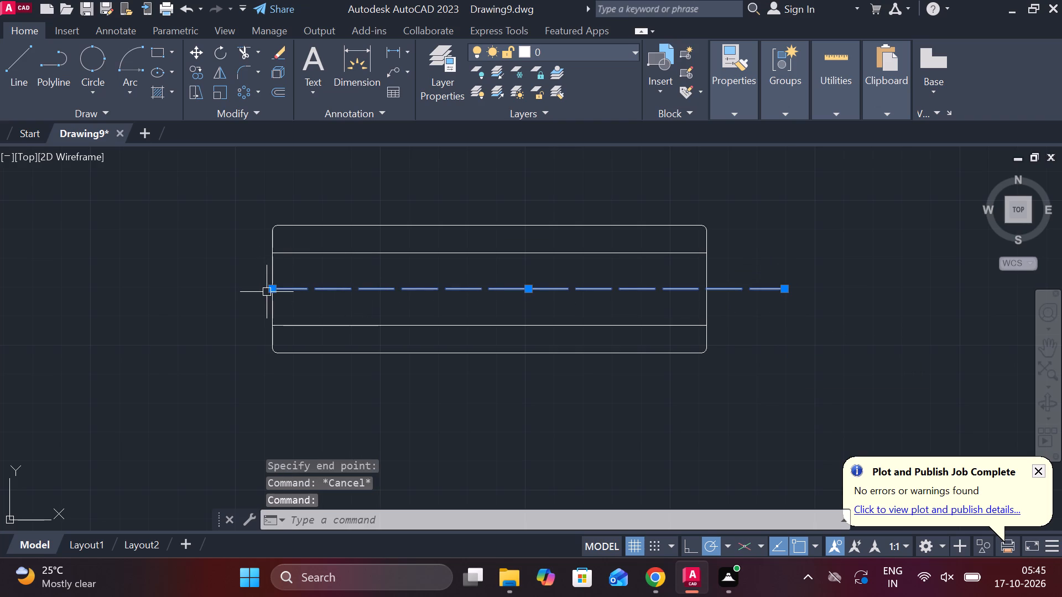
left_click(315, 325)
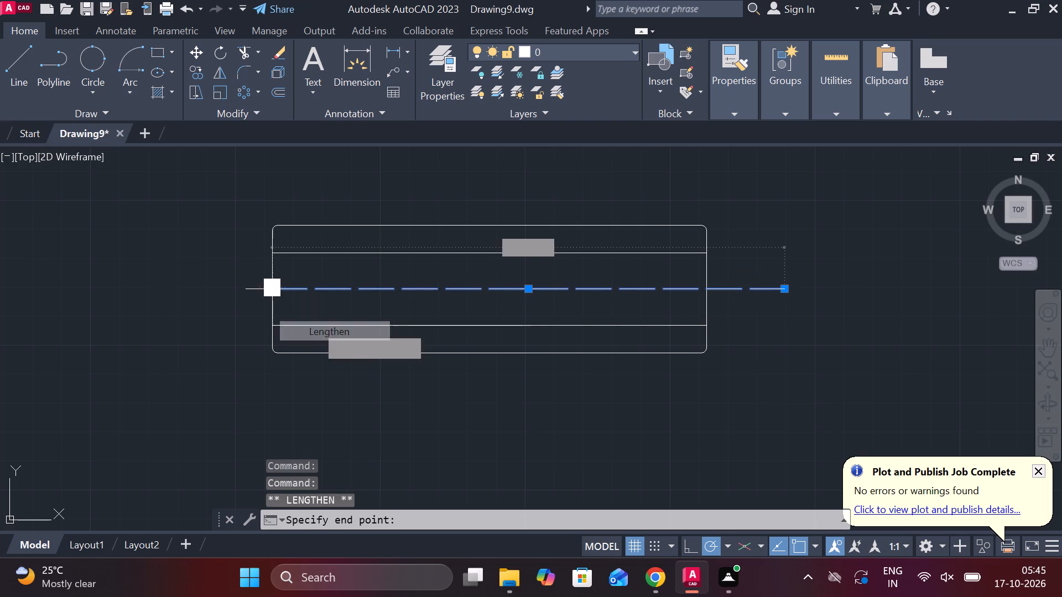
left_click(201, 321)
key("Escape")
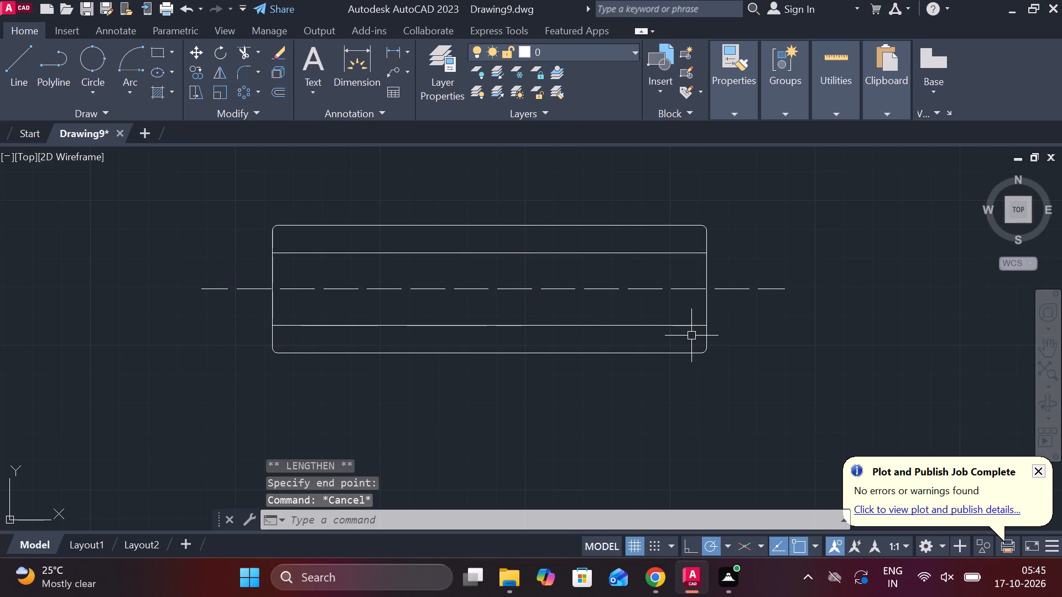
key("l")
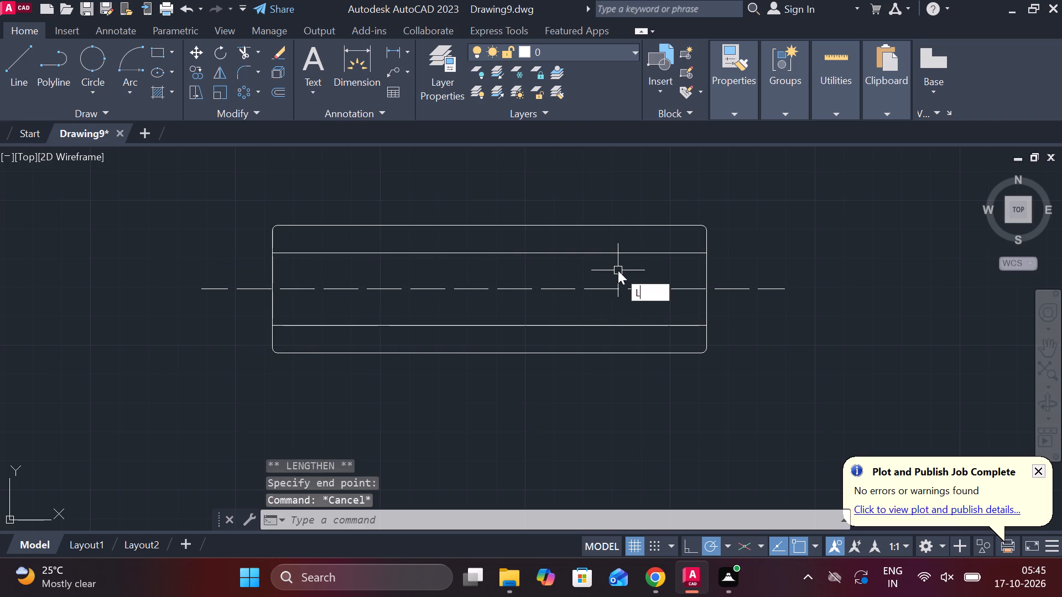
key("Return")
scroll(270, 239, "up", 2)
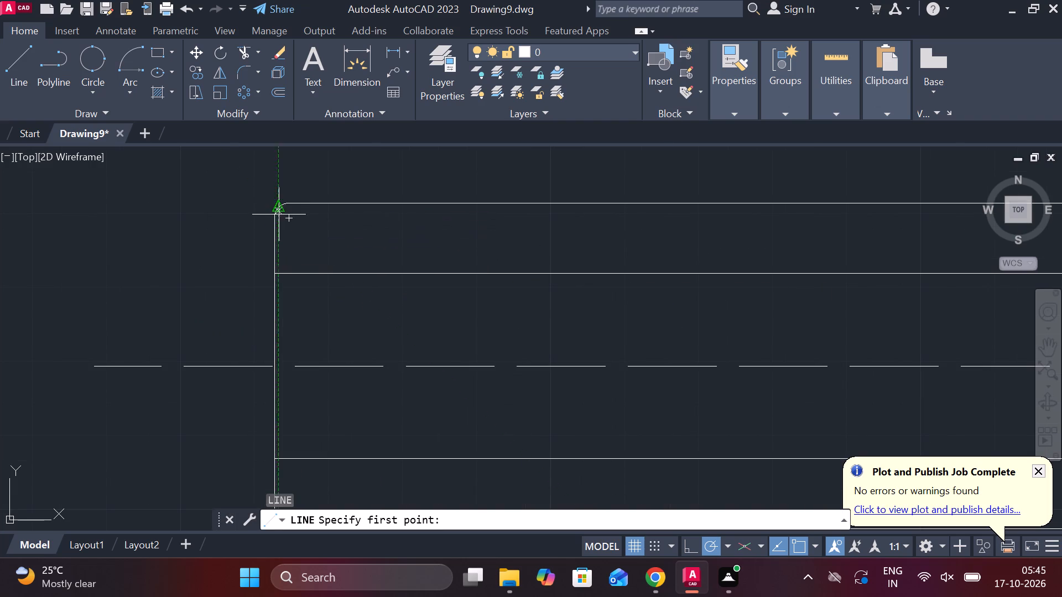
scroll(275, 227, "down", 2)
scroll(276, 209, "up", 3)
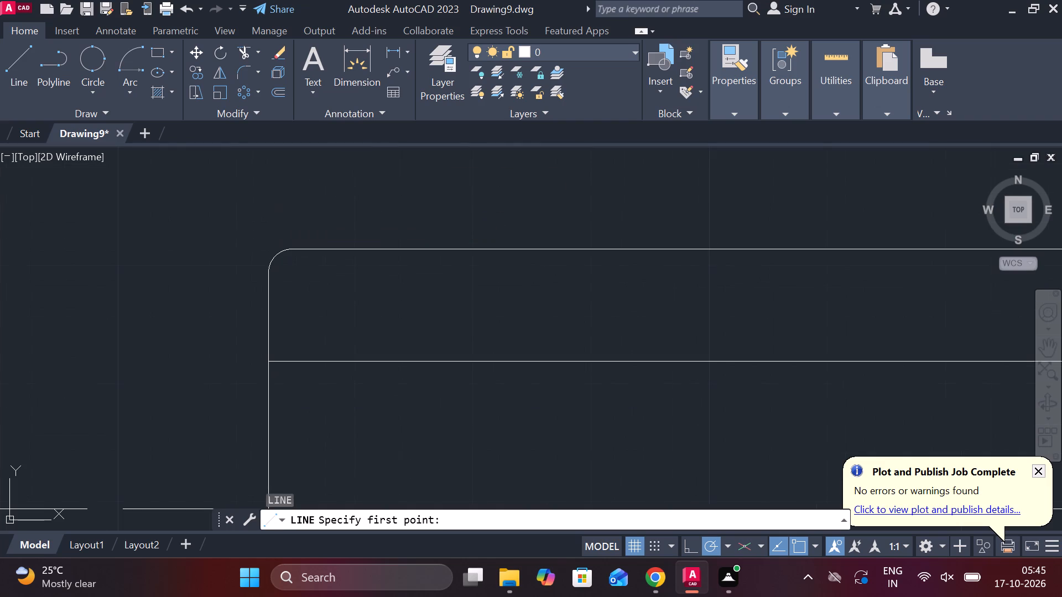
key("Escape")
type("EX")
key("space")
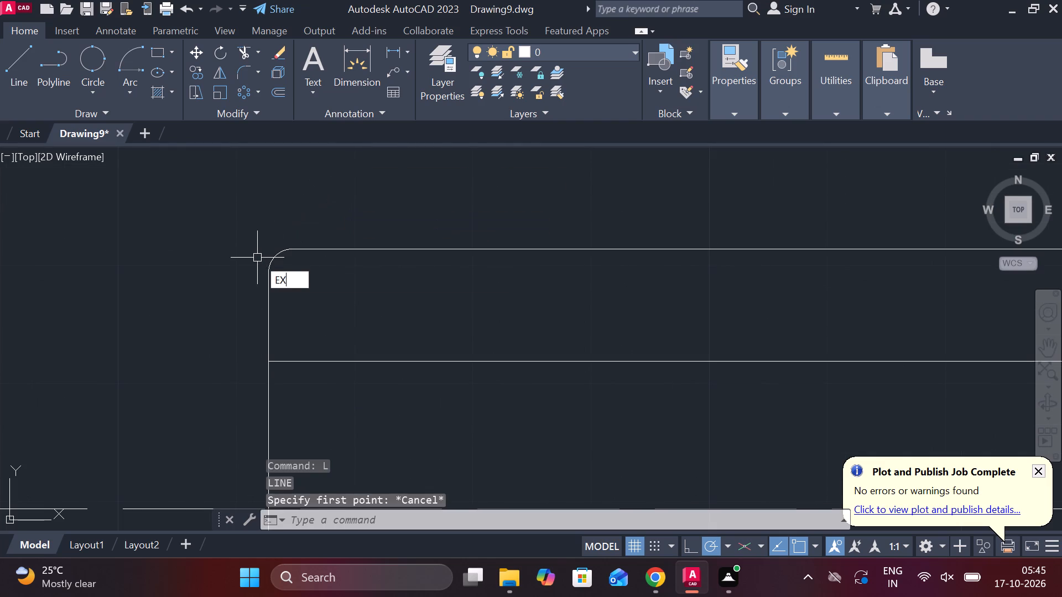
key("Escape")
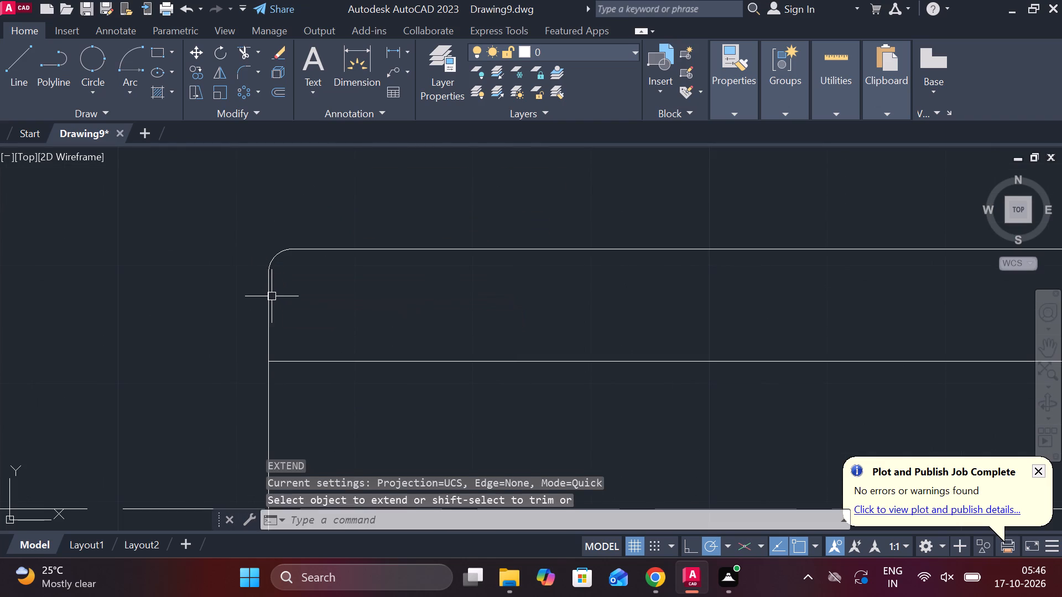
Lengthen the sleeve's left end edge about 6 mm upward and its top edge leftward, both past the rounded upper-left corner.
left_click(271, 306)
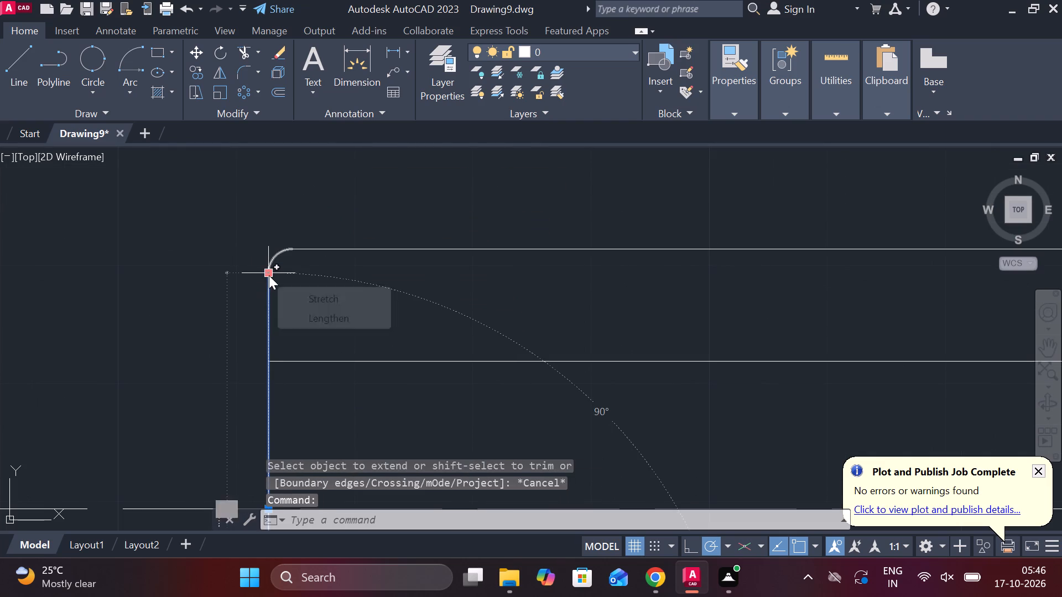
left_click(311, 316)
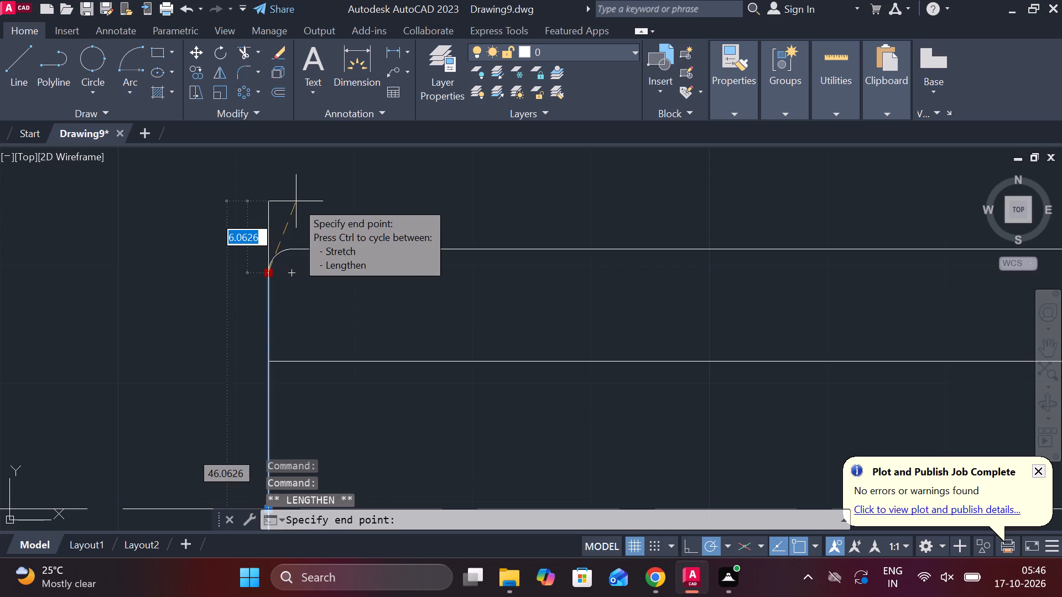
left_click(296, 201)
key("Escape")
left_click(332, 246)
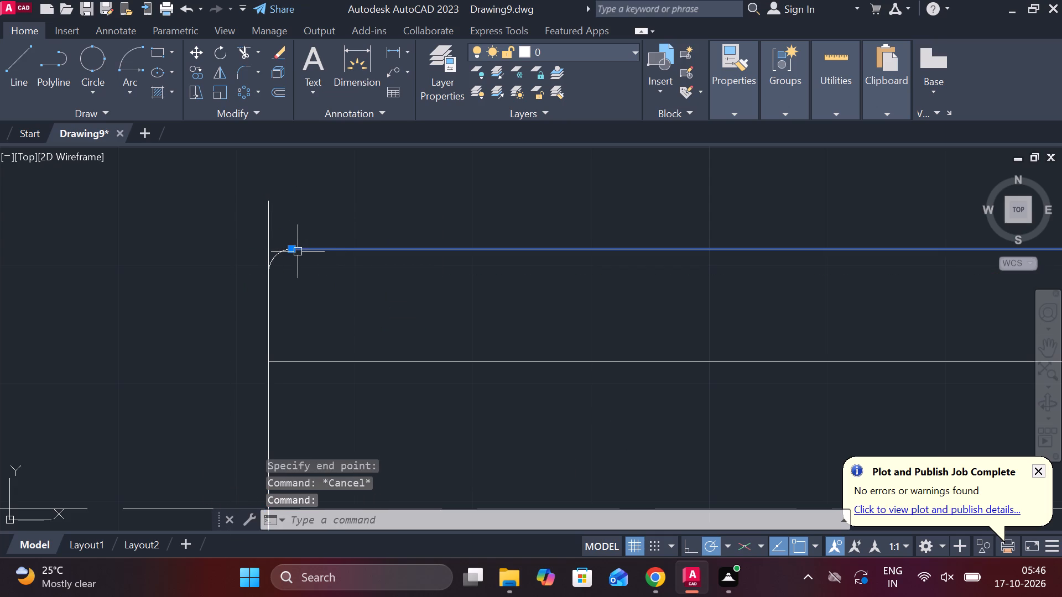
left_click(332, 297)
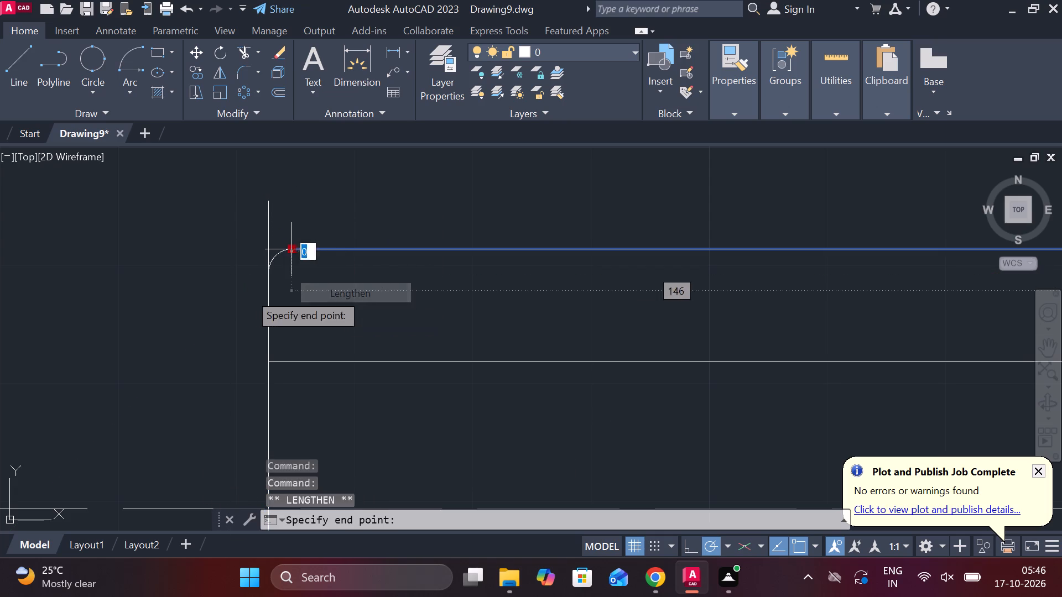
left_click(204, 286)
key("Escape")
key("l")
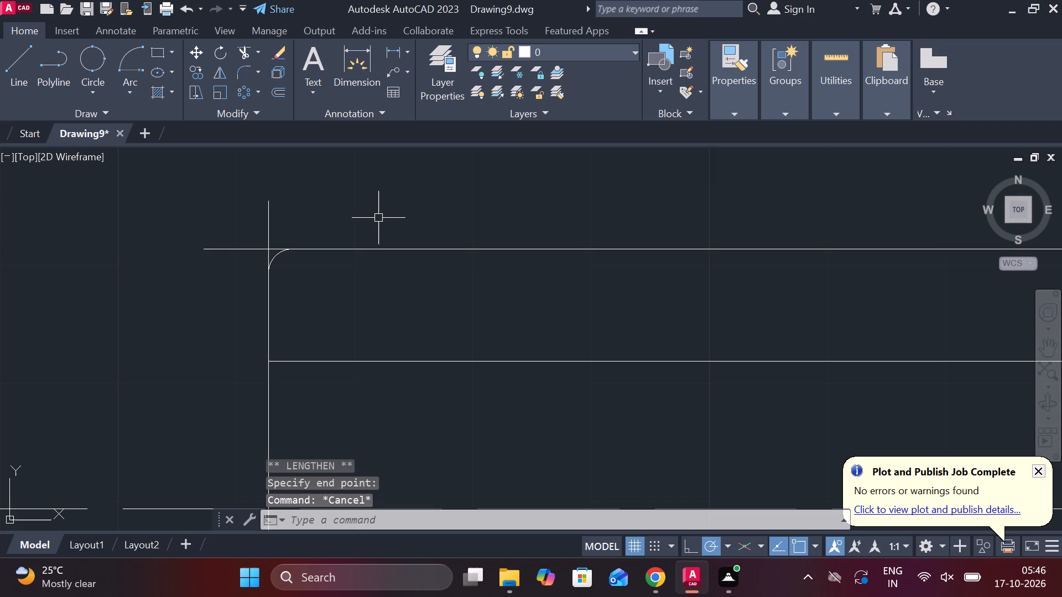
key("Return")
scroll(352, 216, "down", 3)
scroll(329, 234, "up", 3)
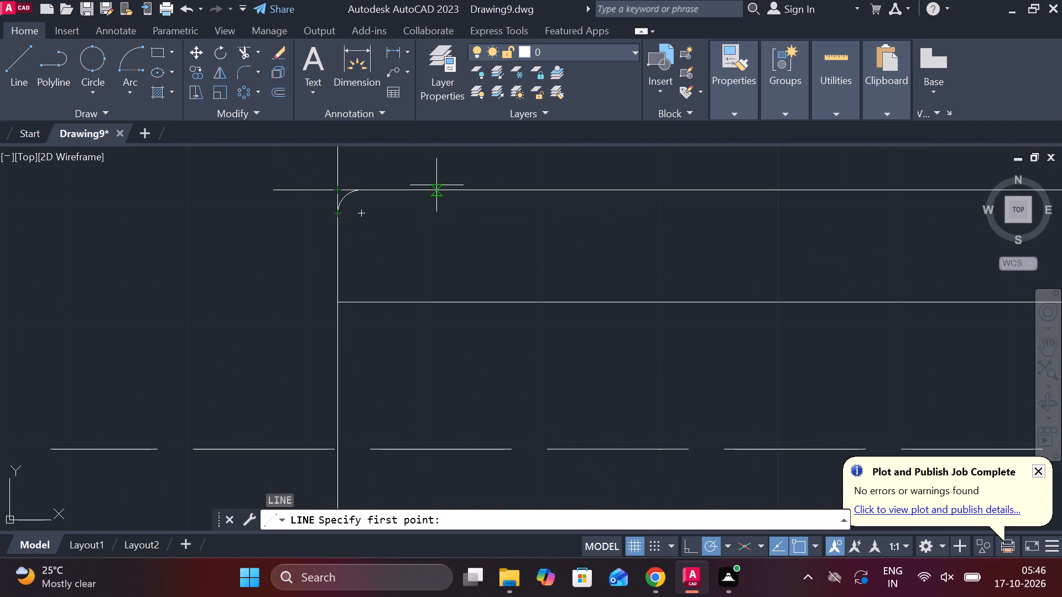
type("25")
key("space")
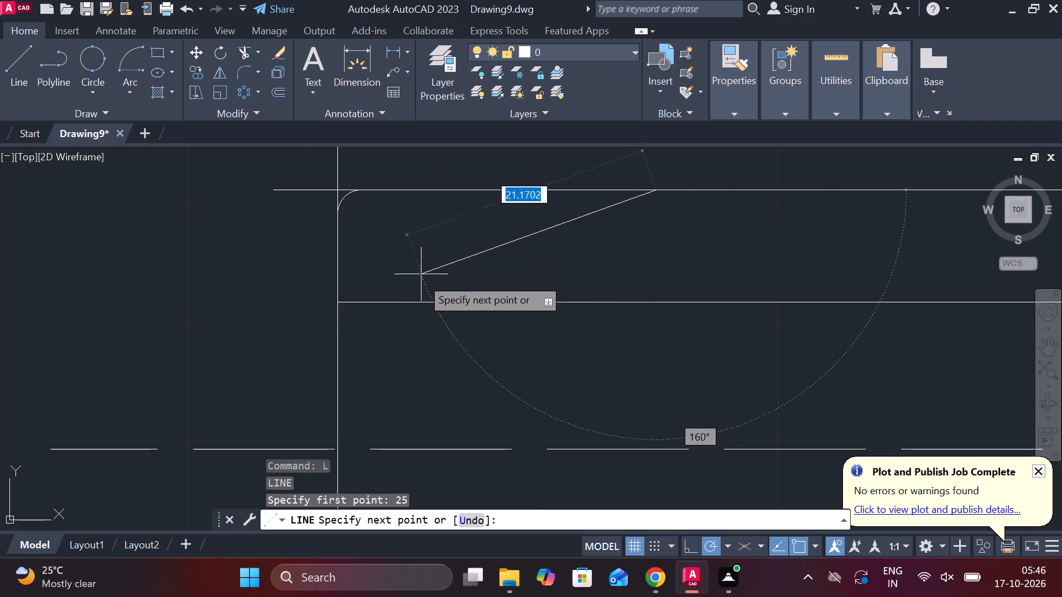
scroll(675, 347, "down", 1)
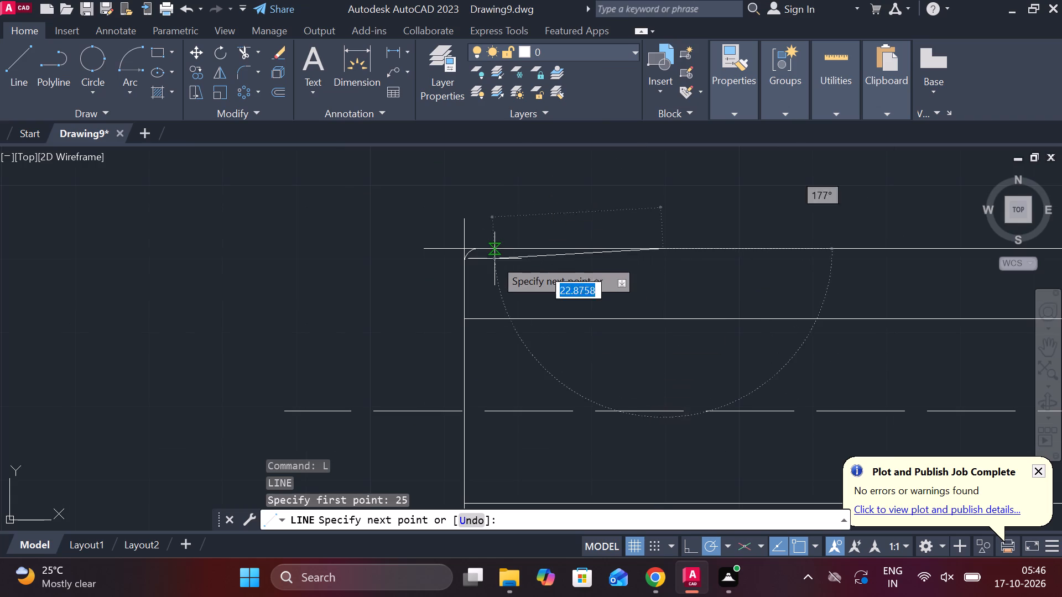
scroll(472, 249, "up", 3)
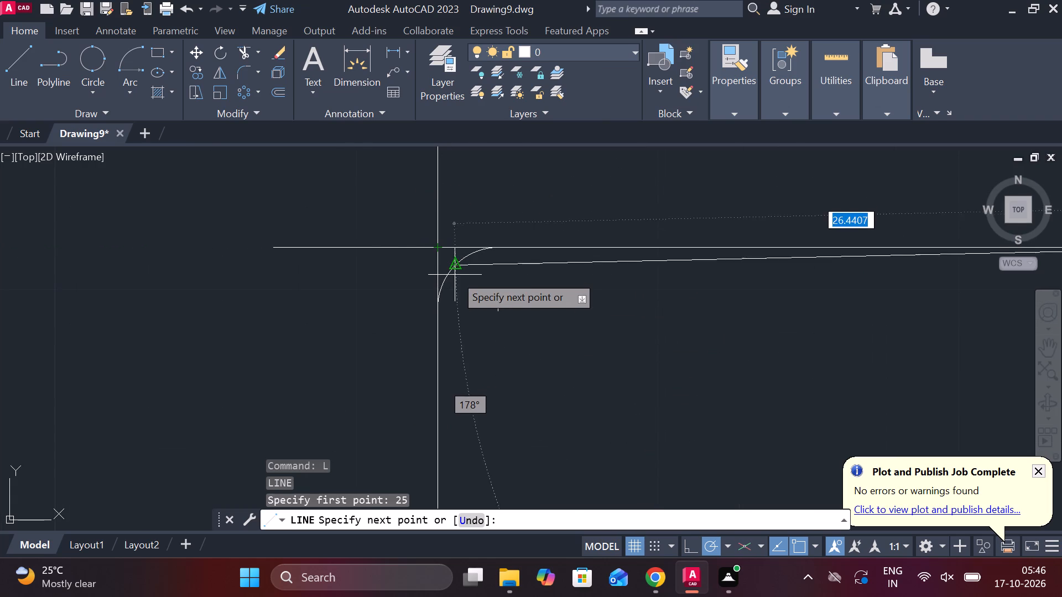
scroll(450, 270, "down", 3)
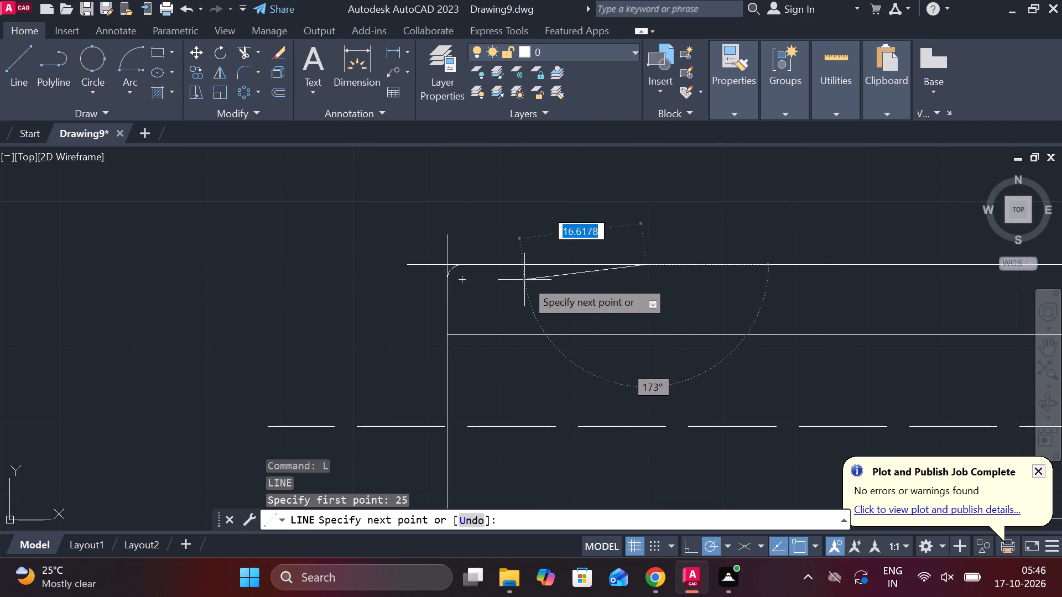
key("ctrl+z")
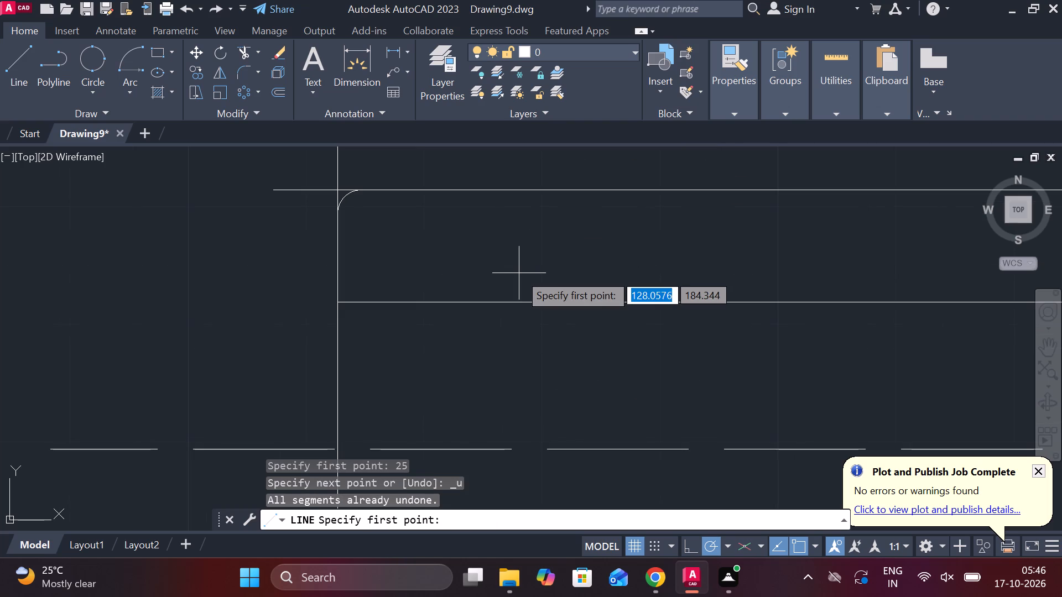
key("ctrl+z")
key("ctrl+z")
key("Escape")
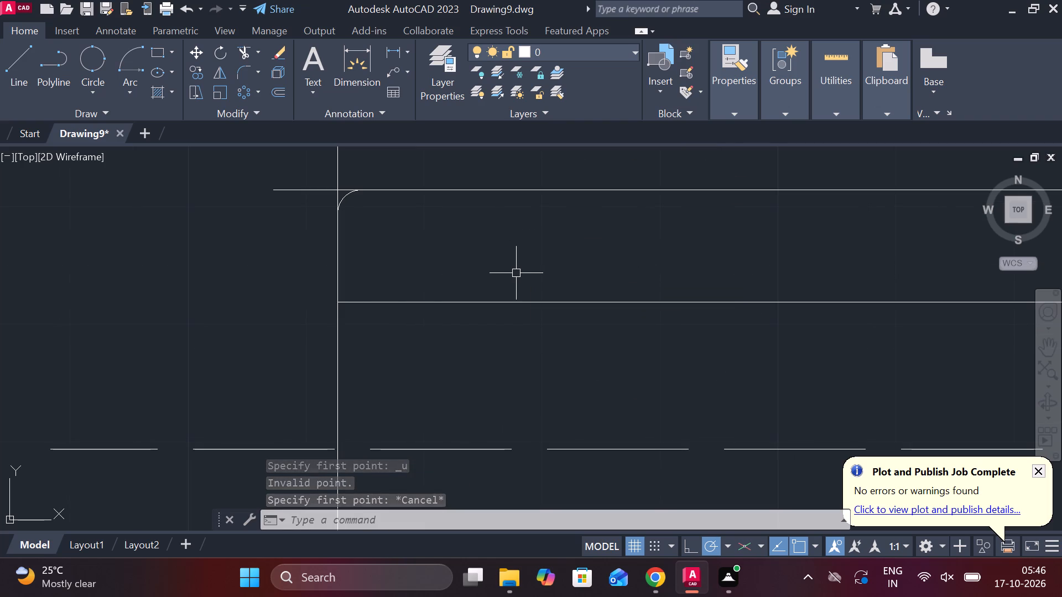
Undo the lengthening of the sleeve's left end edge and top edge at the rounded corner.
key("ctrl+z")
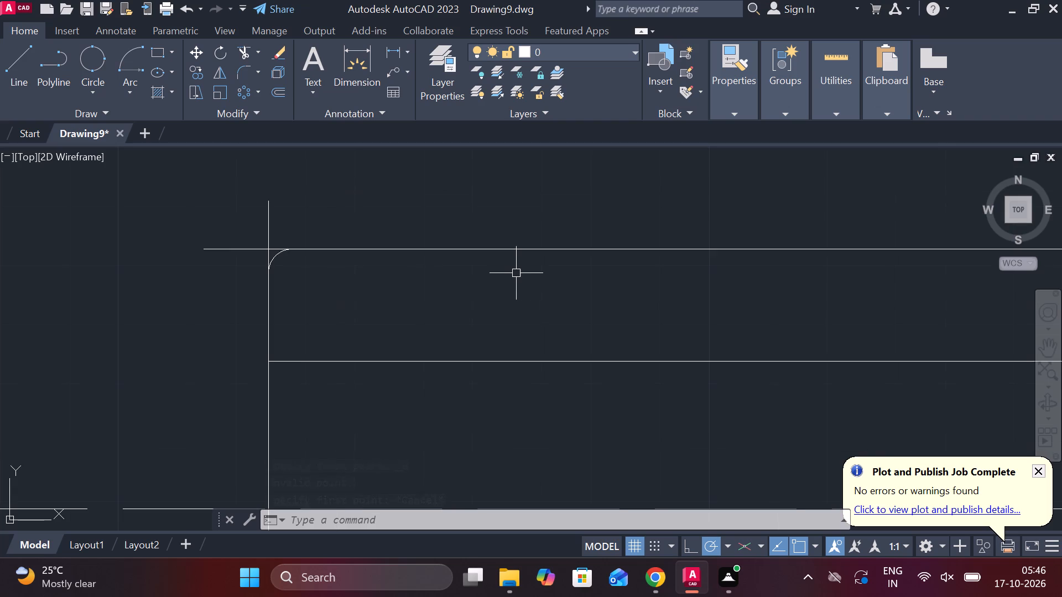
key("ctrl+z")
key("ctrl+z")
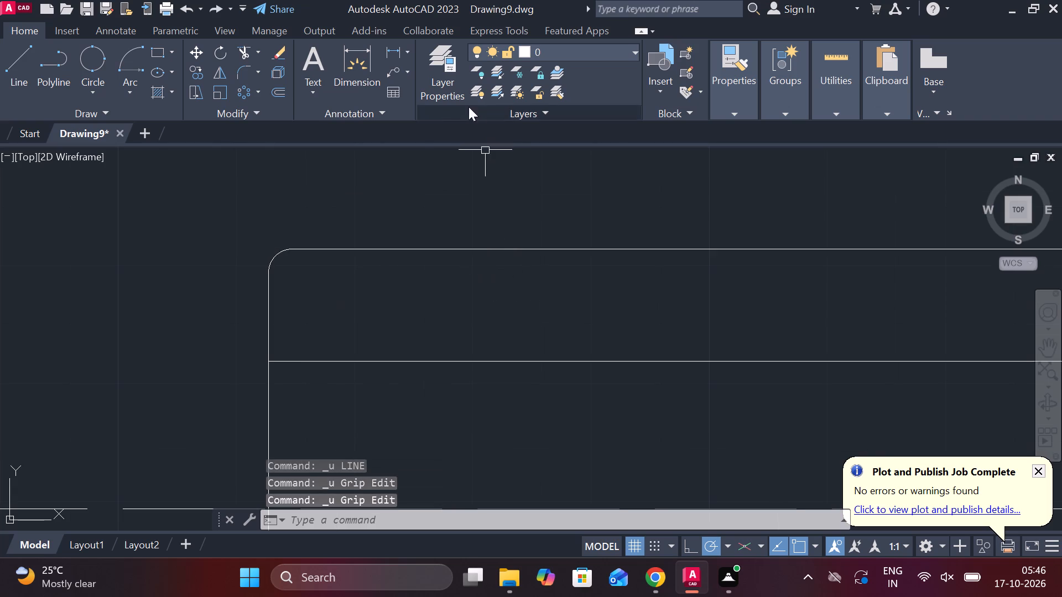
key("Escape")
Offset the sleeve's left and right end edges inward by 25 each to create two vertical lines across the body.
key("o")
key("Return")
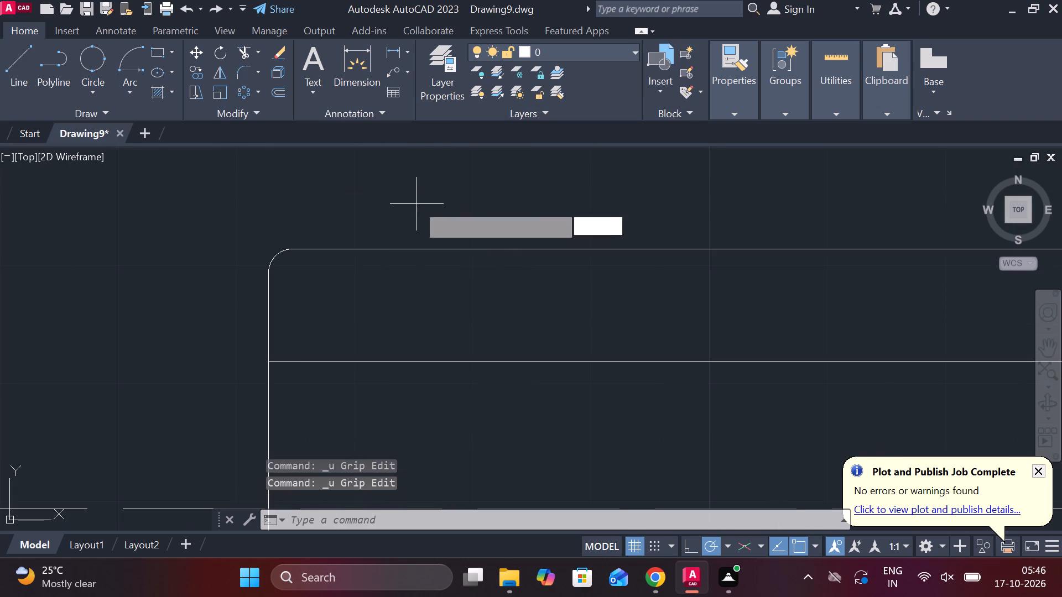
key("Return")
left_click(269, 300)
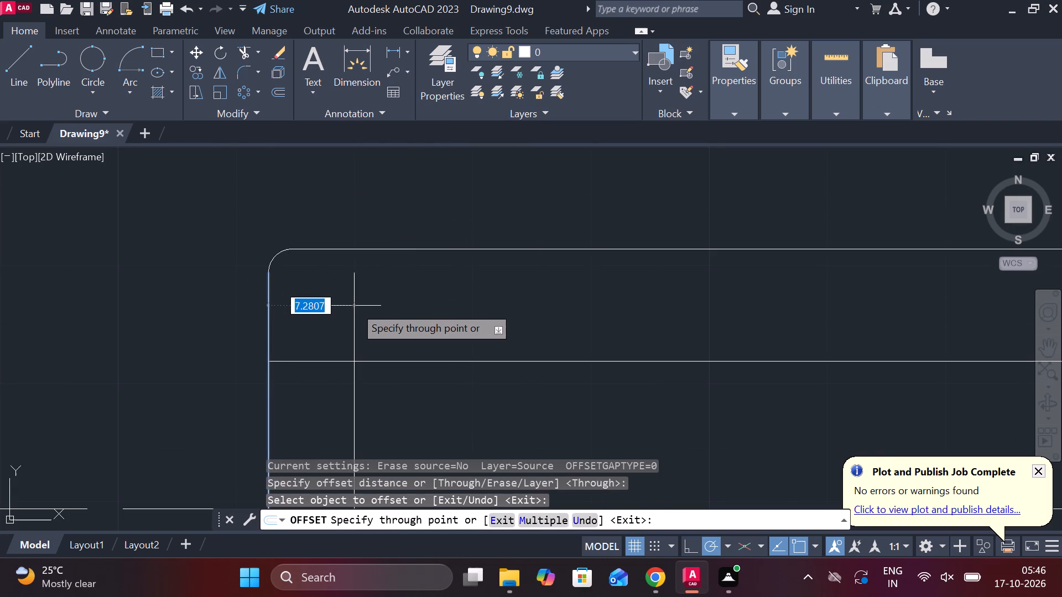
type("25")
key("space")
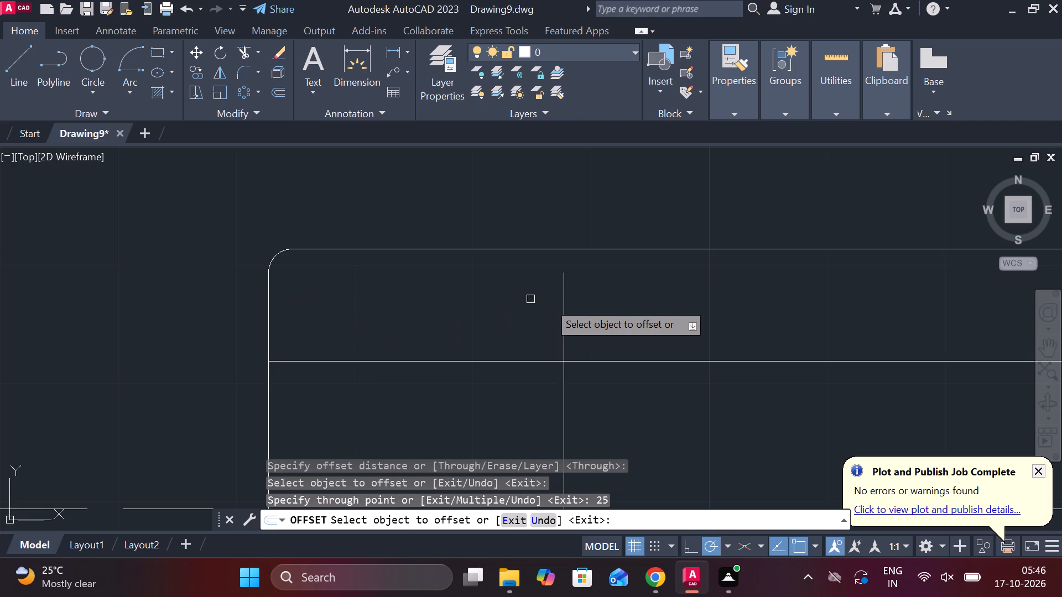
scroll(554, 303, "down", 2)
scroll(640, 309, "down", 1)
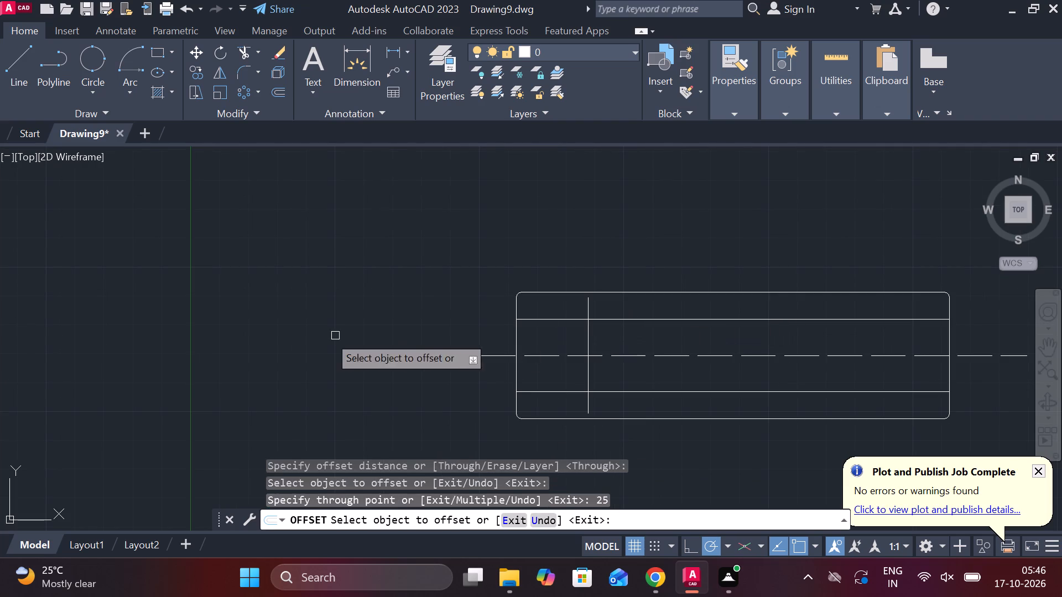
left_click(952, 335)
type("25")
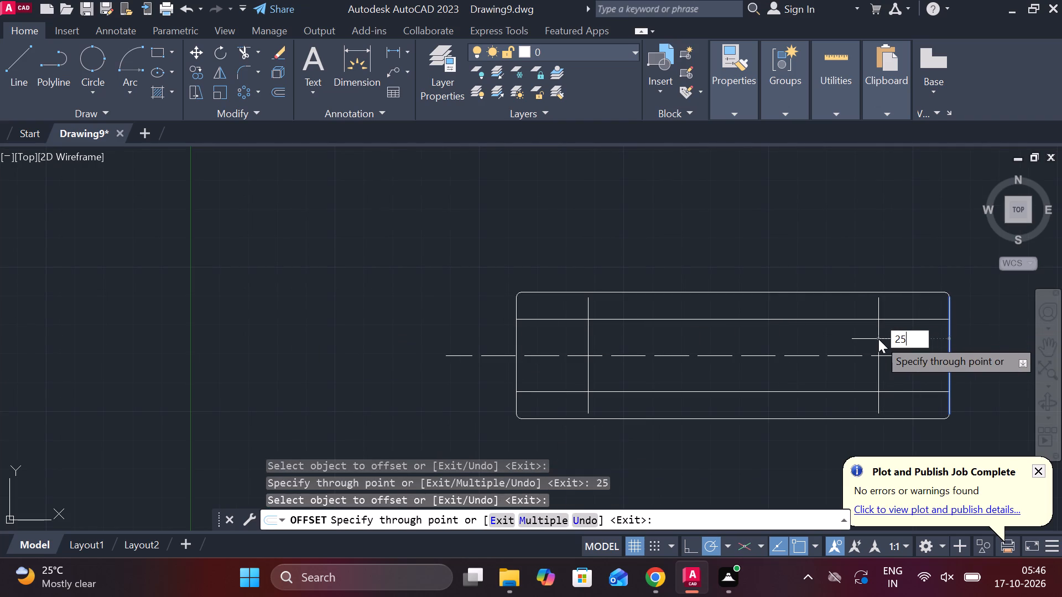
key("space")
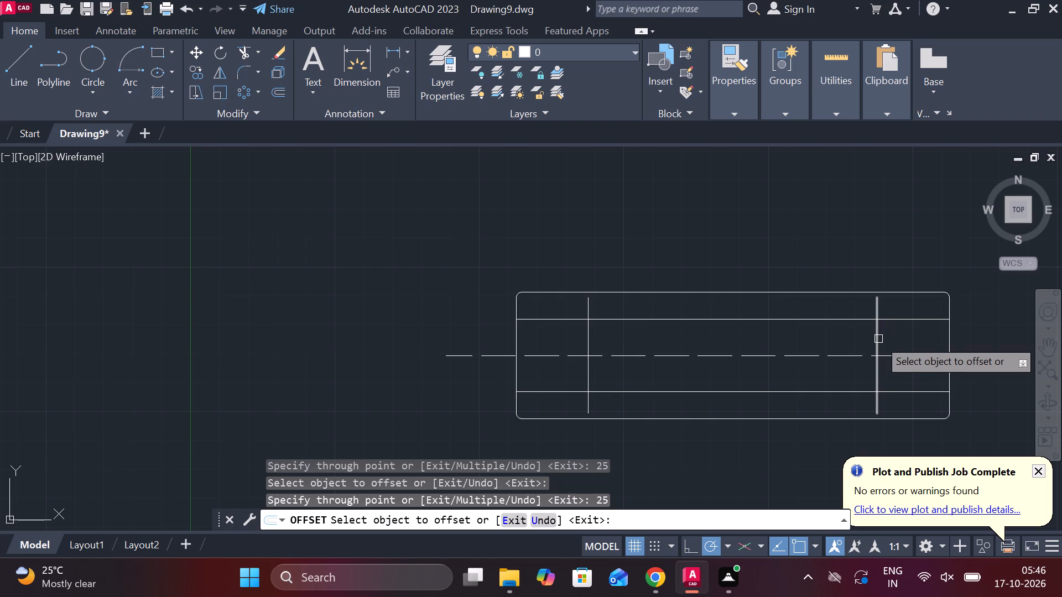
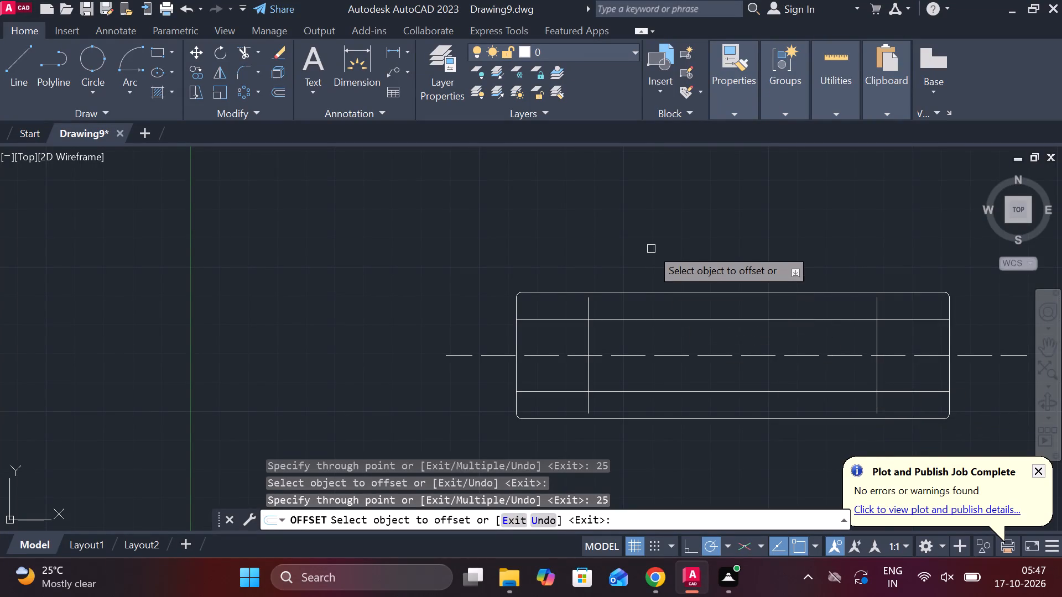
Extend both ends of the two inner vertical lines to the sleeve's top and bottom edges.
key("Escape")
type("EX")
key("space")
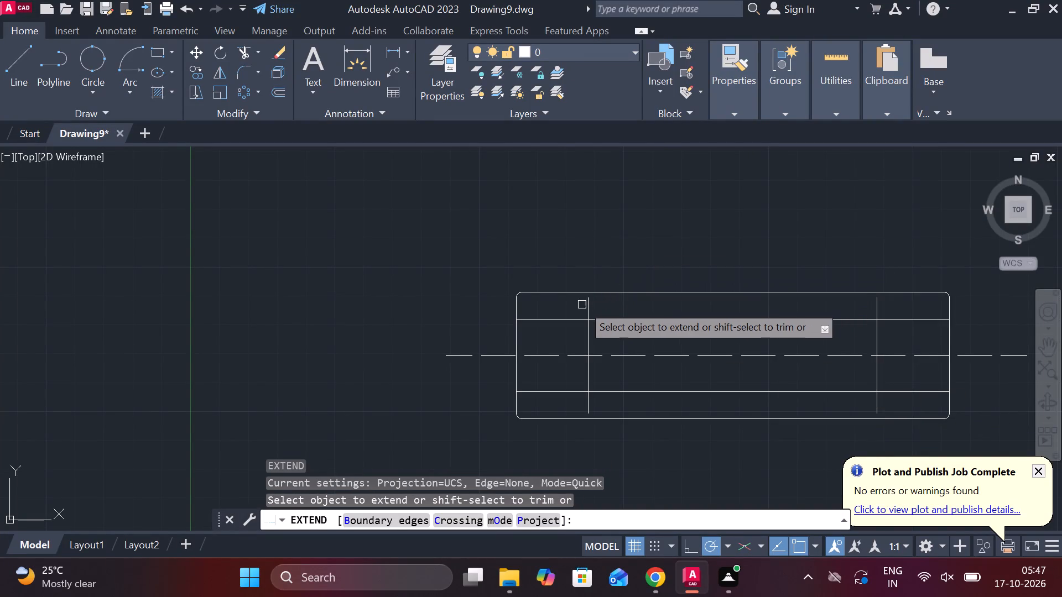
left_click(591, 310)
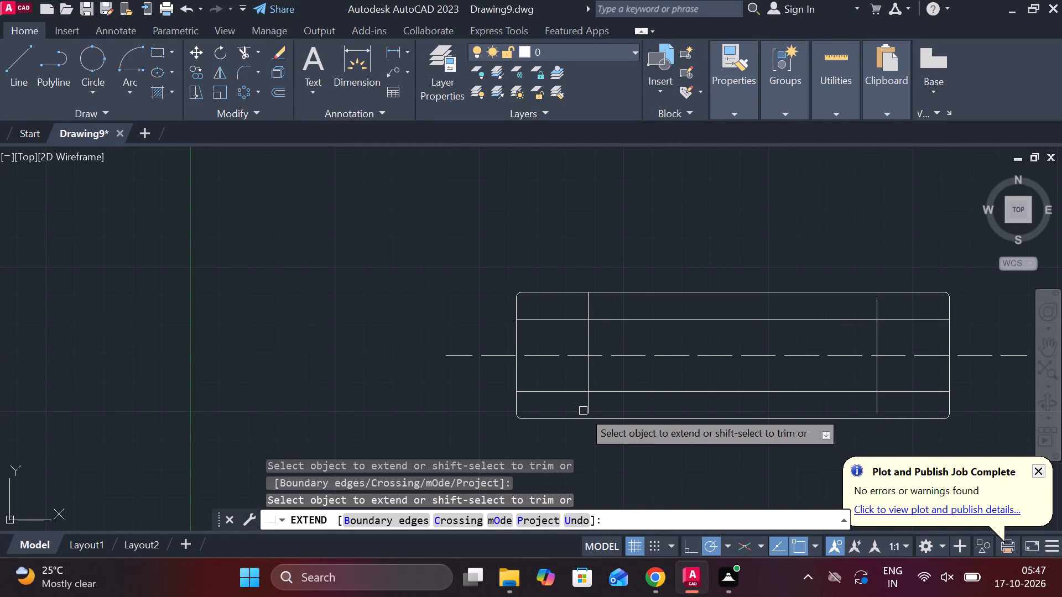
left_click(587, 410)
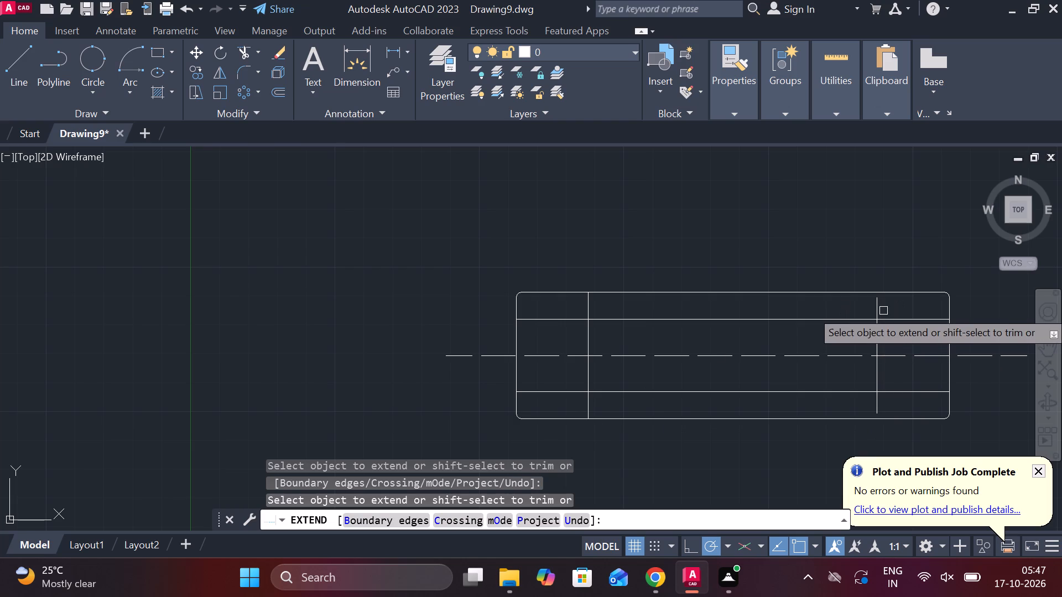
left_click(881, 306)
left_click(875, 406)
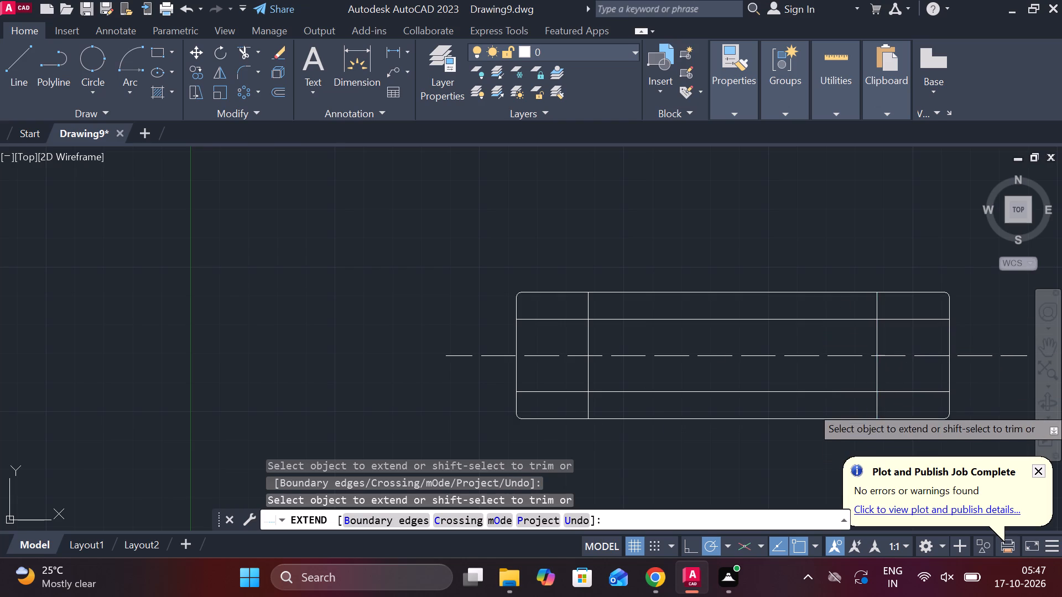
middle_click_drag(769, 260, 654, 248)
key("Escape")
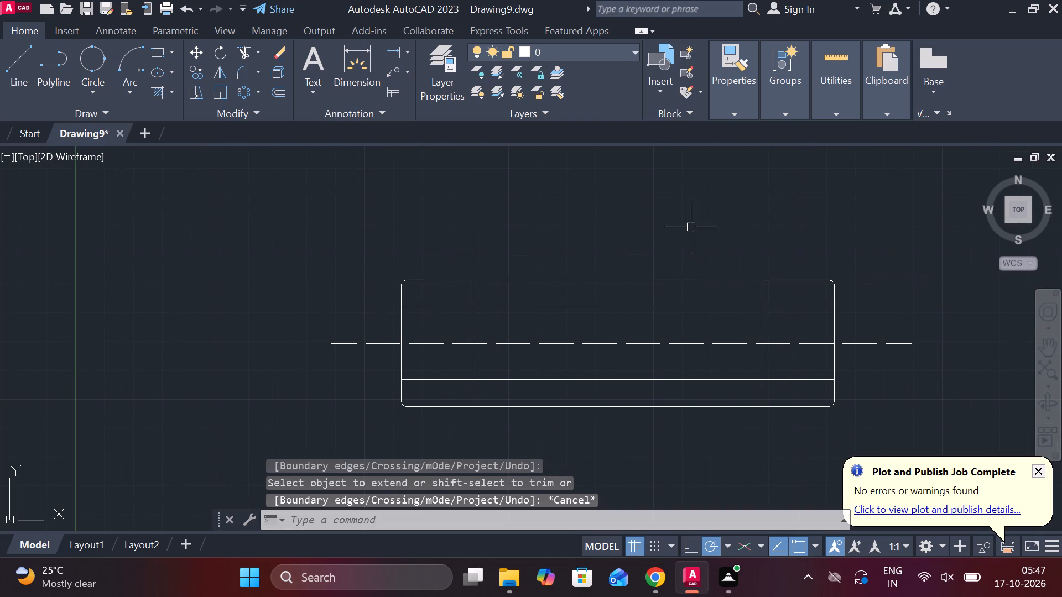
Trim the two vertical lines between the bore lines, keeping only their portions within the upper and lower sleeve walls.
type("TR")
key("space")
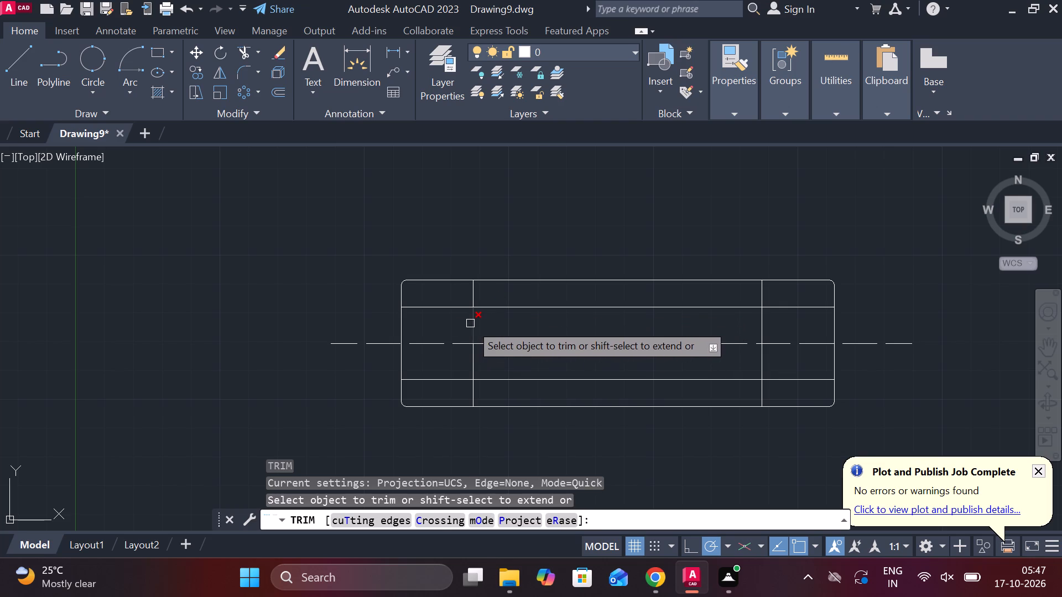
left_click(470, 323)
left_click(471, 358)
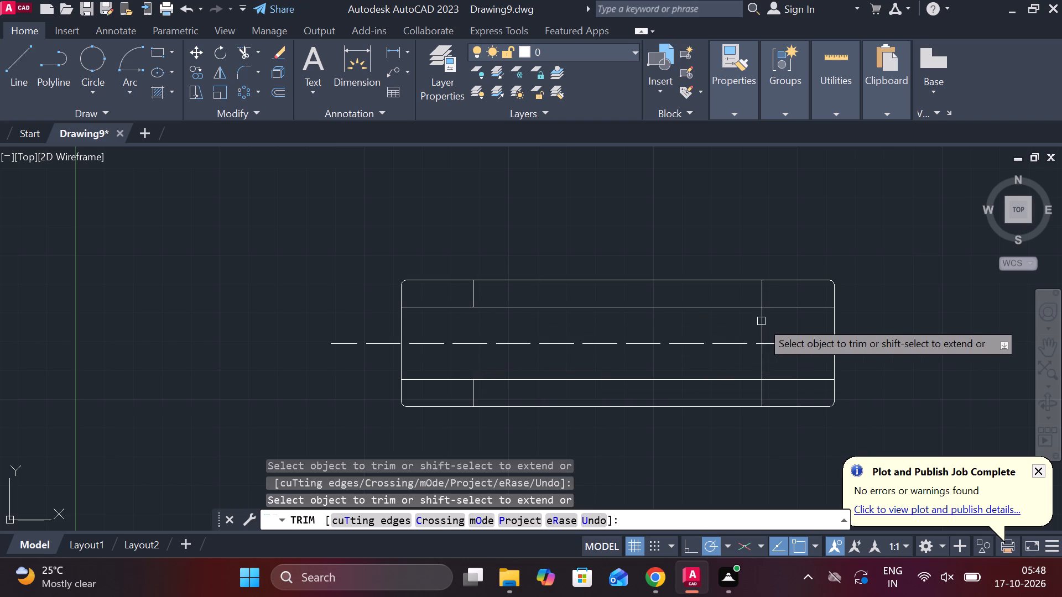
left_click(761, 321)
left_click(761, 362)
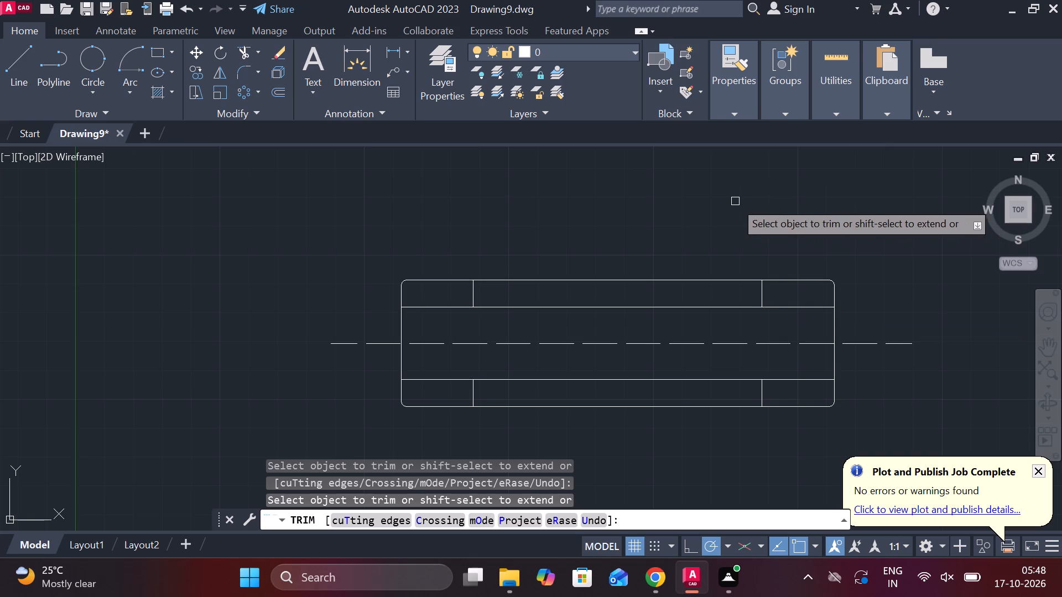
middle_click_drag(720, 201, 667, 218)
key("Escape")
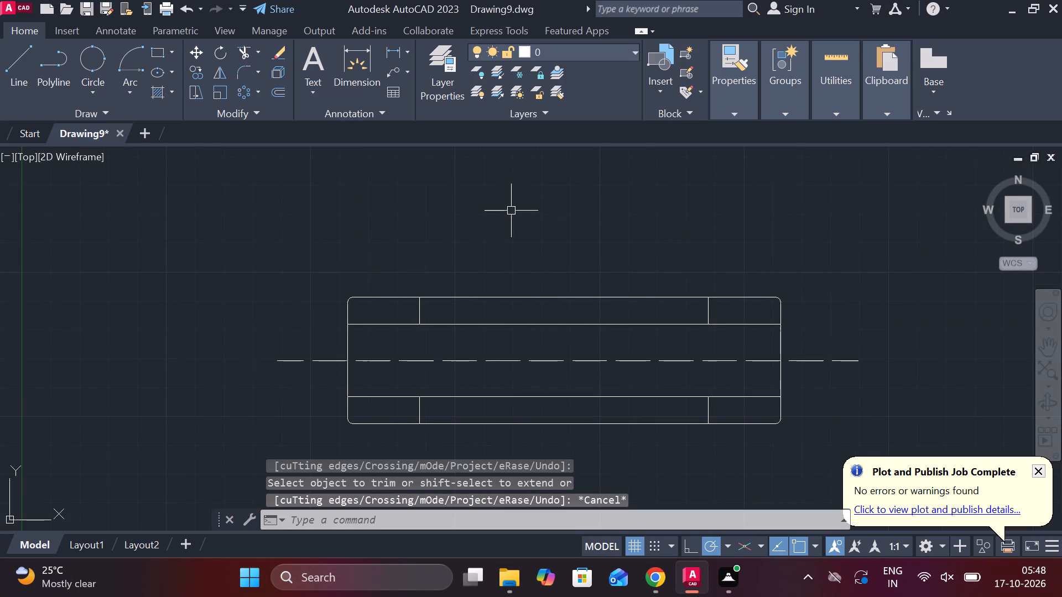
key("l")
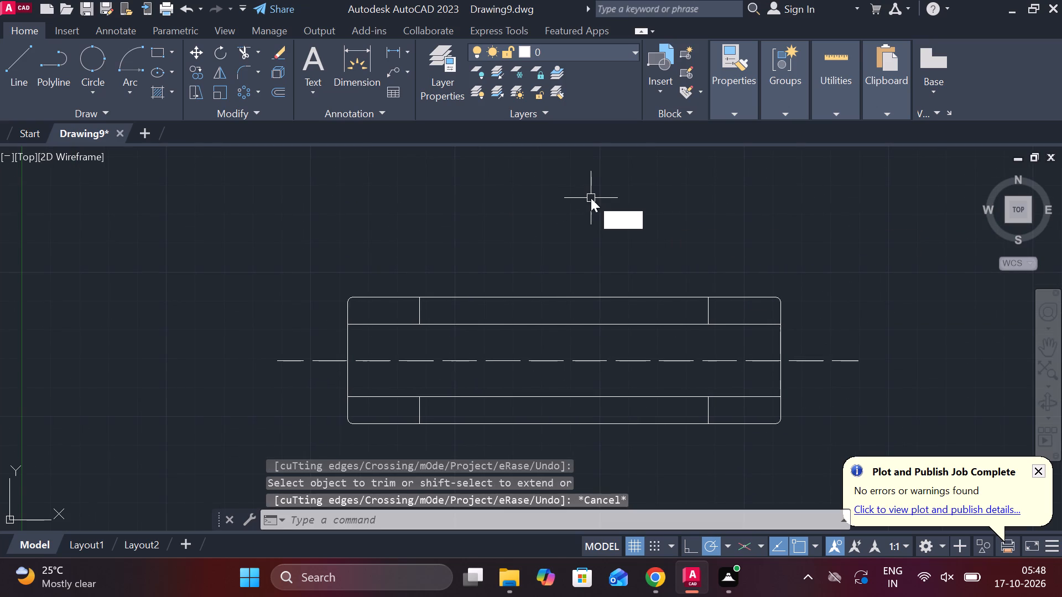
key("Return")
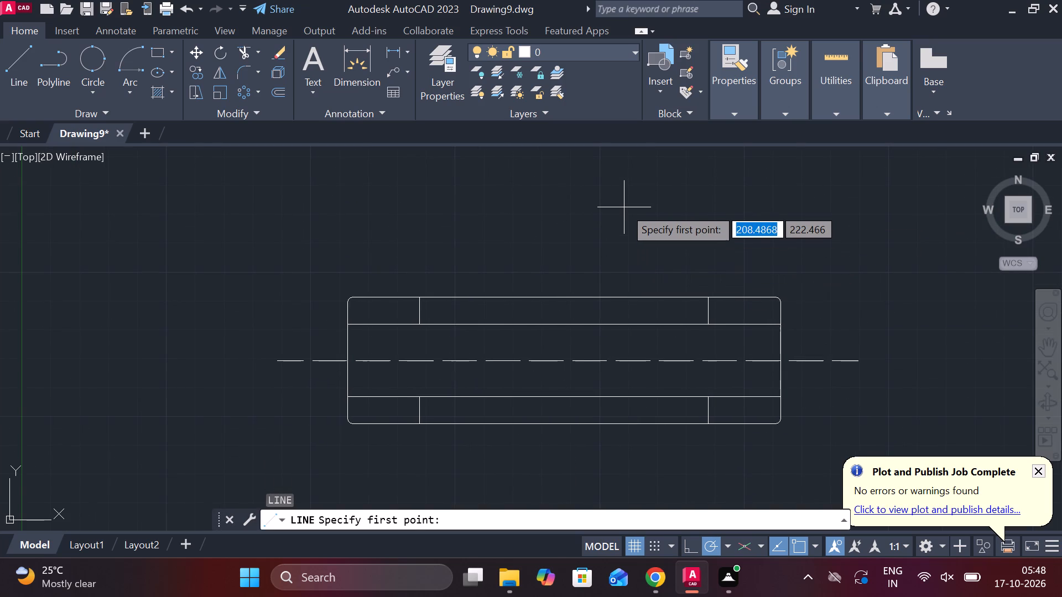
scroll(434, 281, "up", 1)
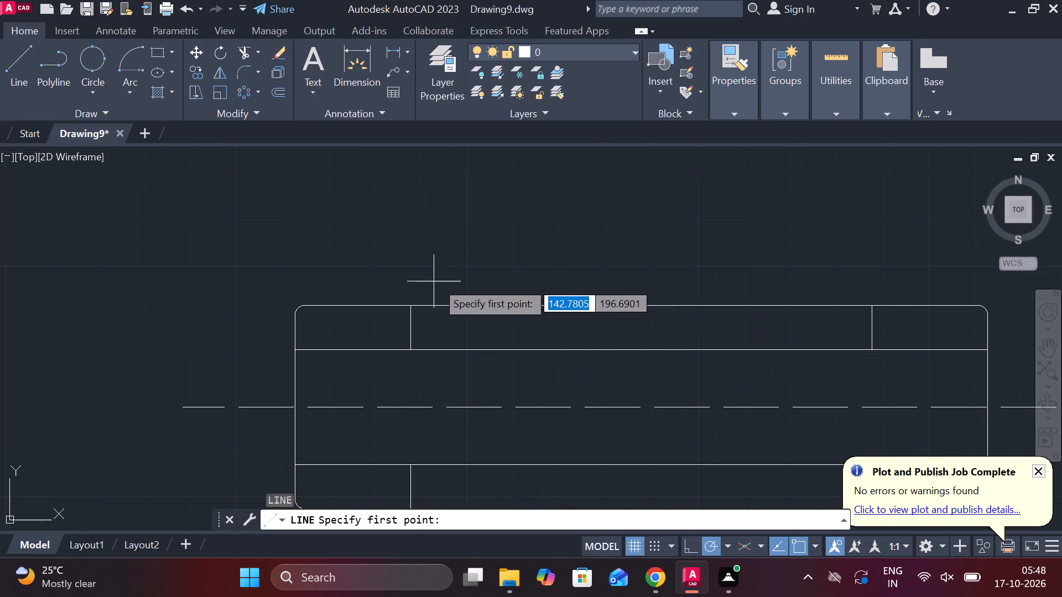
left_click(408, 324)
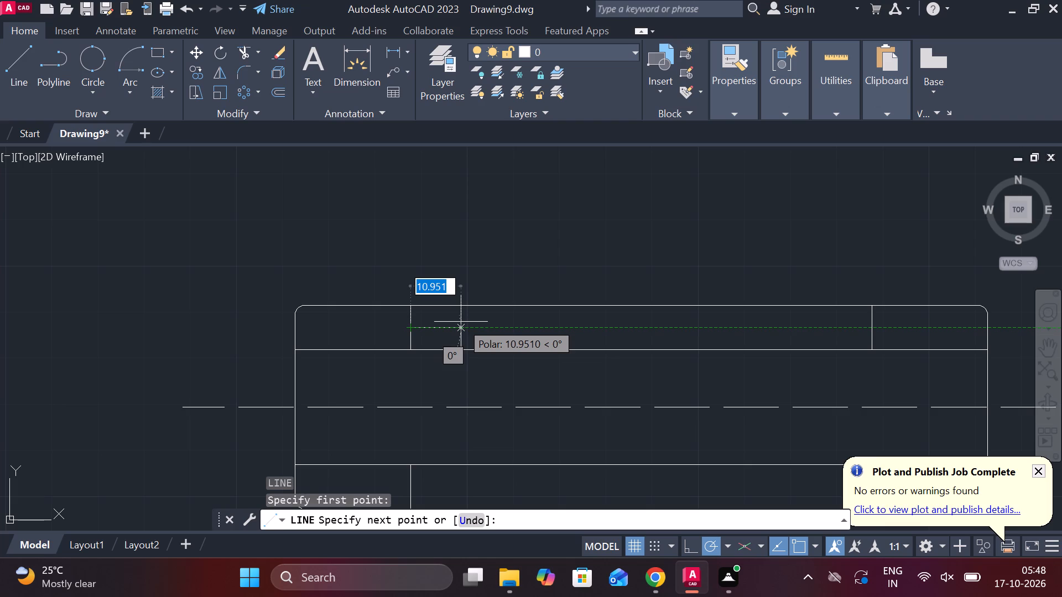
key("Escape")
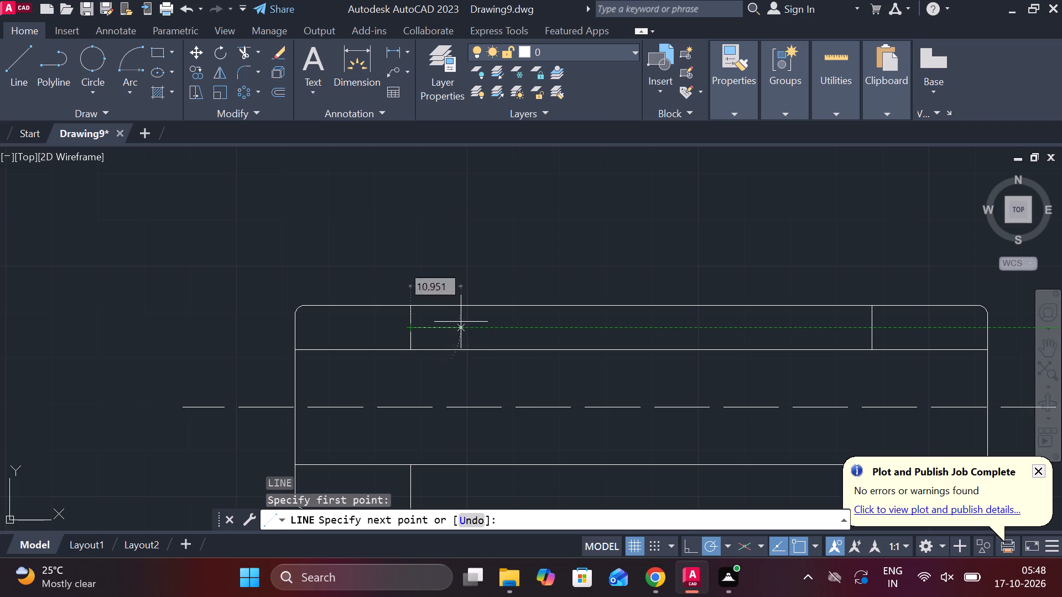
Draw a closed cotter profile beside the sleeve: 28 top edge, 65 vertical right edge, 25 bottom edge and slanted left edge.
scroll(453, 322, "down", 1)
scroll(551, 224, "down", 2)
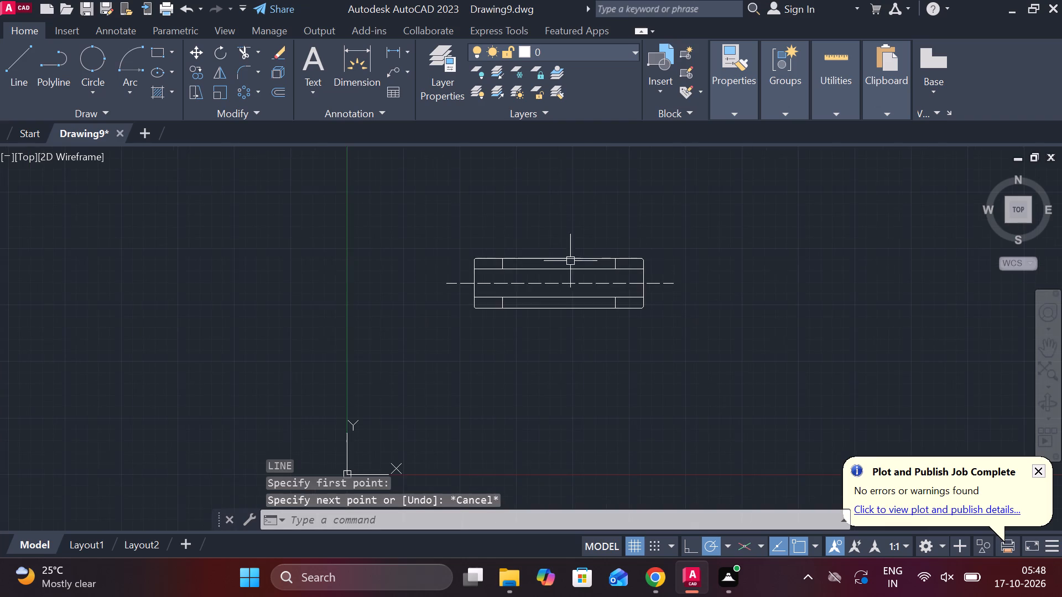
middle_click_drag(690, 279, 530, 301)
scroll(530, 301, "down", 1)
key("l")
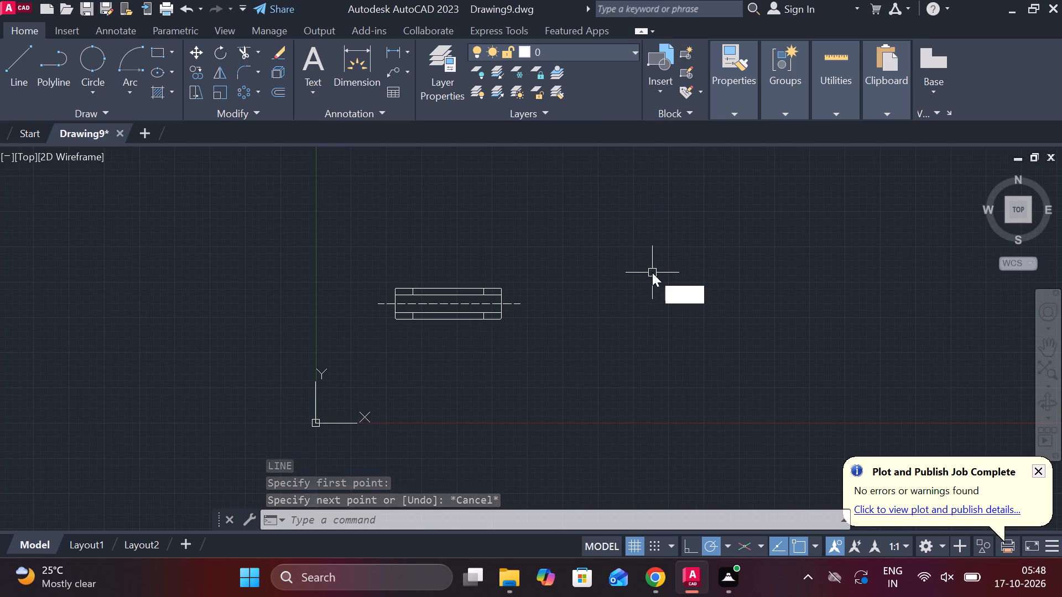
key("Return")
left_click(590, 251)
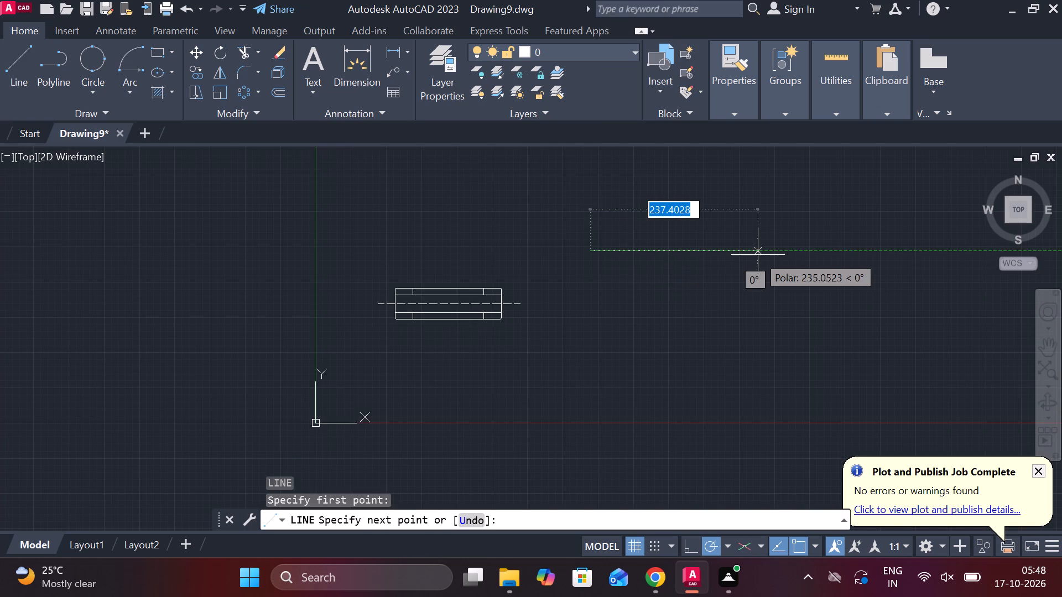
key("2")
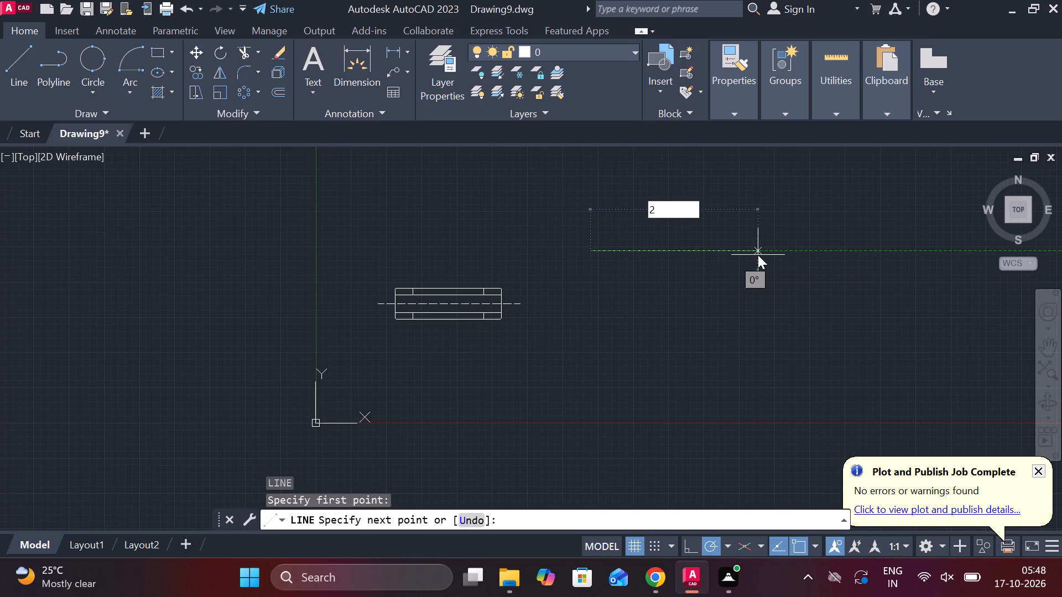
key("8")
key("Return")
scroll(678, 247, "up", 3)
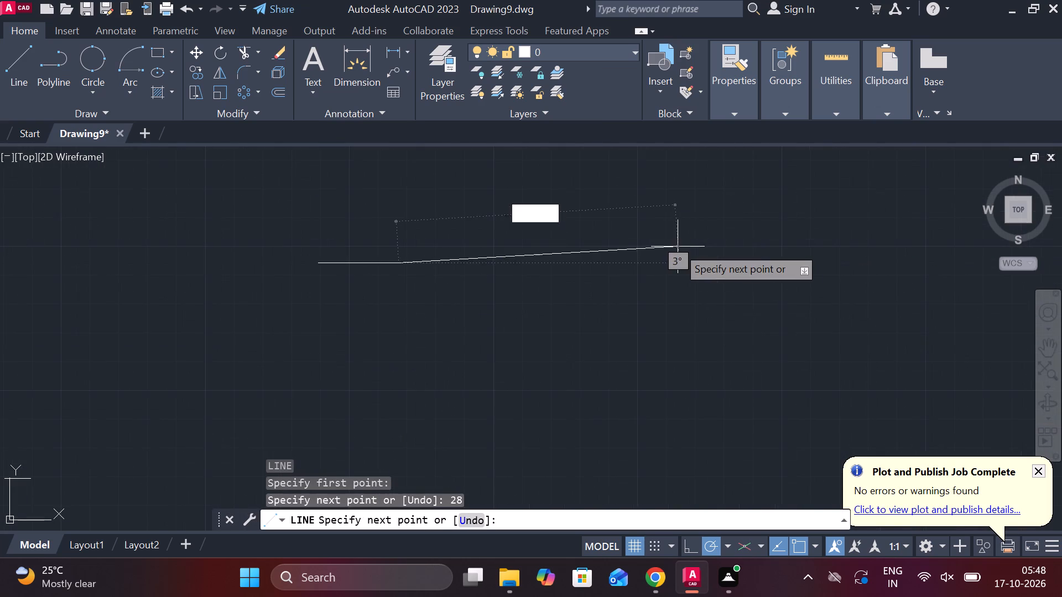
middle_click_drag(631, 266, 694, 254)
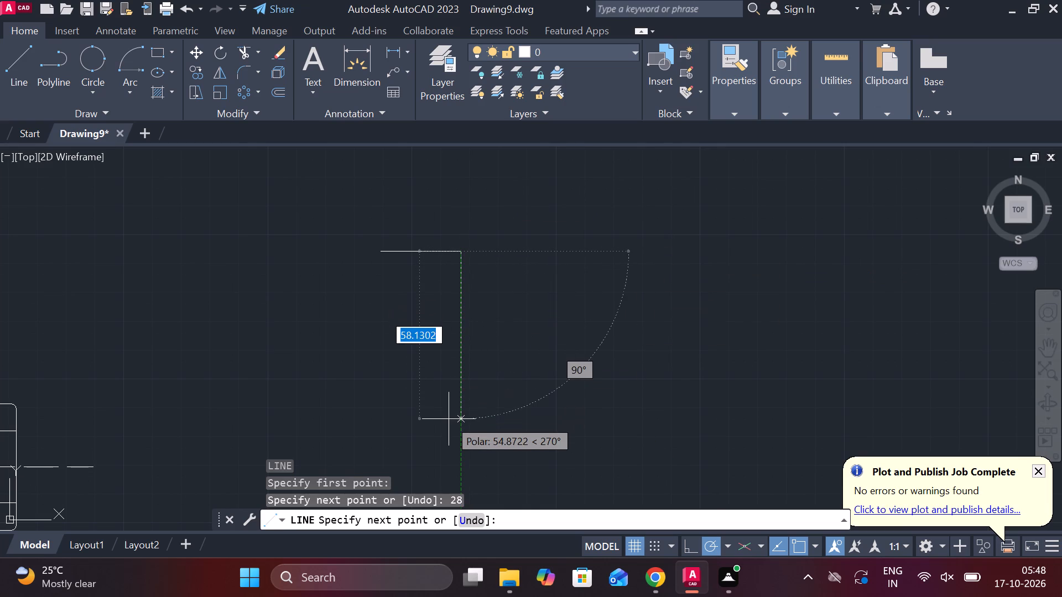
type("65")
key("space")
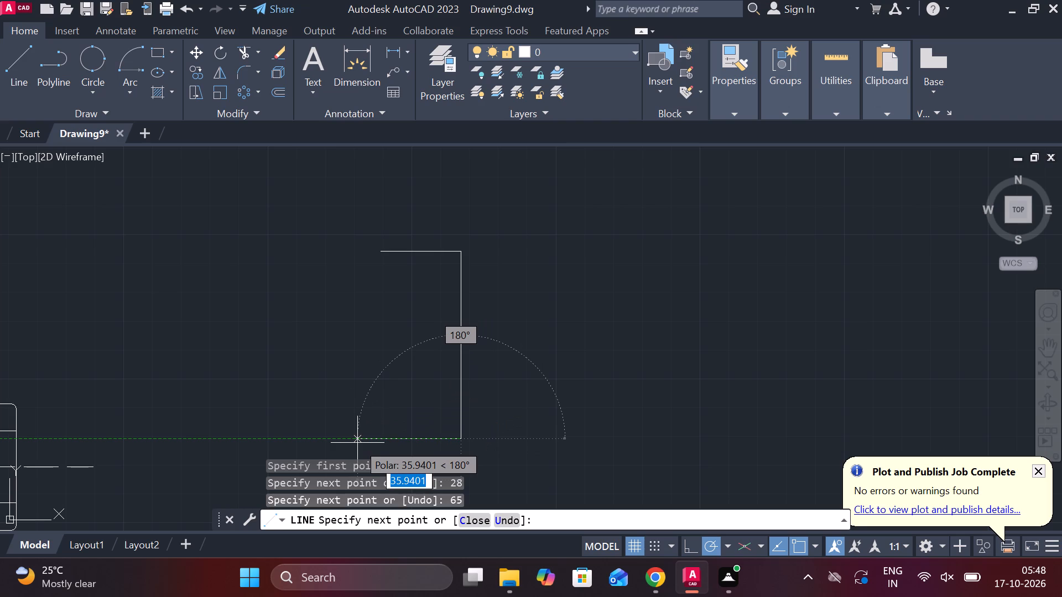
type("25")
key("space")
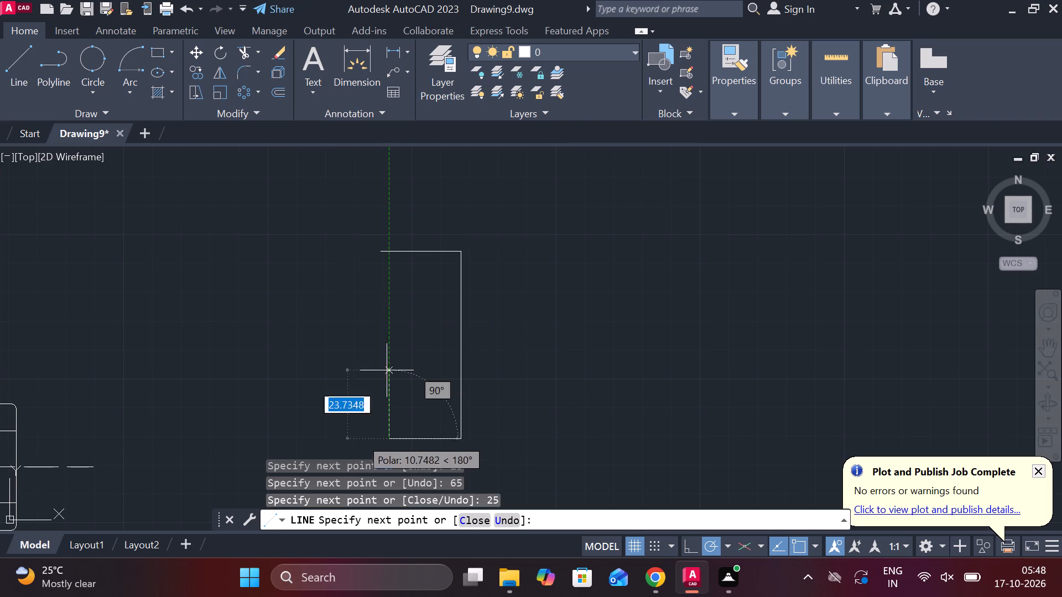
scroll(382, 249, "up", 2)
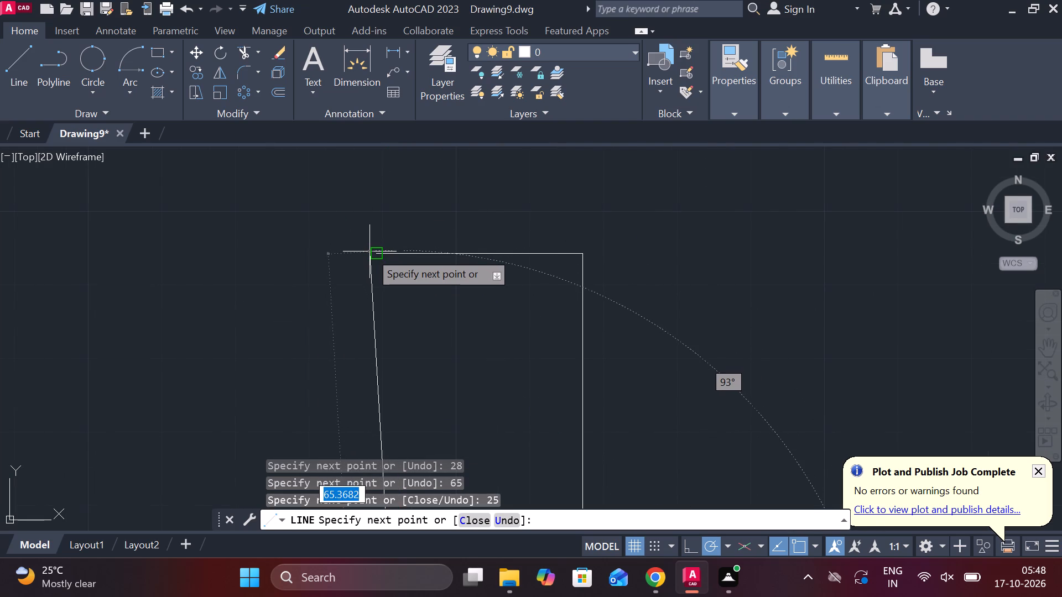
left_click(373, 253)
key("Escape")
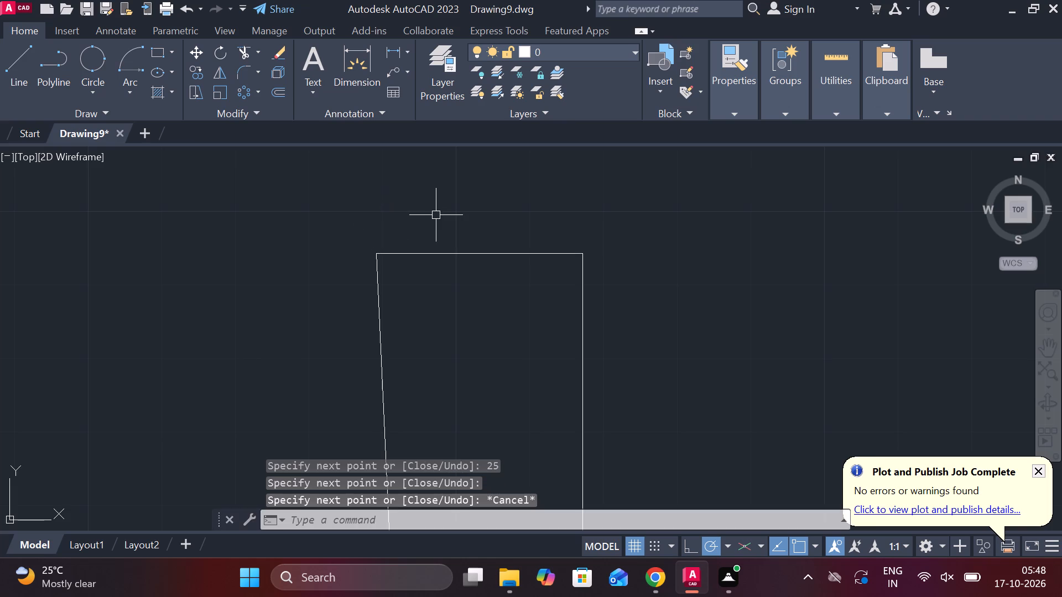
Move the cotter profile by its right edge's midpoint onto the sleeve's centre line, in line with the right-hand wall lines.
scroll(436, 215, "down", 3)
left_click(367, 206)
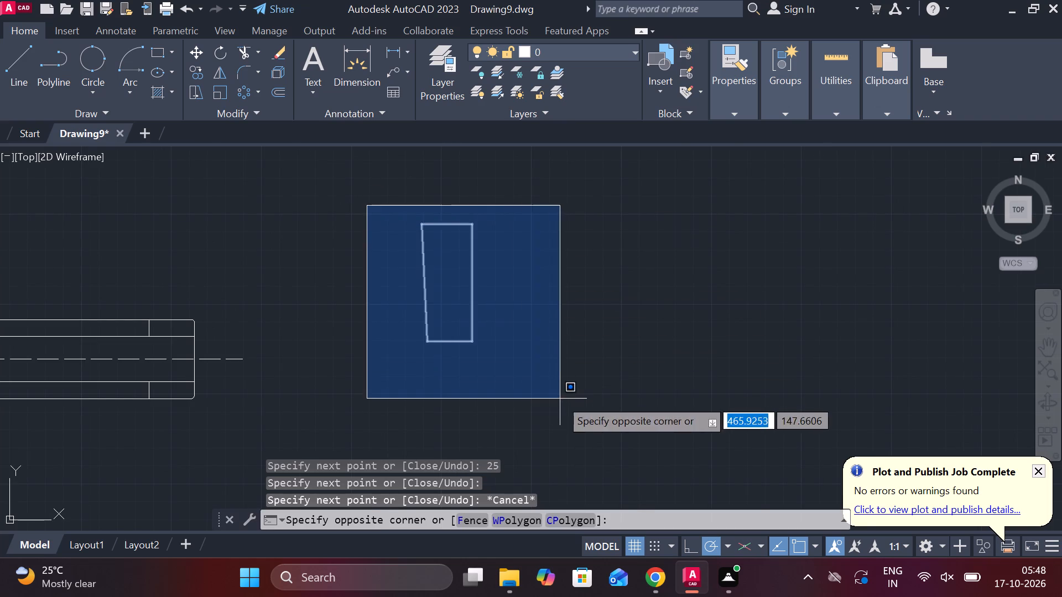
left_click(560, 399)
key("m")
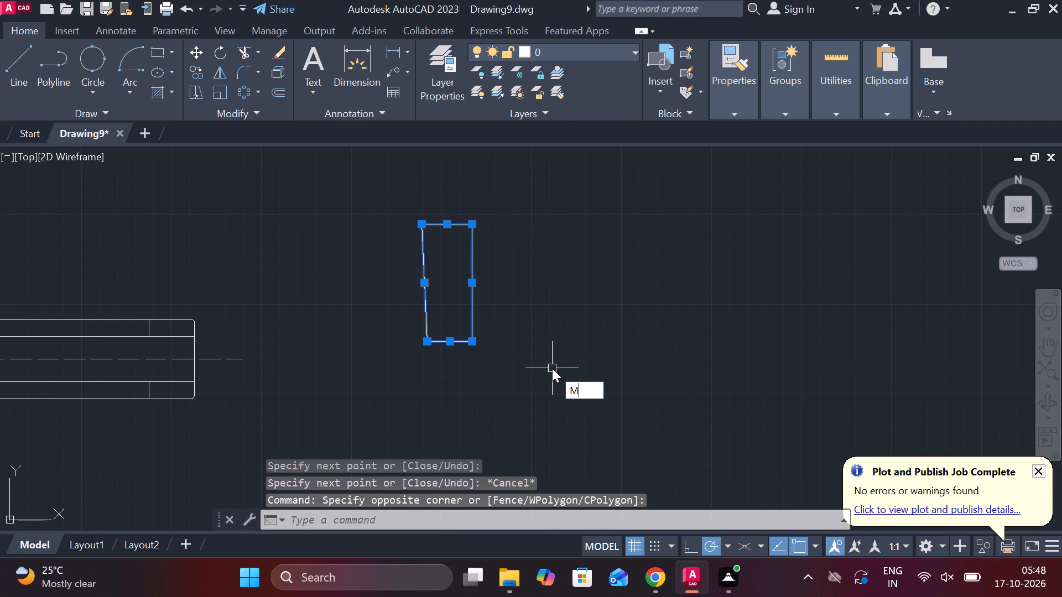
key("Return")
left_click(476, 280)
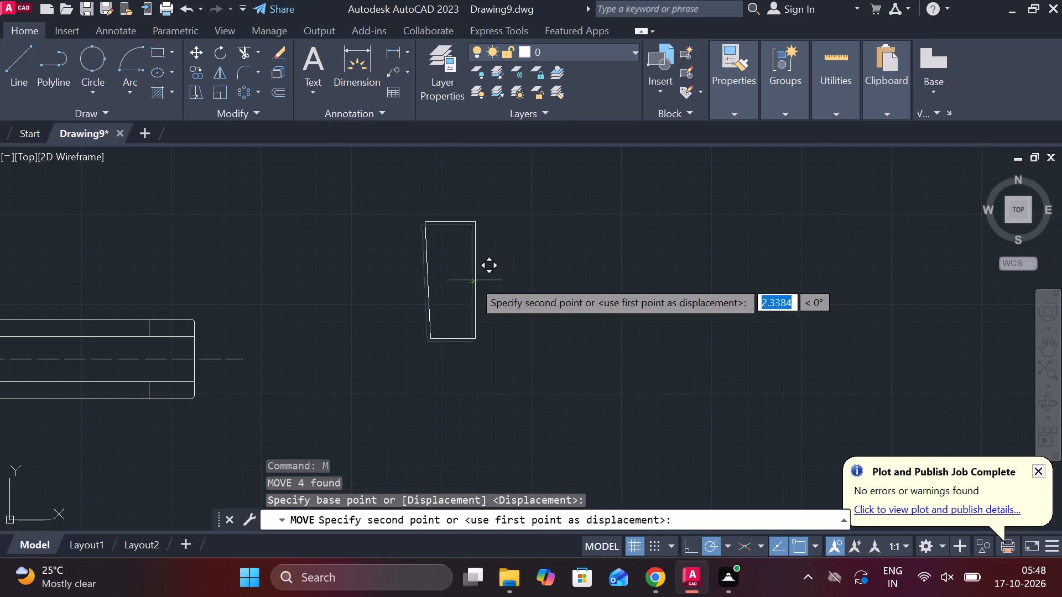
scroll(463, 281, "down", 1)
middle_click_drag(425, 294, 489, 277)
scroll(273, 306, "up", 3)
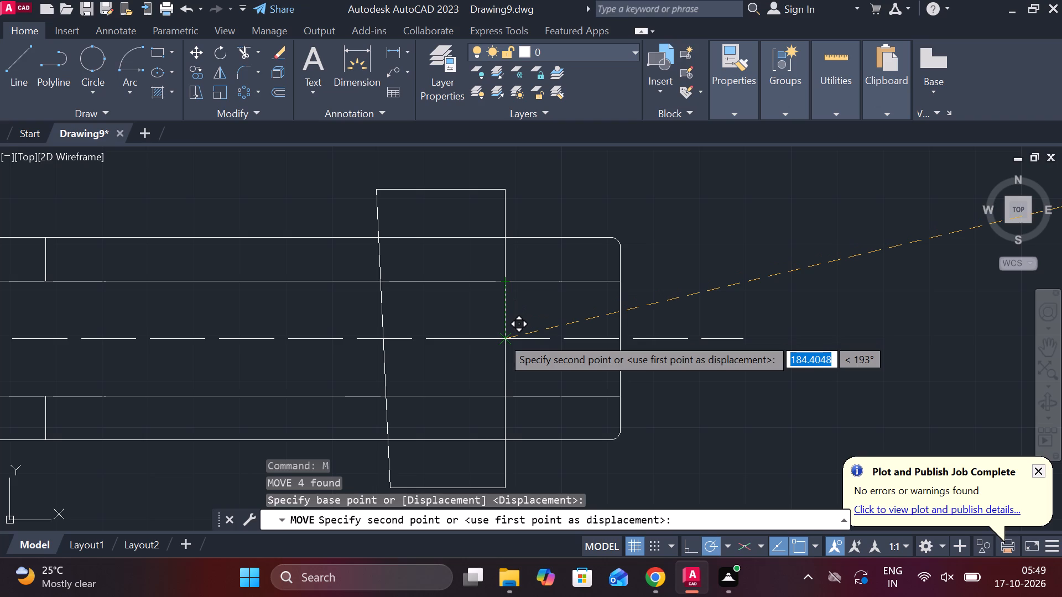
left_click(502, 337)
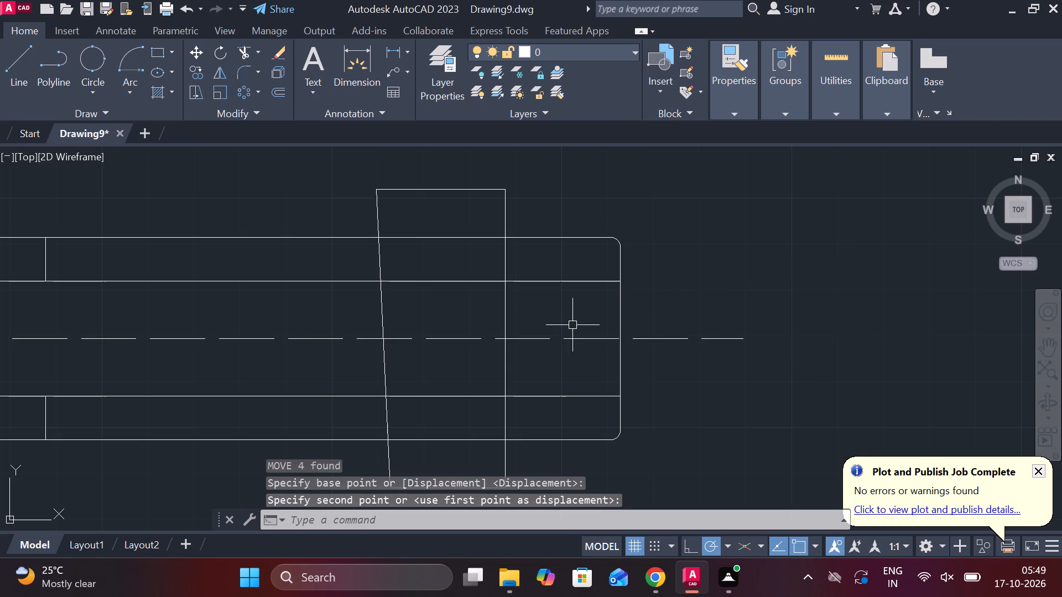
Draw a line segment 2 long, leftward along the sleeve's top edge from its crossing with the cotter's slanted edge.
scroll(577, 324, "down", 2)
scroll(438, 392, "up", 1)
middle_click_drag(444, 394, 478, 392)
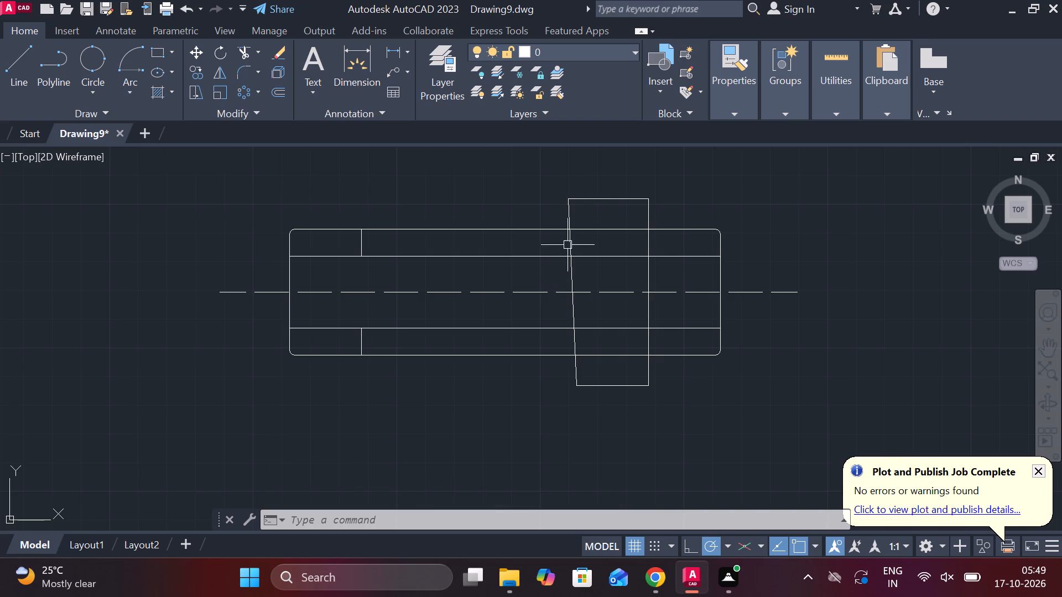
scroll(544, 216, "up", 2)
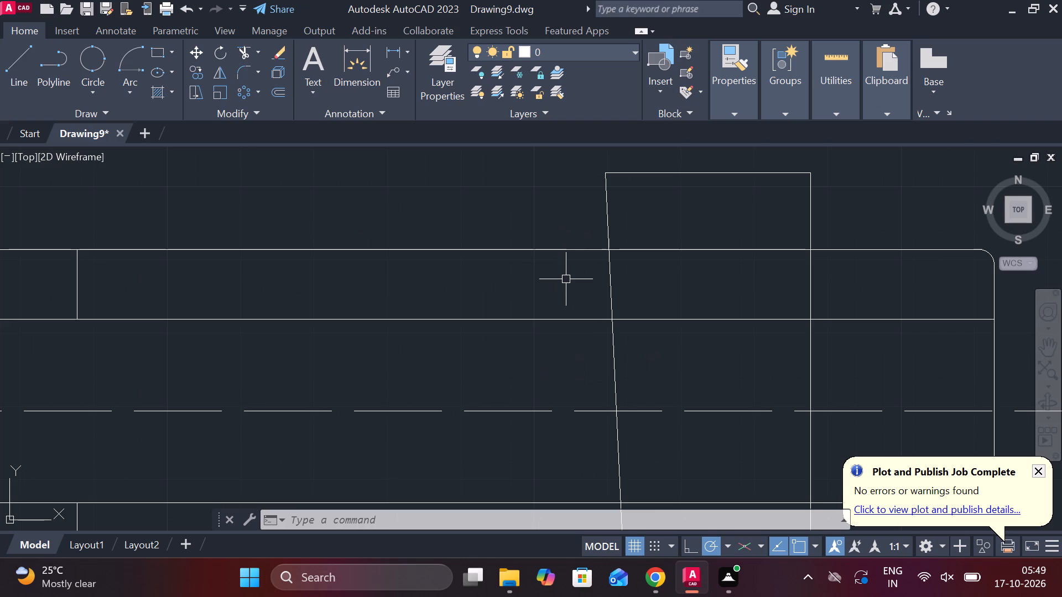
key("l")
key("Return")
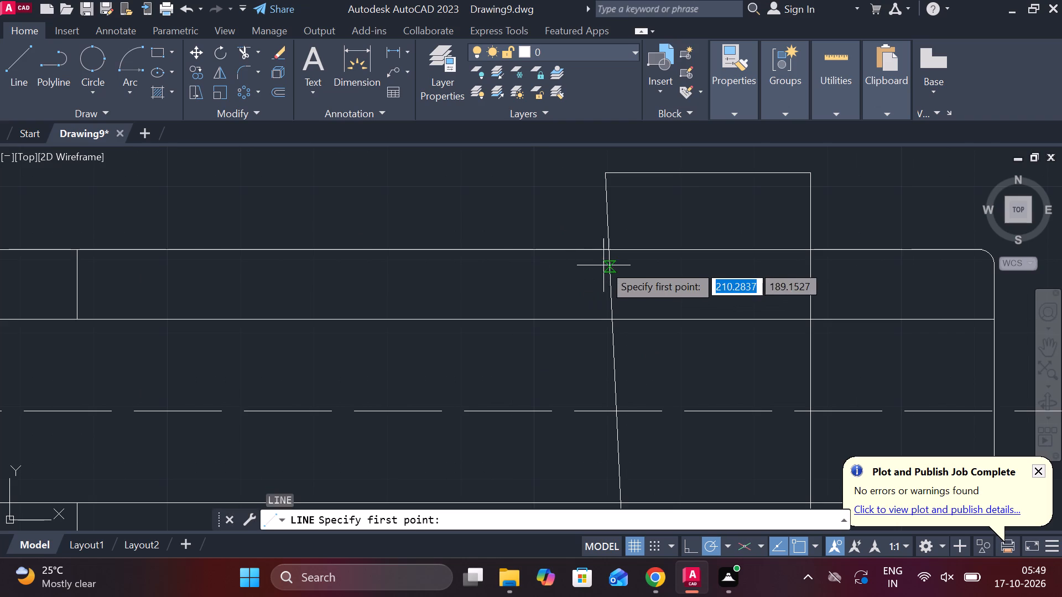
left_click(603, 251)
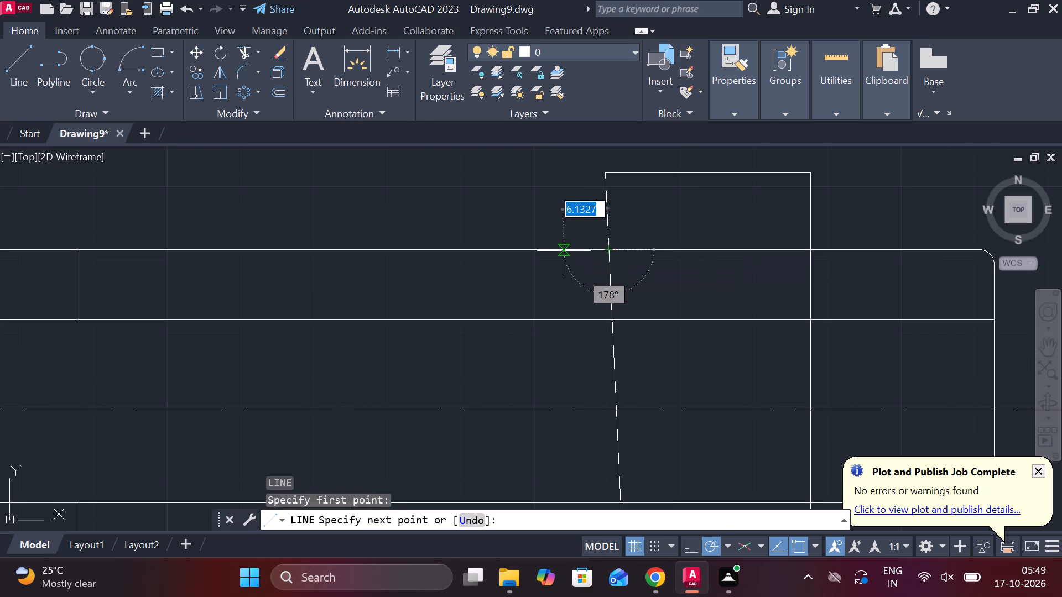
key("1")
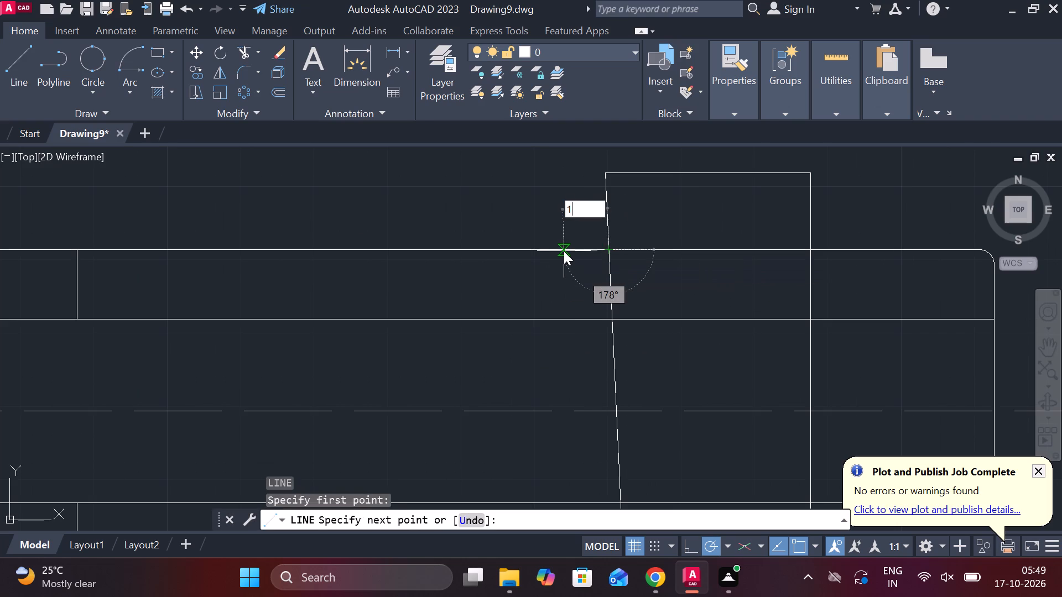
key("space")
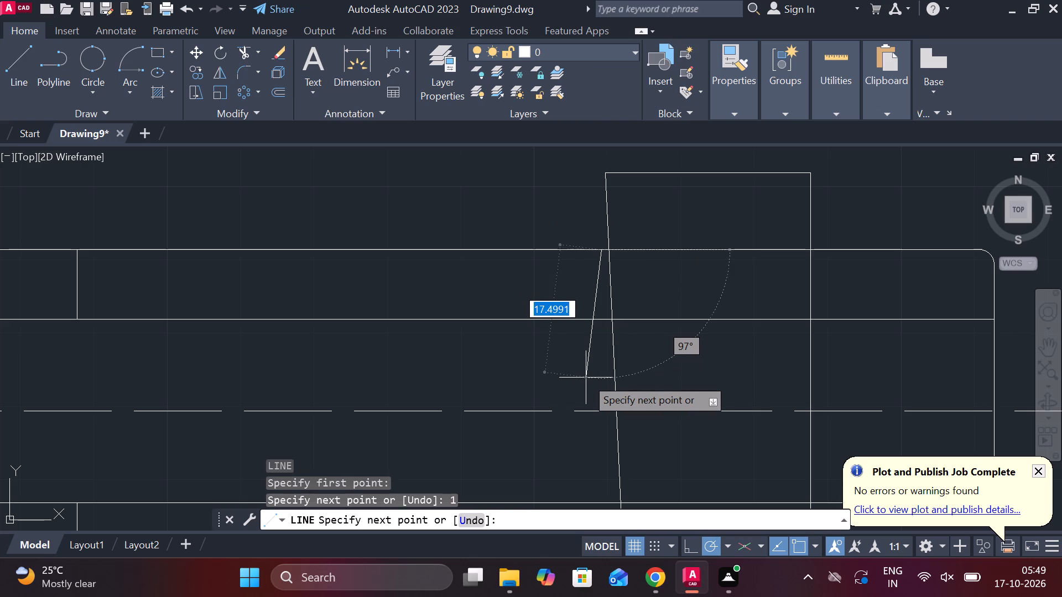
key("ctrl+z")
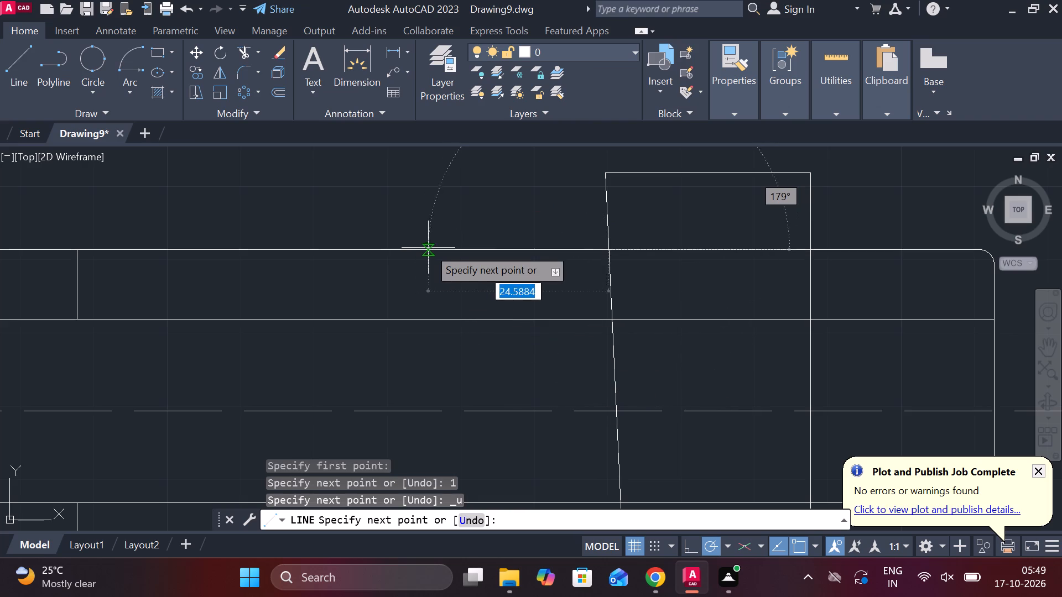
scroll(442, 254, "down", 1)
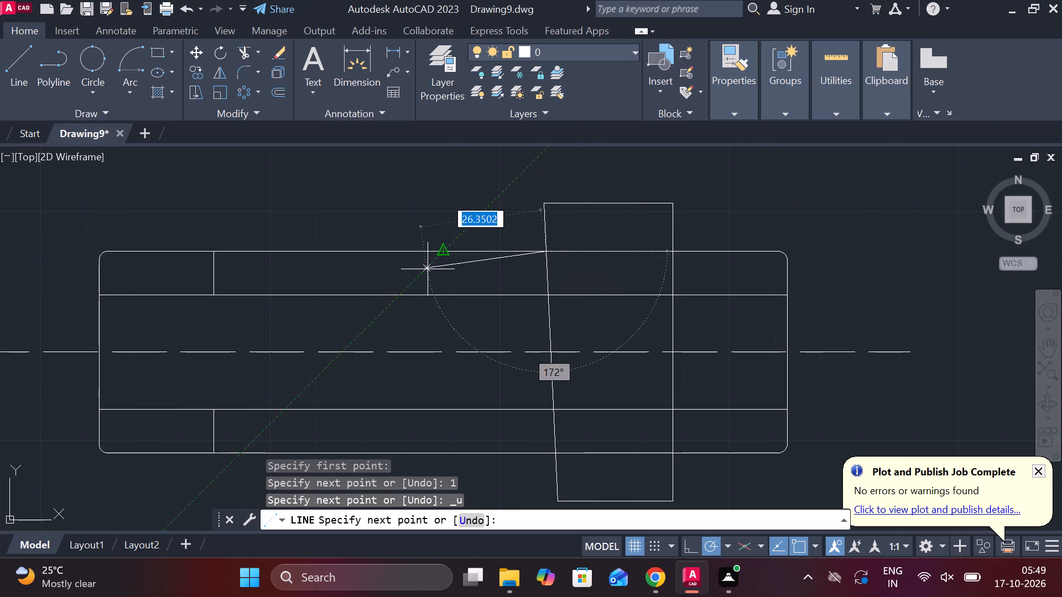
scroll(428, 269, "down", 3)
middle_click_drag(417, 270, 621, 285)
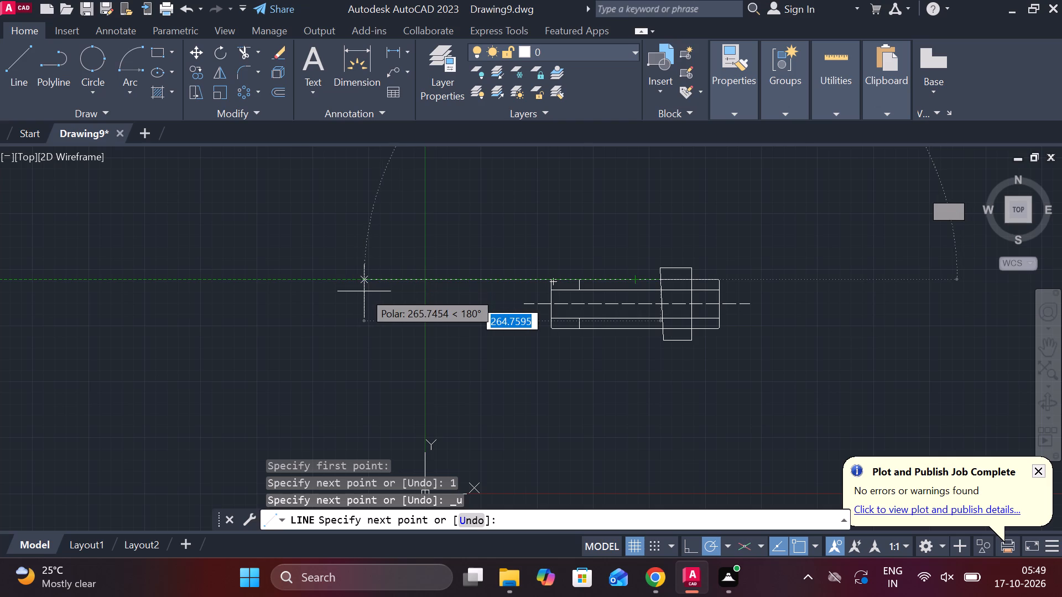
type("2V")
key("BackSpace")
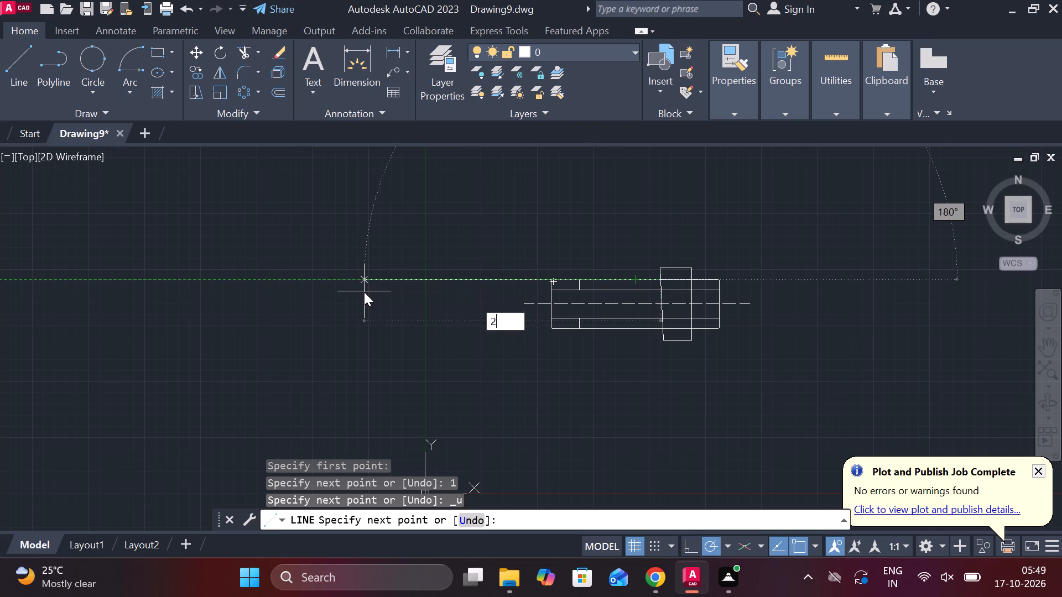
key("space")
Continue the line vertically down about 60.6 from the segment's end, past the sleeve's bottom edge.
scroll(581, 355, "up", 3)
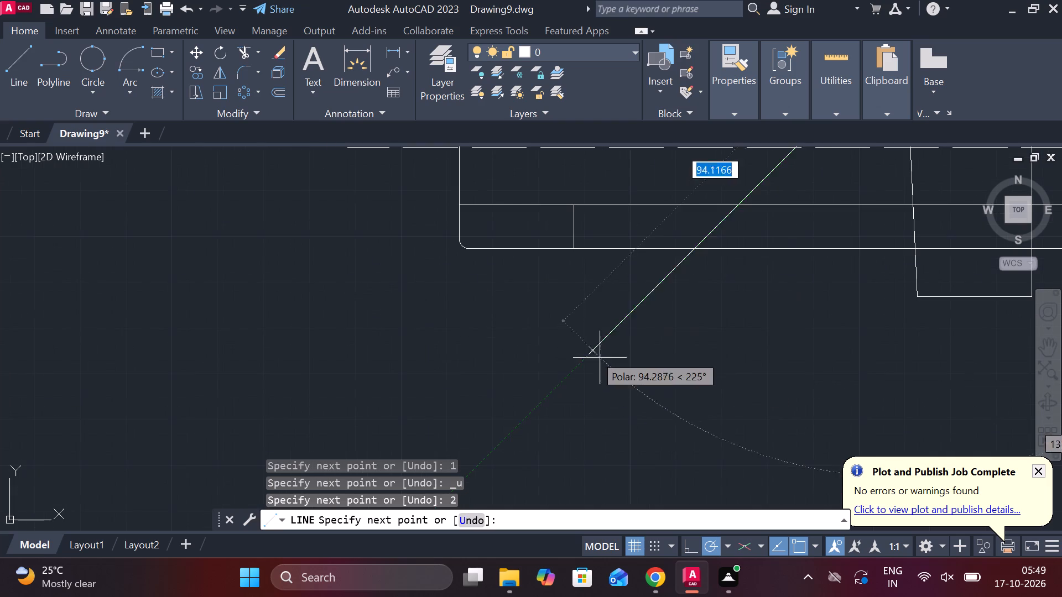
middle_click_drag(755, 344, 694, 596)
middle_click_drag(736, 454, 592, 310)
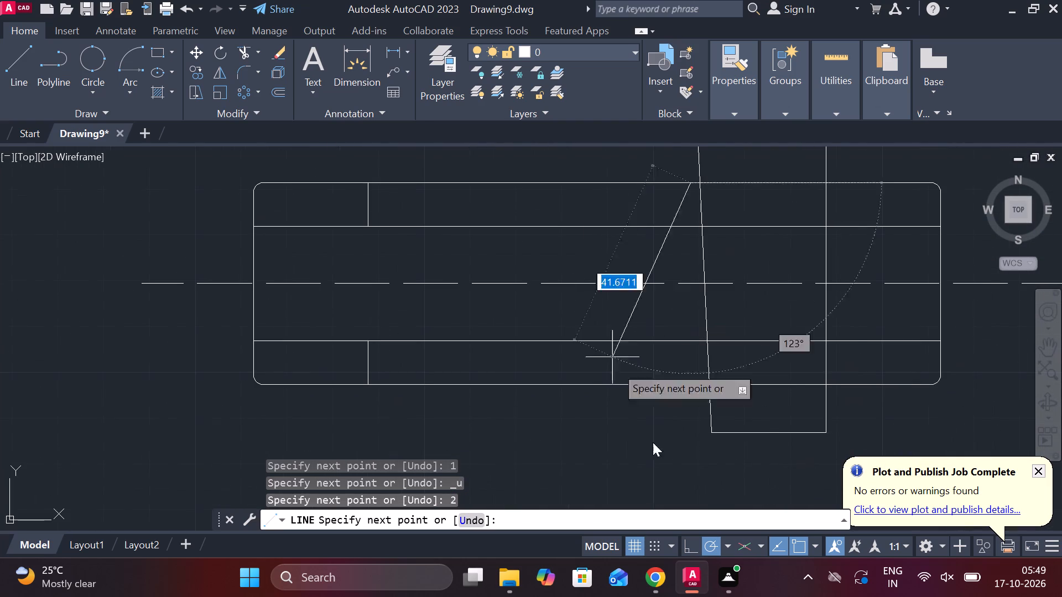
left_click(687, 460)
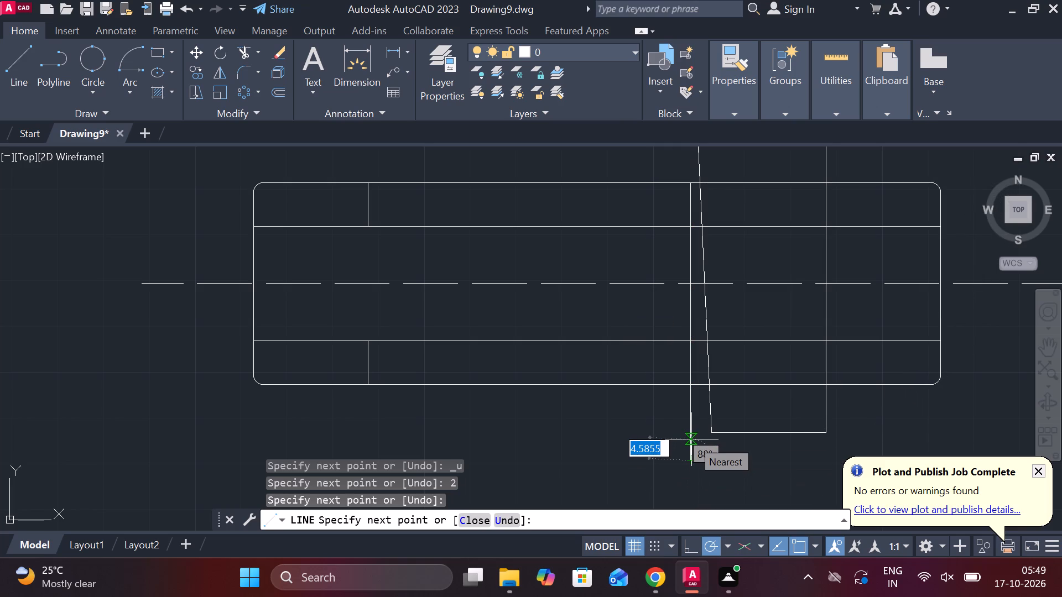
key("Escape")
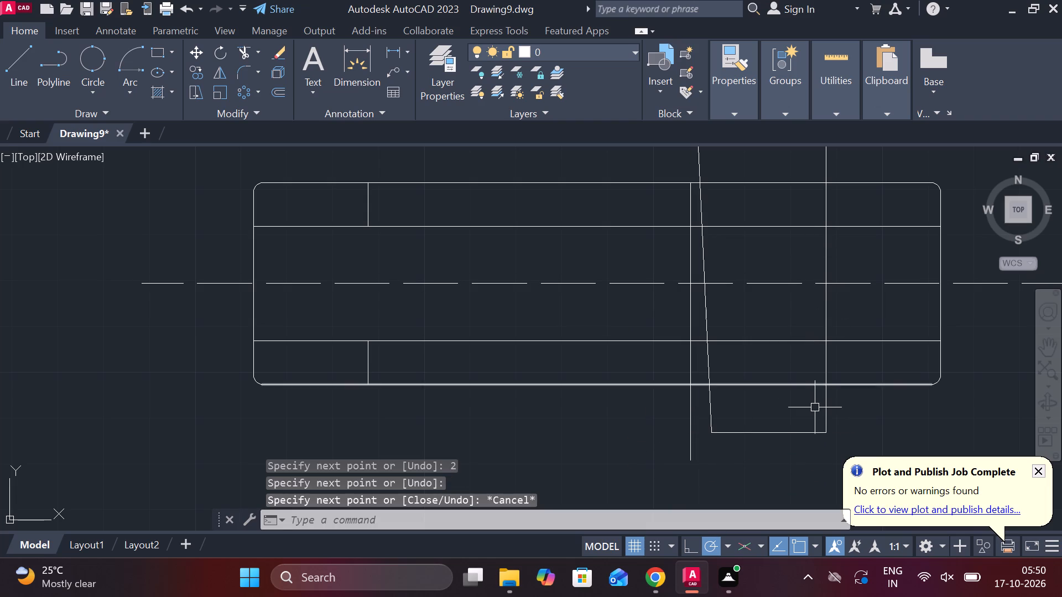
Join the cotter's four edges into a single polyline.
left_click(827, 422)
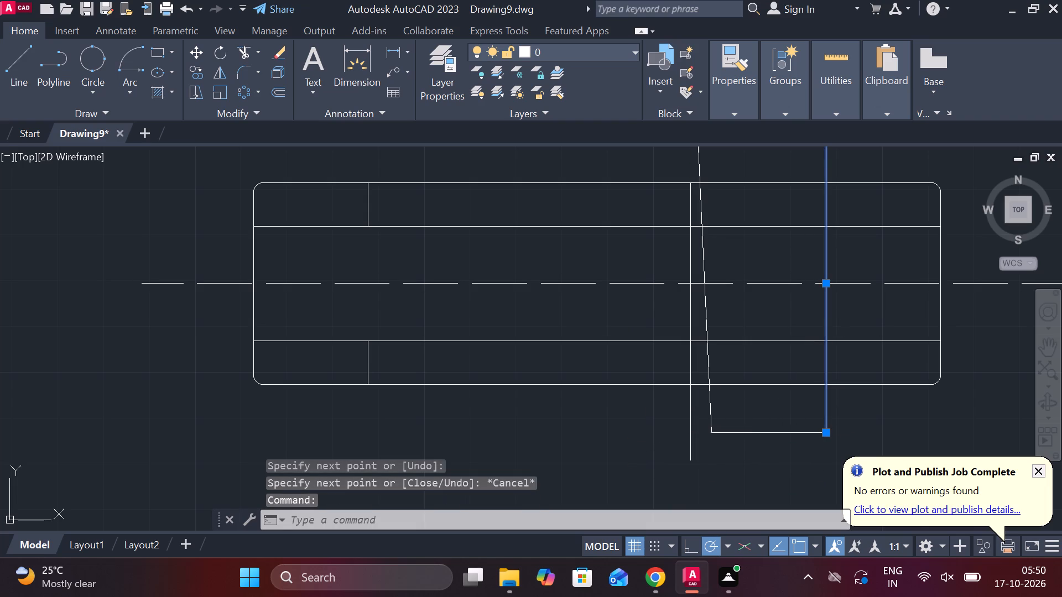
left_click(781, 434)
left_click(709, 406)
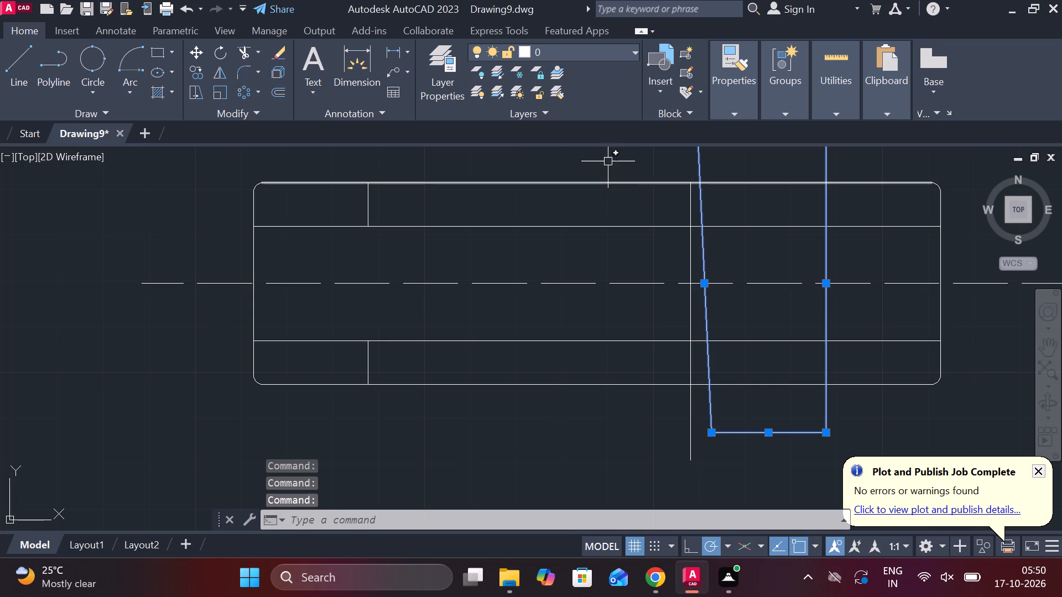
middle_click_drag(607, 160, 548, 273)
left_click(686, 246)
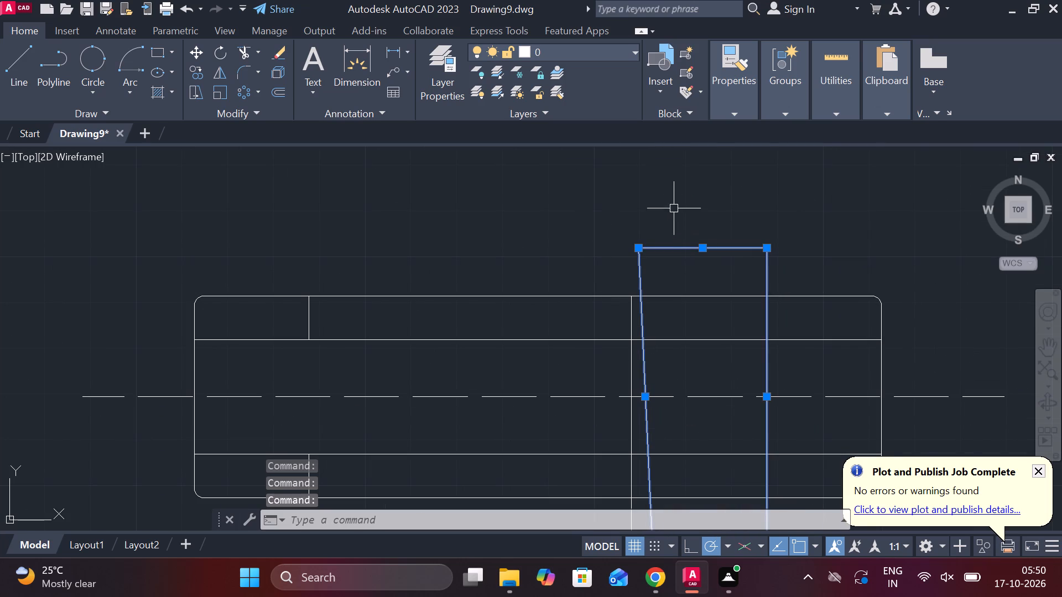
key("j")
key("Return")
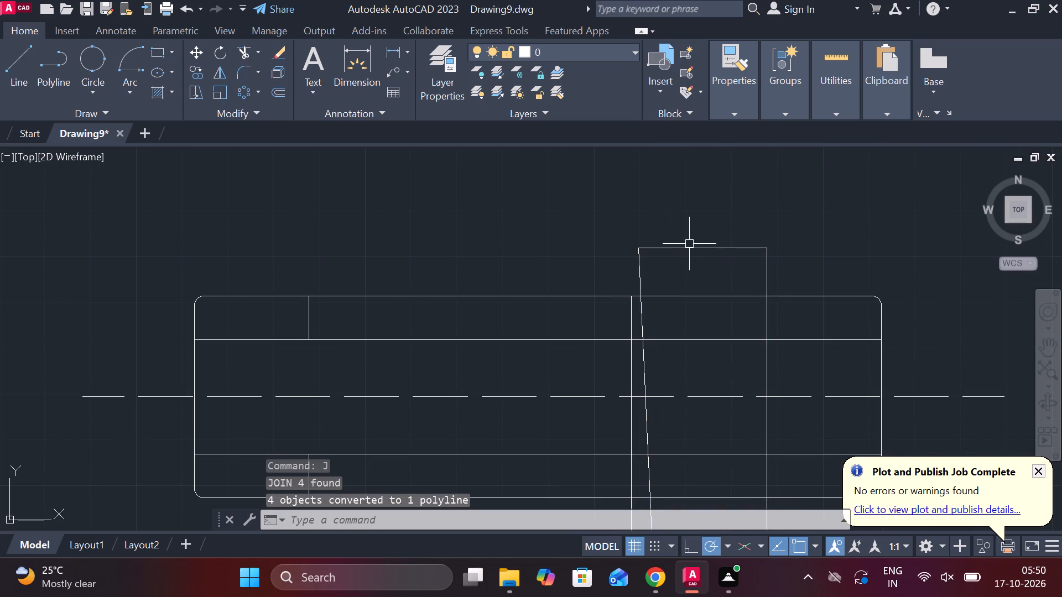
Move the cotter polyline by its top edge's midpoint about 136 to the right, clear of the sleeve.
left_click(689, 245)
key("m")
key("Return")
key("backslash")
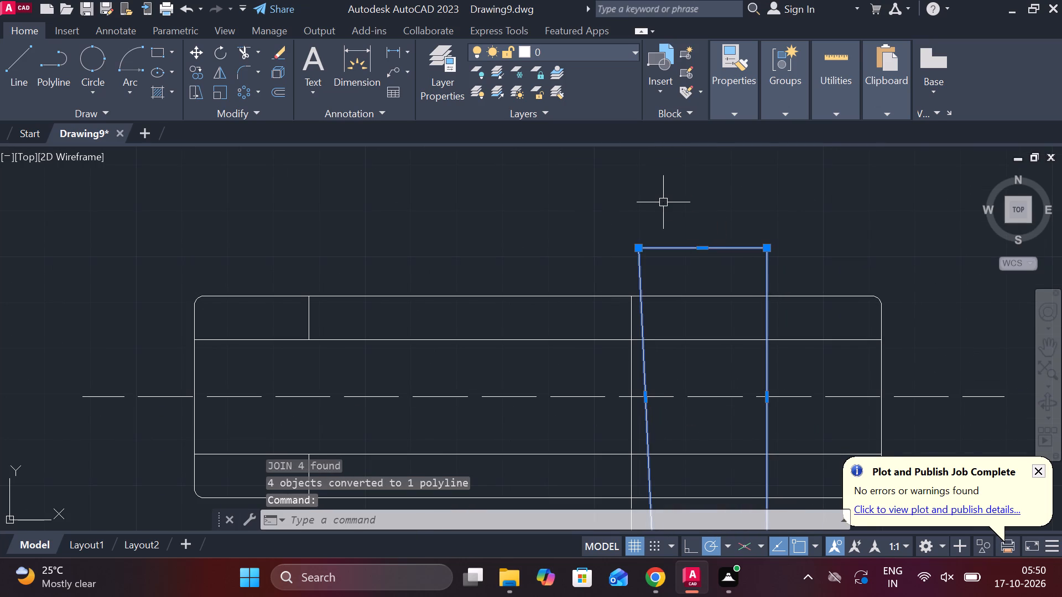
key("BackSpace")
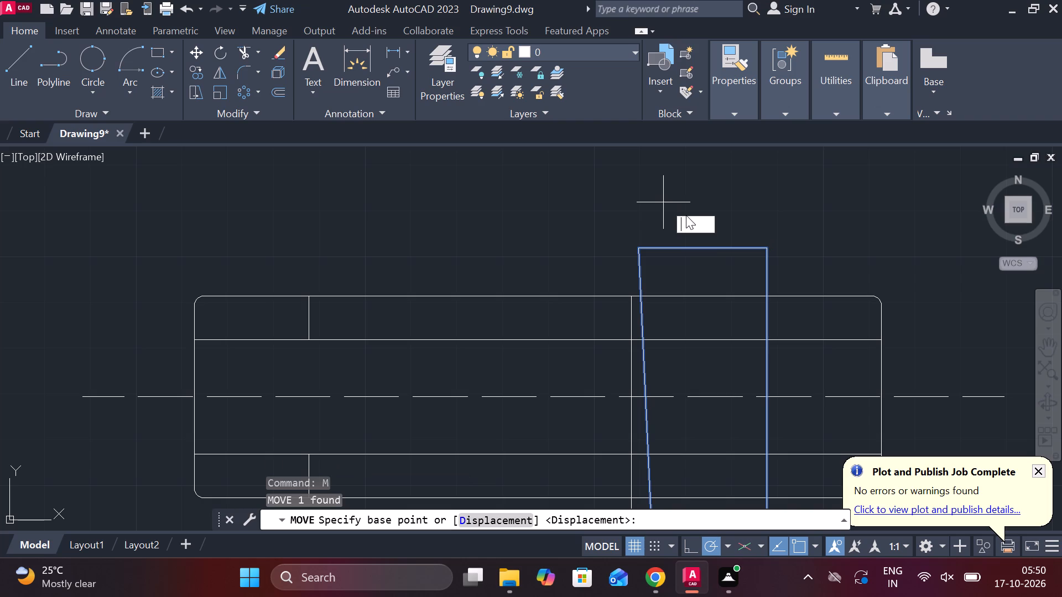
key("m")
key("Return")
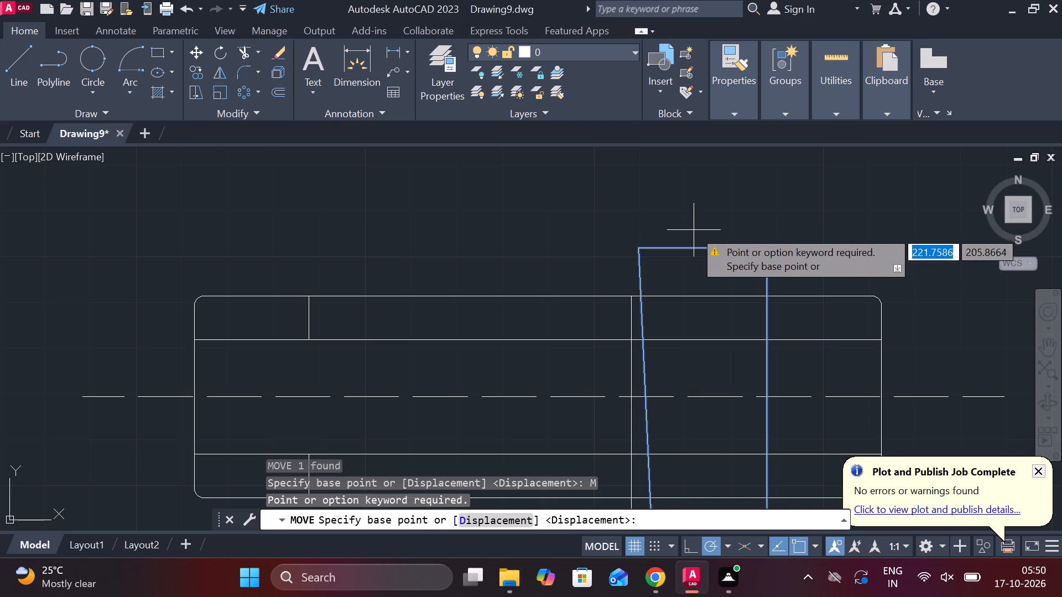
left_click(700, 244)
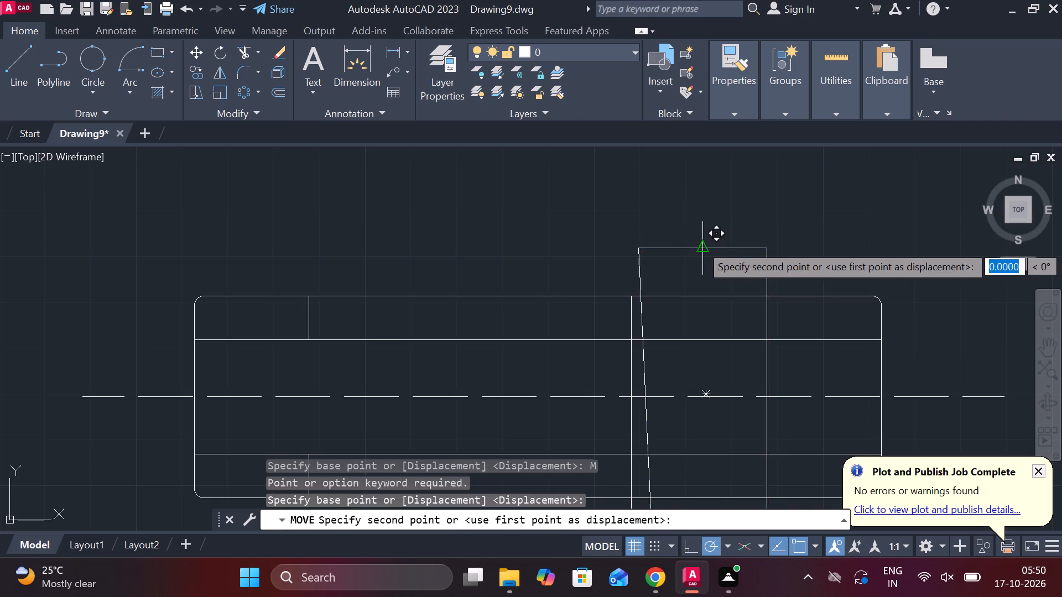
scroll(587, 226, "down", 3)
scroll(721, 228, "up", 2)
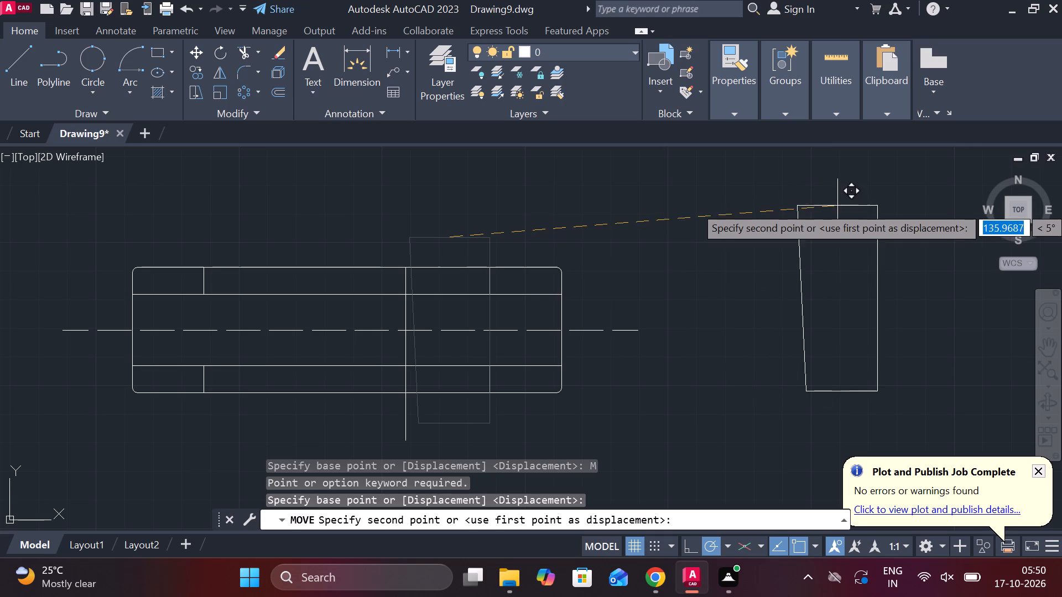
left_click(837, 206)
middle_click_drag(722, 243, 876, 231)
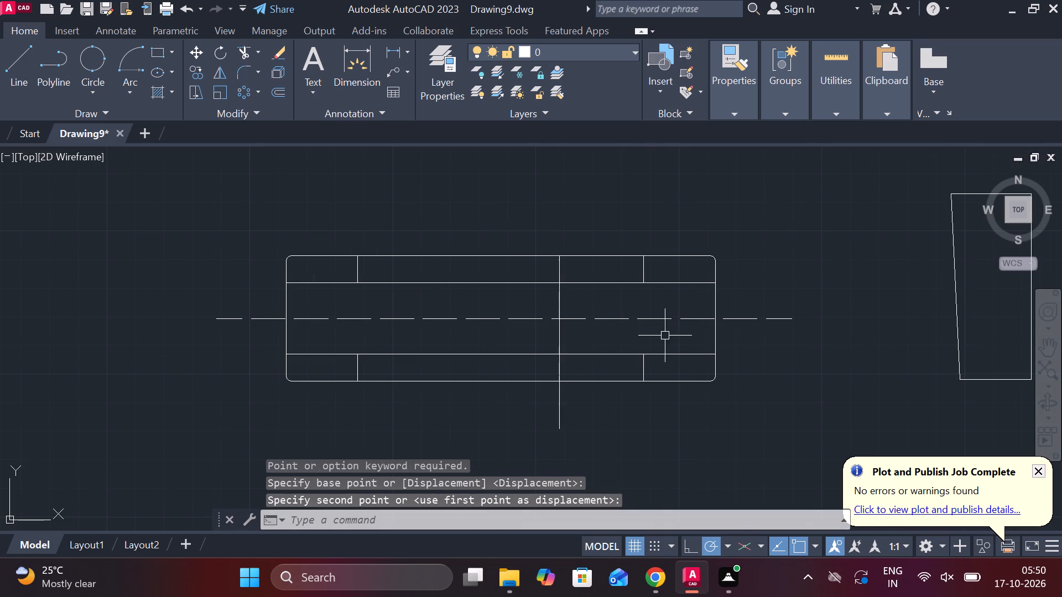
key("Escape")
Trim the new vertical line below the sleeve and between the bore lines, keeping only its portions within the two walls.
scroll(559, 399, "up", 1)
type("TR")
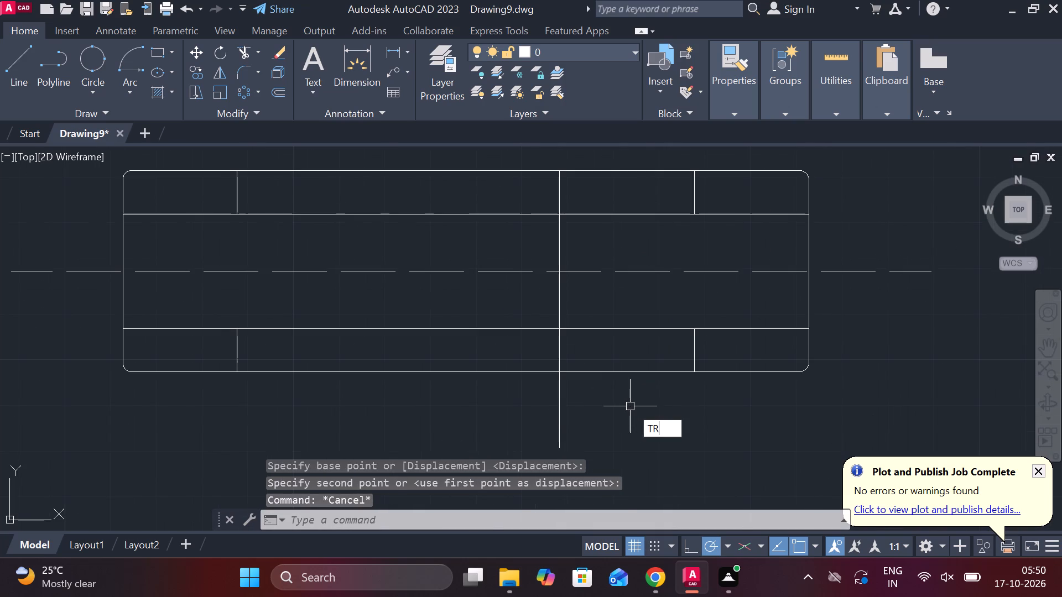
key("space")
left_click(563, 443)
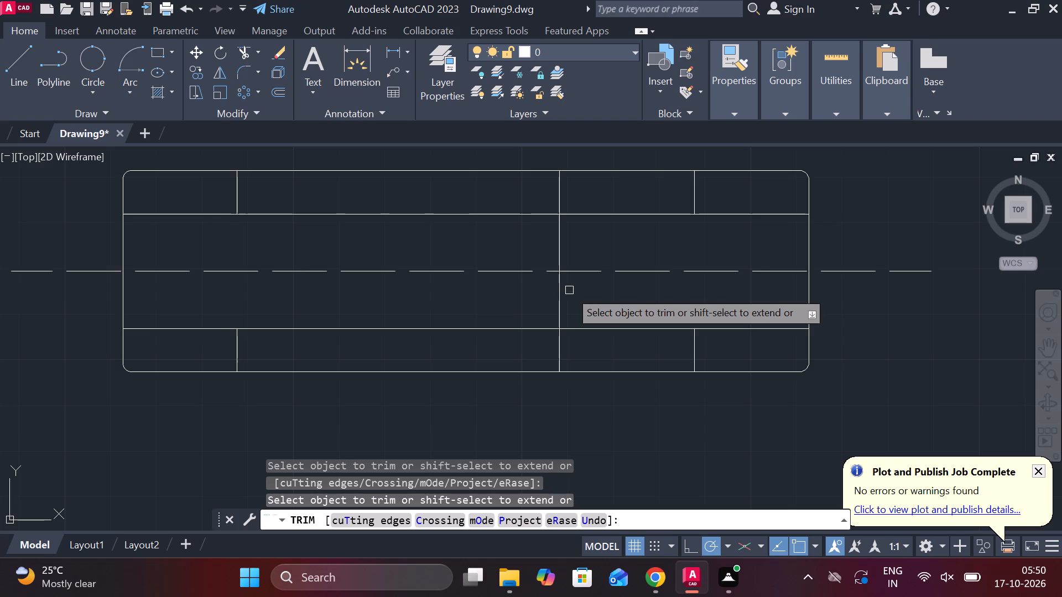
left_click(558, 298)
left_click(561, 230)
key("Escape")
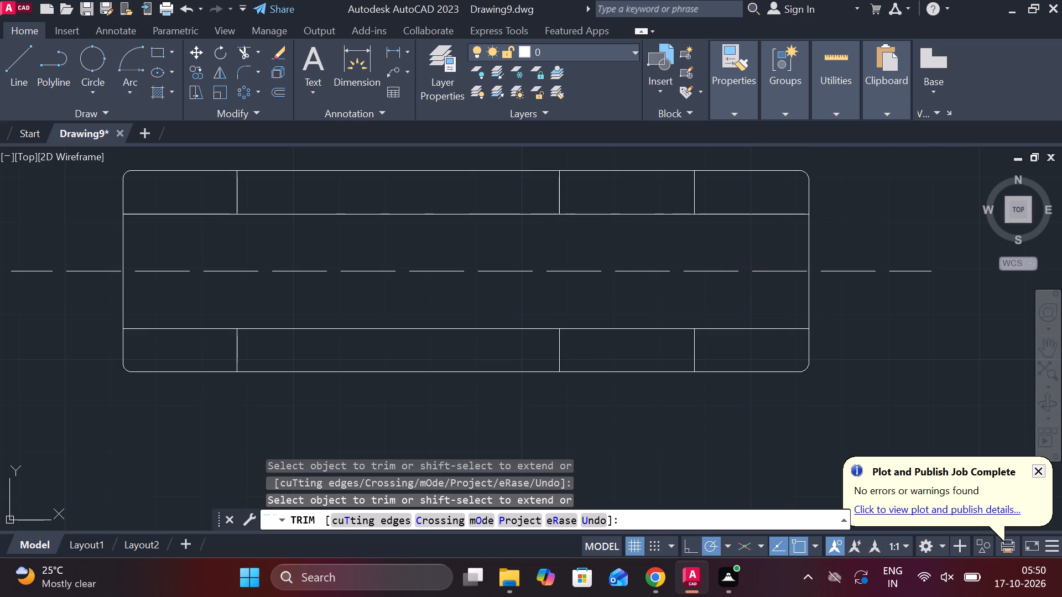
Mirror the two new wall segments about the vertical line through the sleeve's bottom edge midpoint, keeping the source objects.
left_click(560, 195)
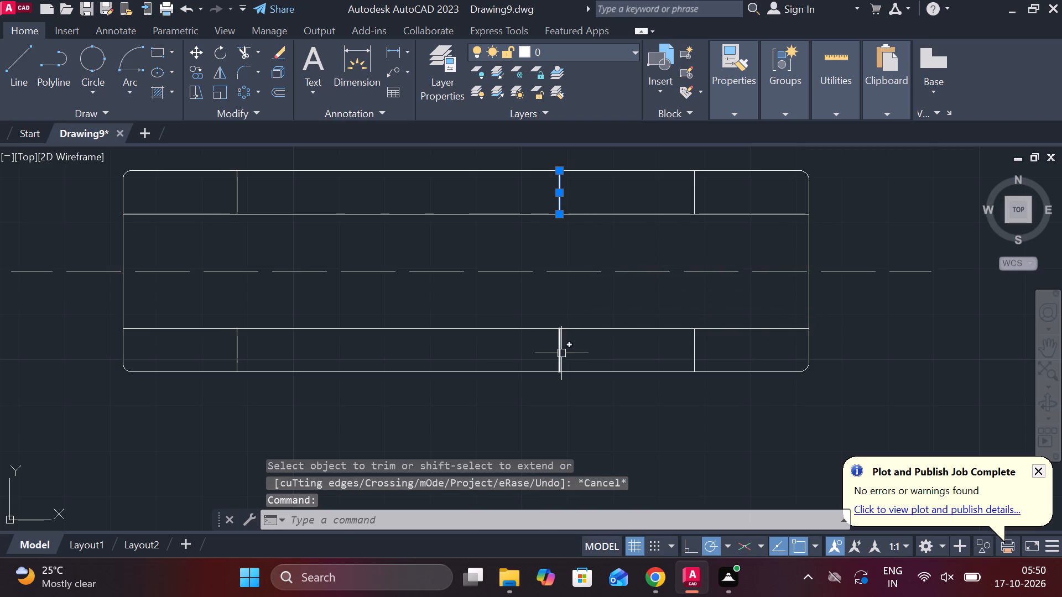
left_click(561, 353)
type("MI")
key("Return")
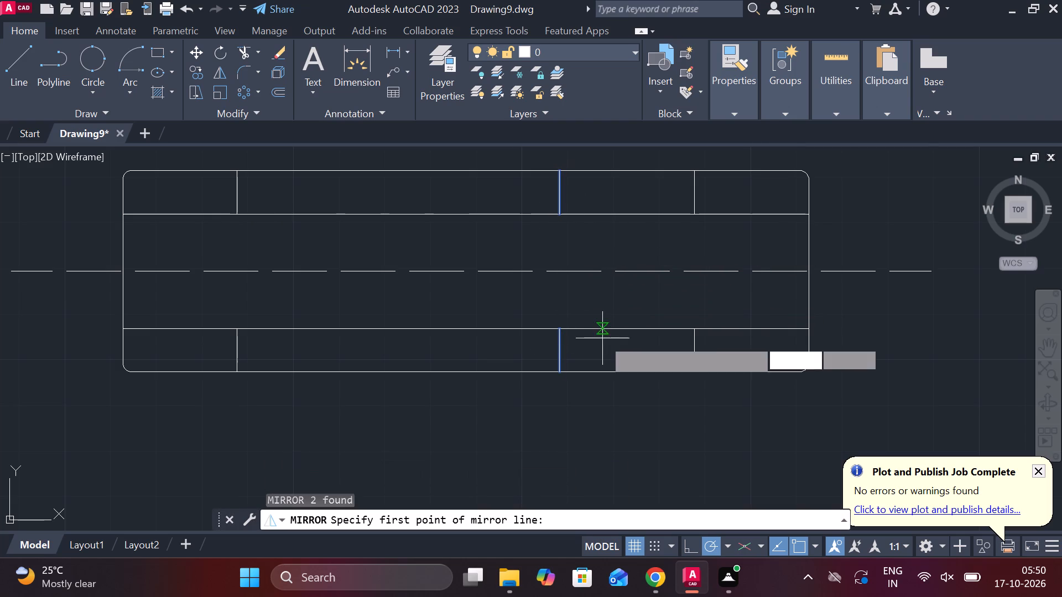
scroll(487, 331, "down", 1)
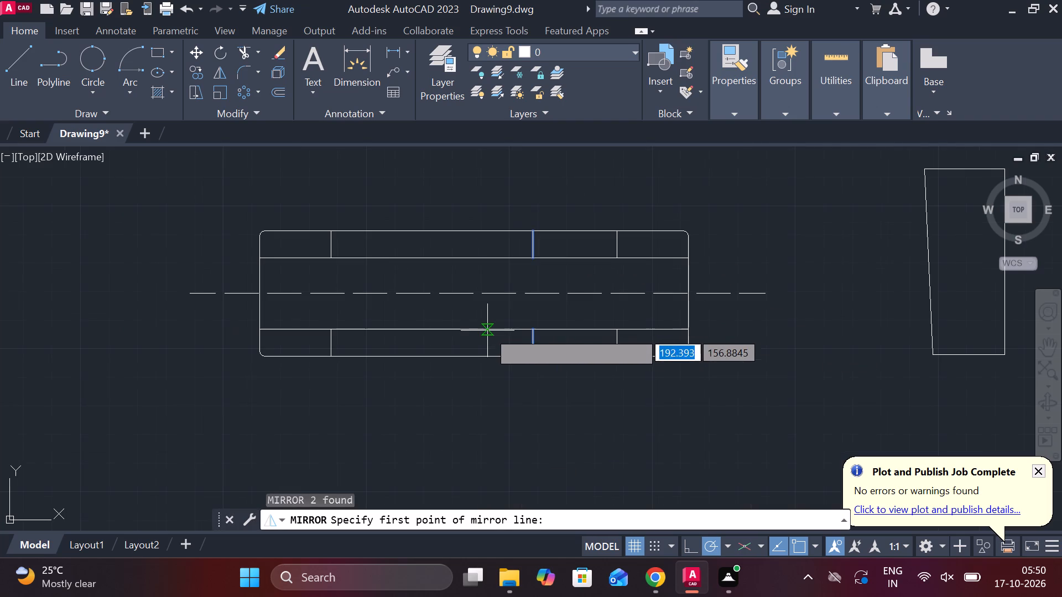
left_click(473, 358)
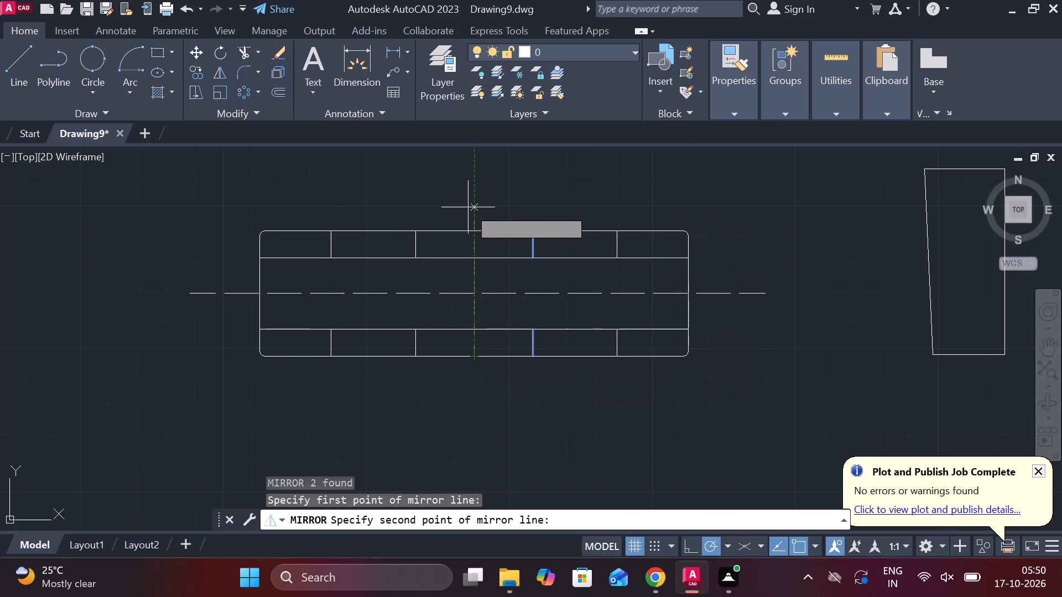
left_click(468, 207)
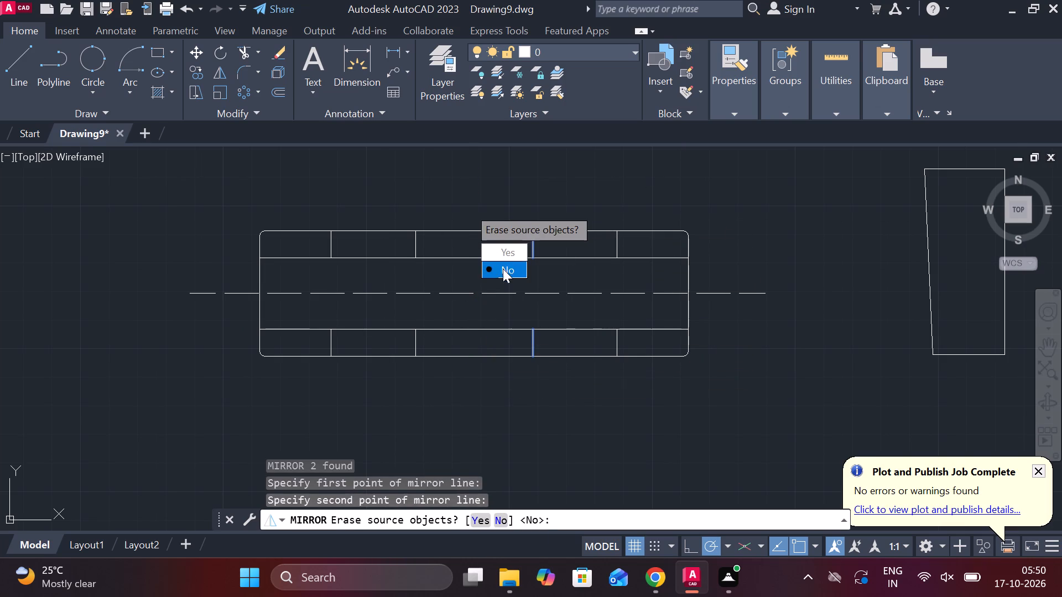
left_click_drag(503, 269, 468, 207)
scroll(410, 183, "up", 1)
scroll(410, 183, "down", 2)
scroll(415, 193, "up", 1)
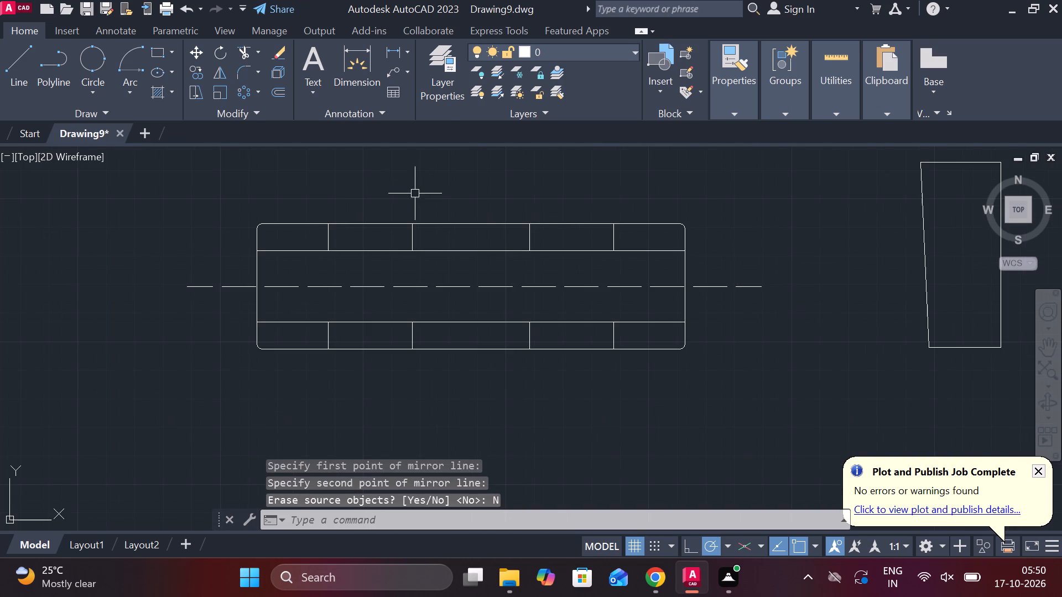
key("Escape")
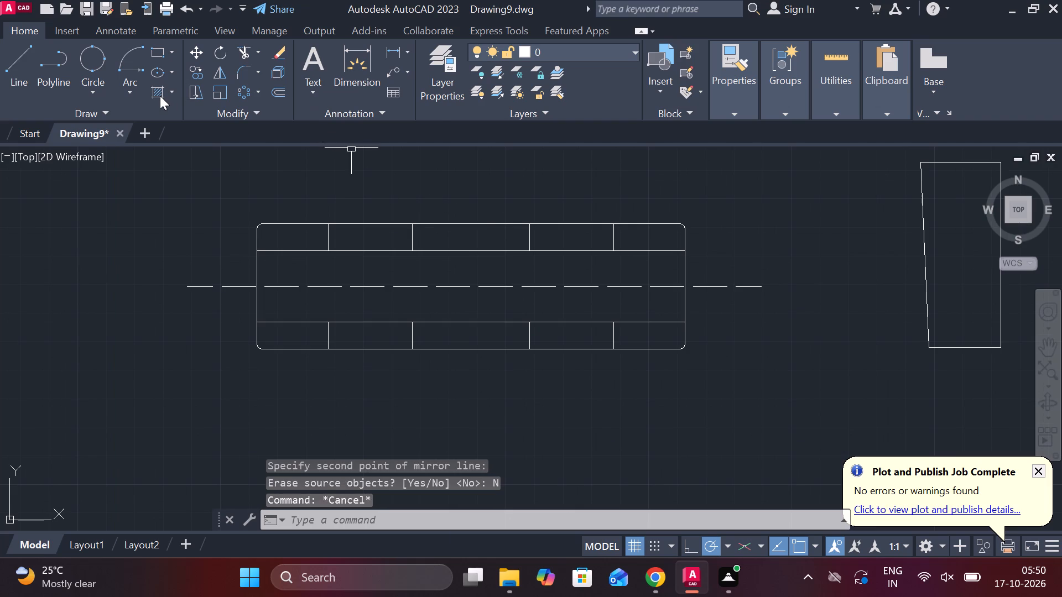
Hatch the six solid wall regions of the sleeve section with the ANSI31 pattern at scale 0.3, leaving the cotter slots empty.
left_click(159, 95)
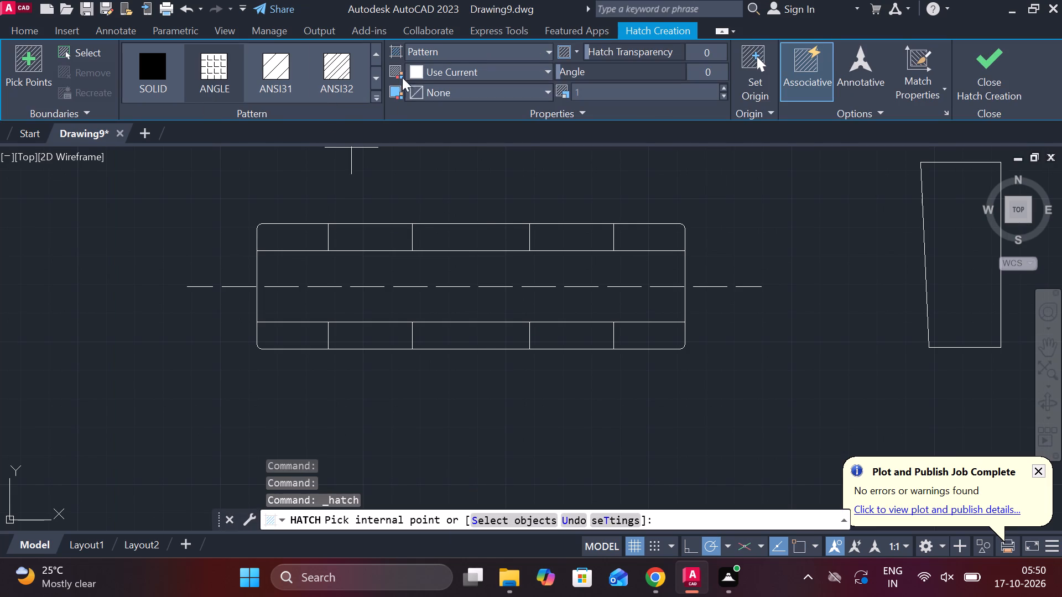
left_click(375, 80)
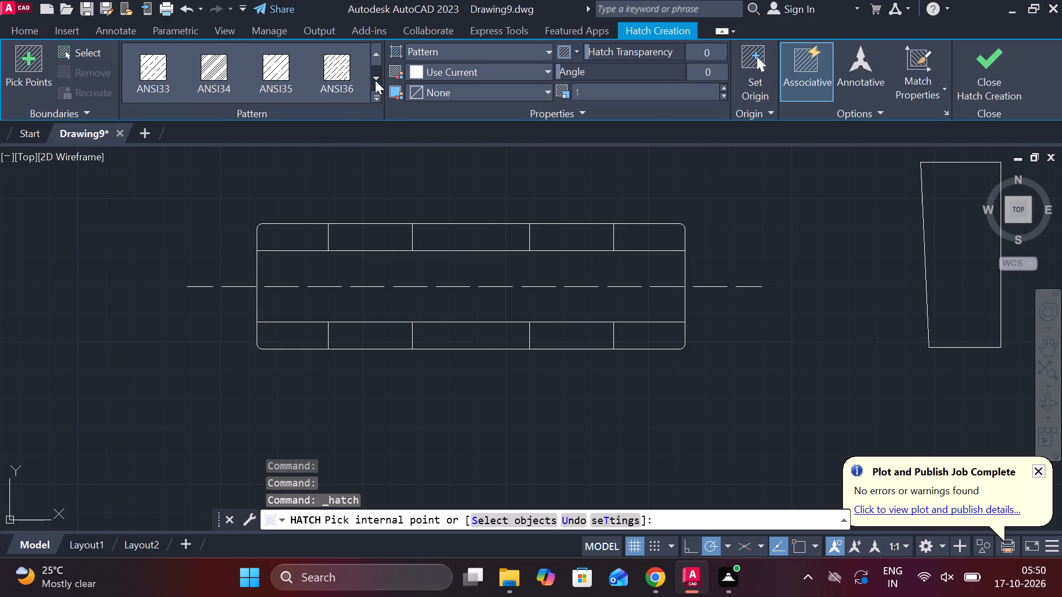
left_click(375, 80)
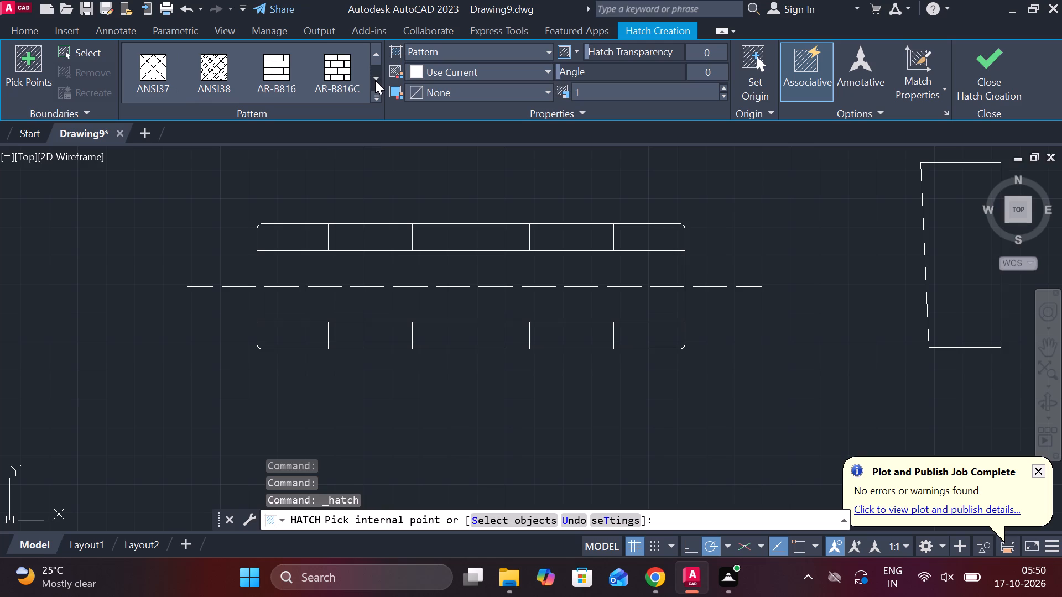
left_click(375, 53)
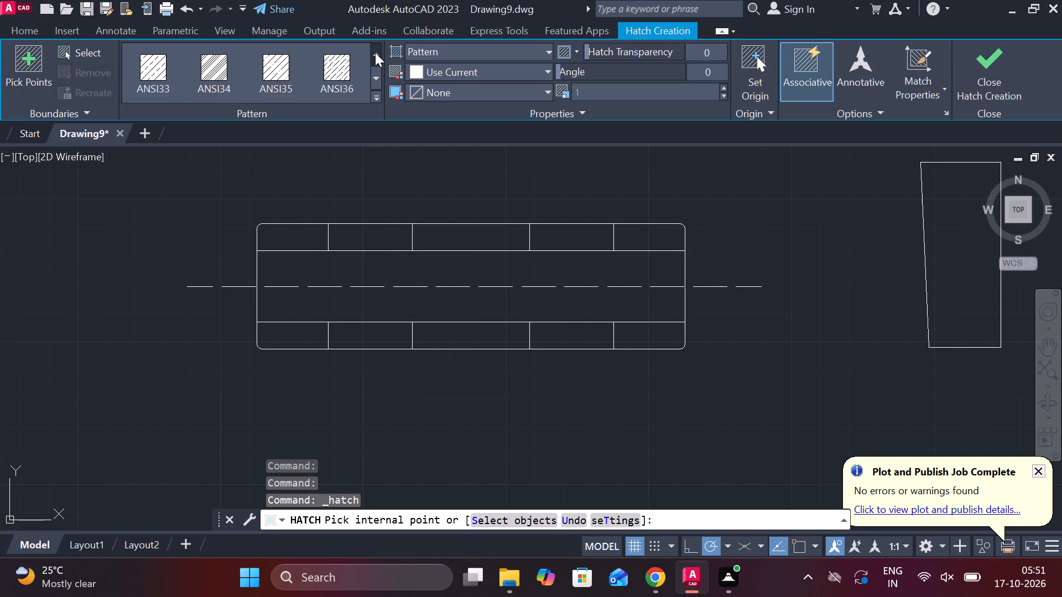
left_click(375, 53)
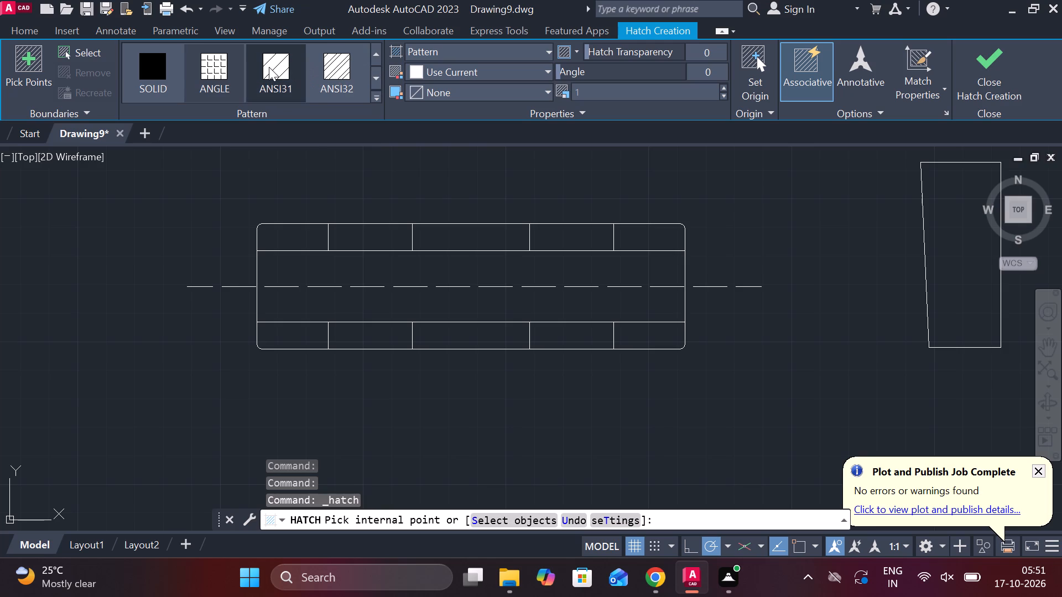
left_click(269, 67)
left_click(623, 94)
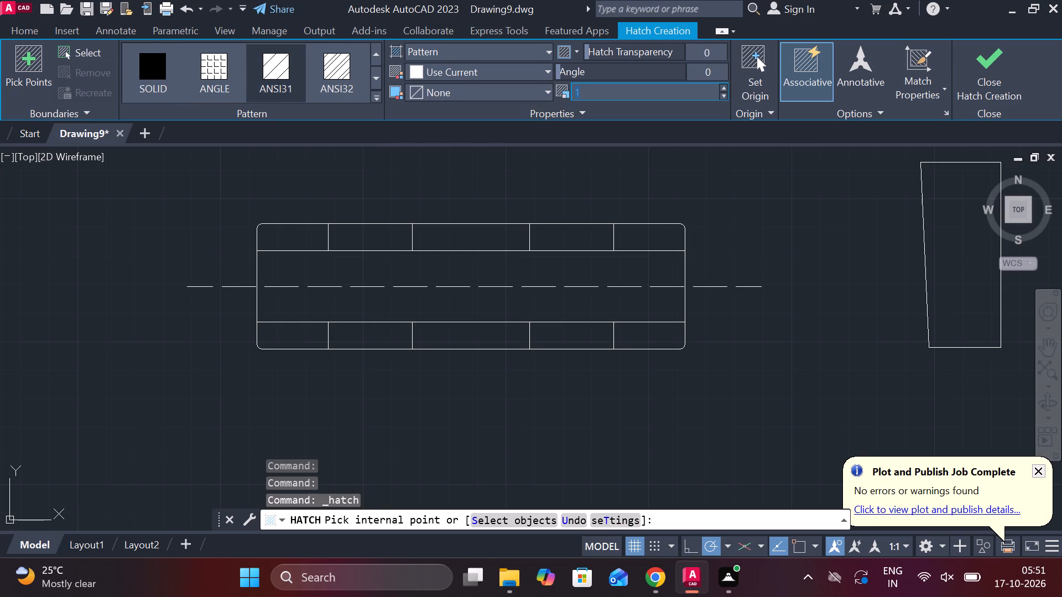
key("period")
key("3")
left_click(294, 234)
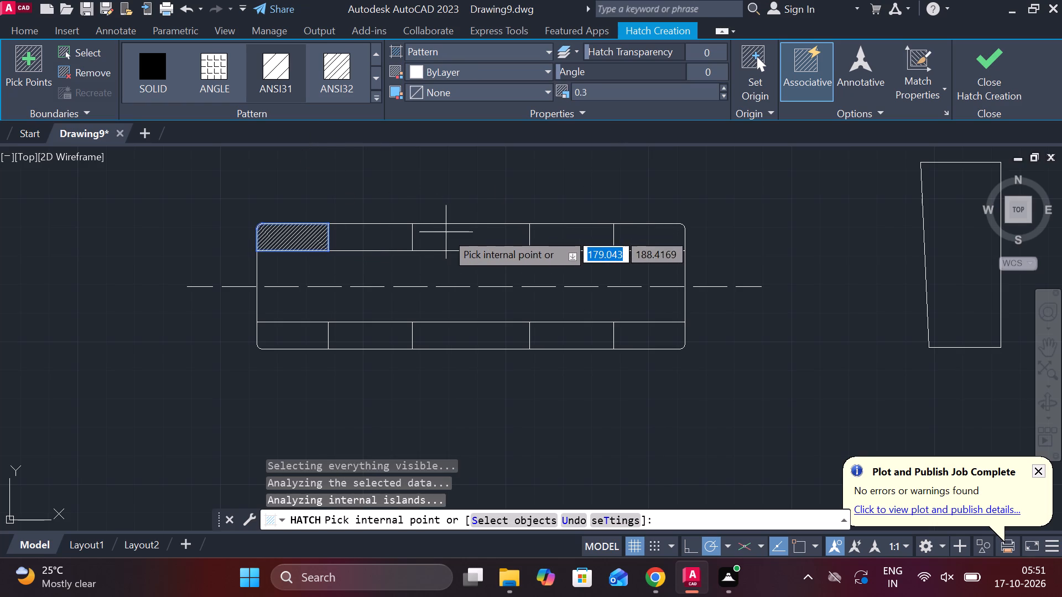
left_click(446, 232)
left_click(632, 235)
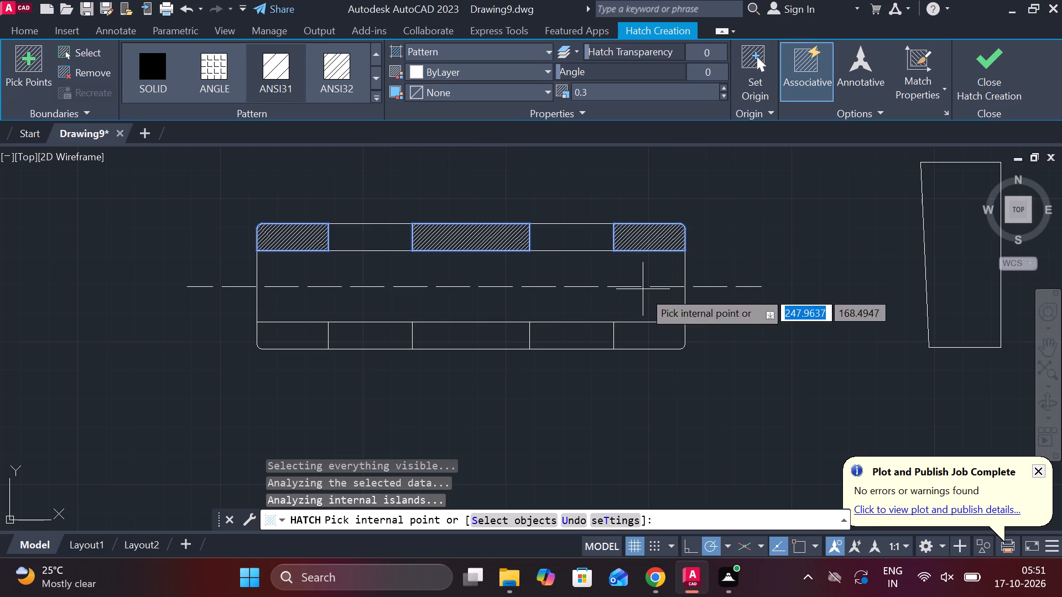
left_click(642, 331)
left_click(506, 336)
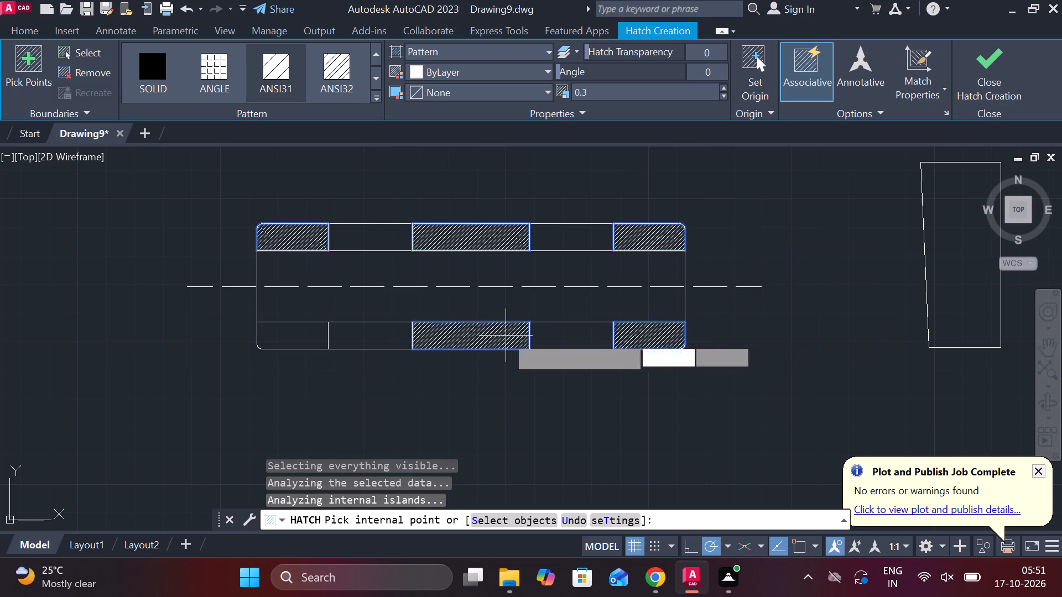
left_click(295, 336)
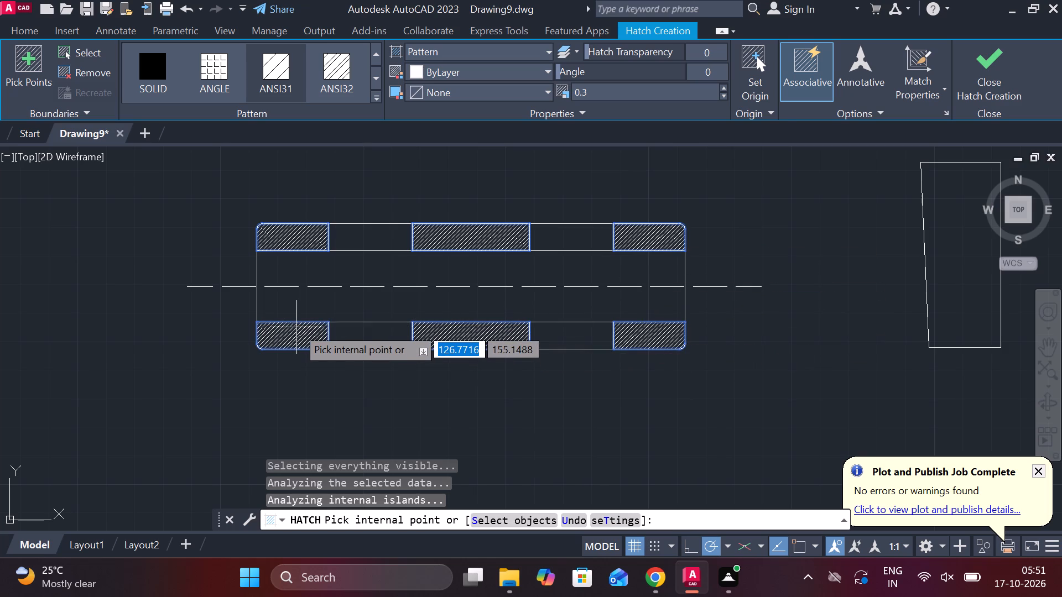
left_click(1000, 82)
Copy the hatched sleeve section, without its centerline, to the empty area up and to the left of the original.
scroll(512, 219, "up", 1)
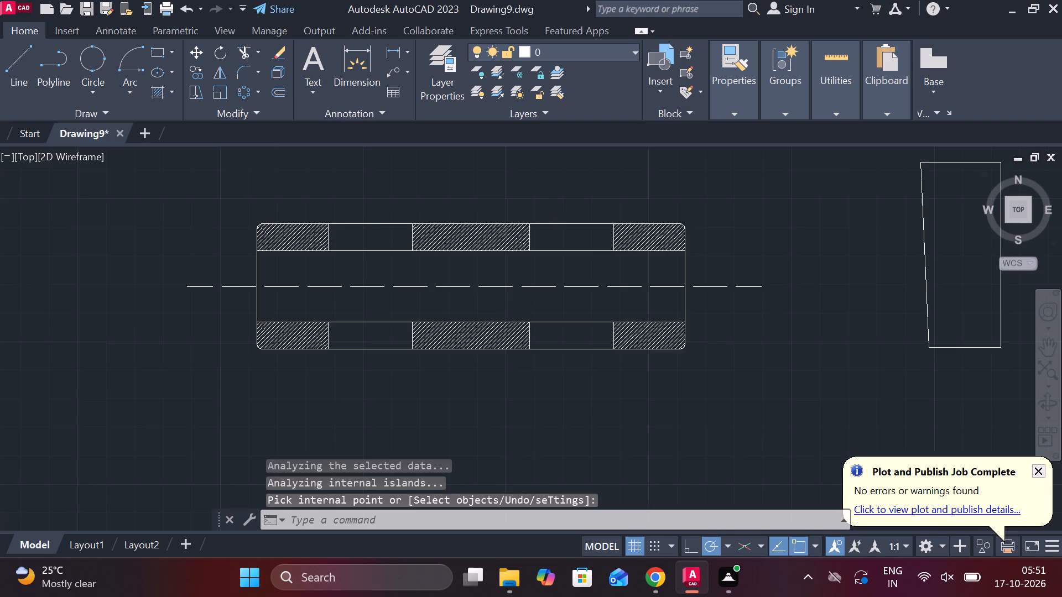
scroll(447, 164, "down", 1)
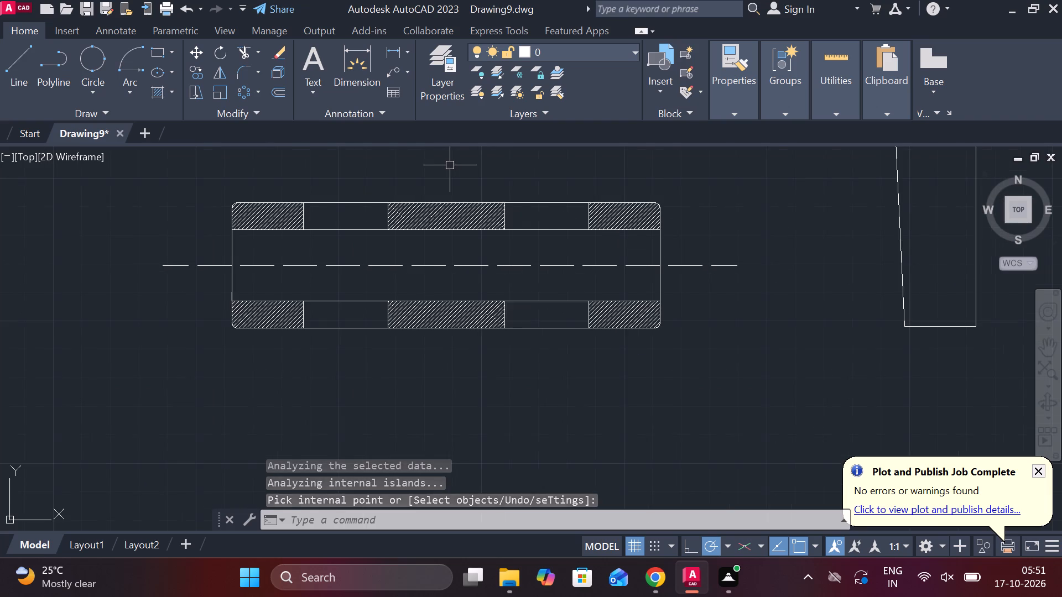
scroll(450, 165, "down", 1)
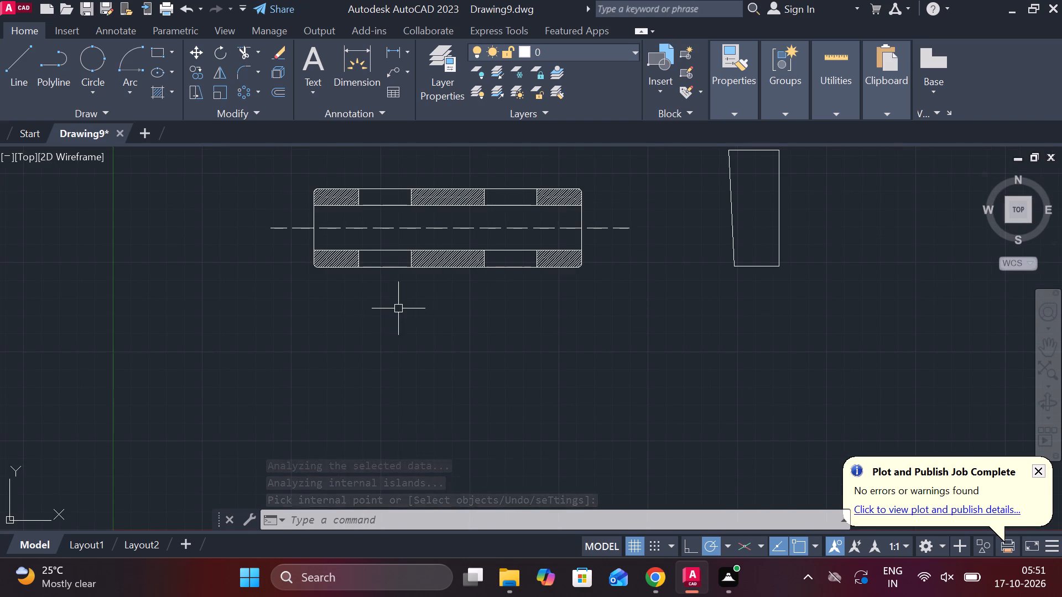
middle_click_drag(406, 308, 423, 313)
left_click(307, 174)
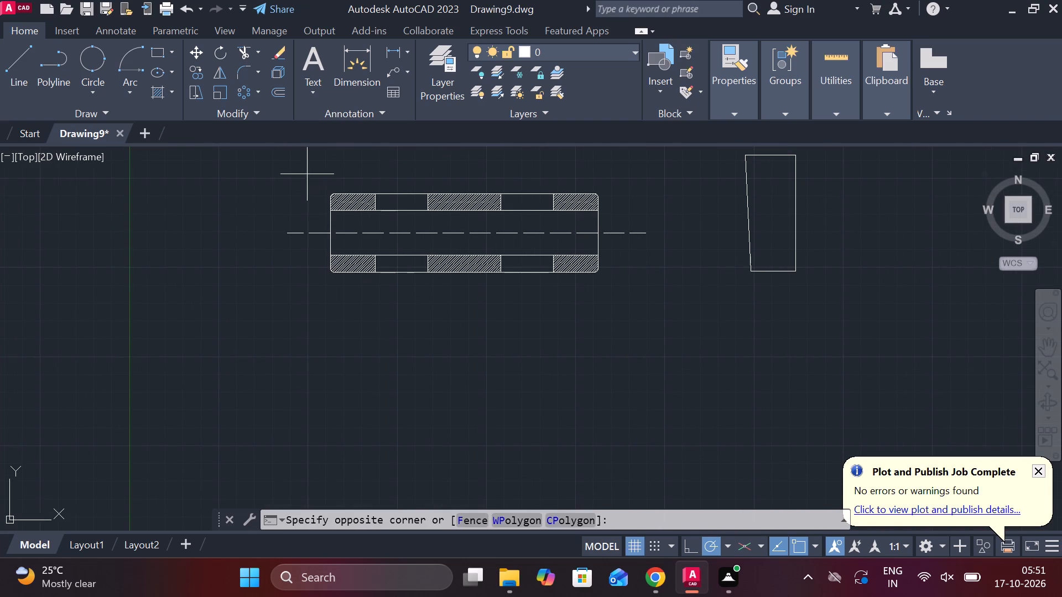
left_click(628, 305)
type("CO")
key("Return")
left_click(627, 300)
scroll(549, 358, "down", 2)
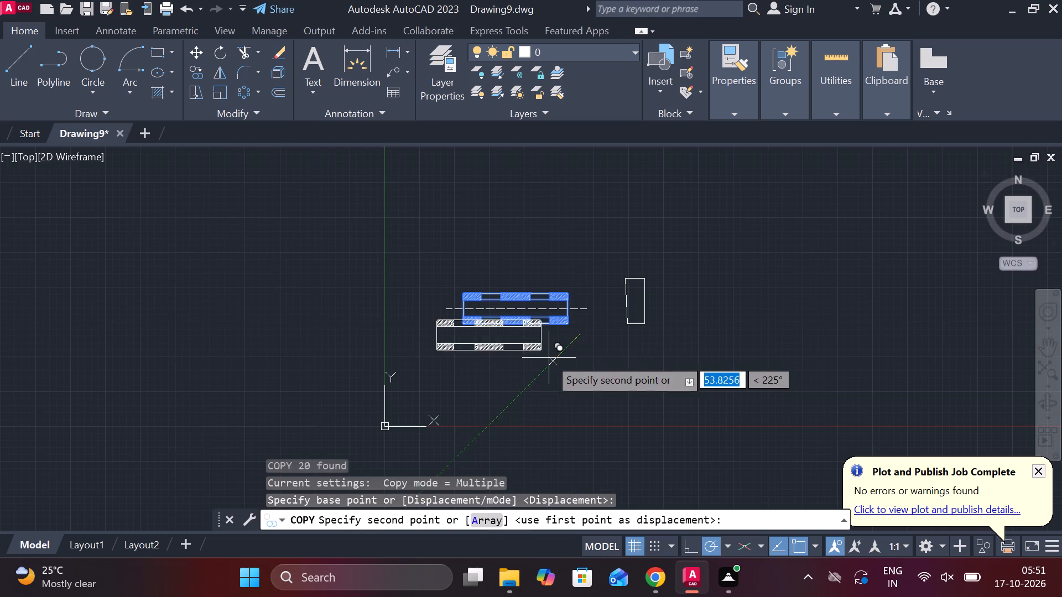
left_click(263, 216)
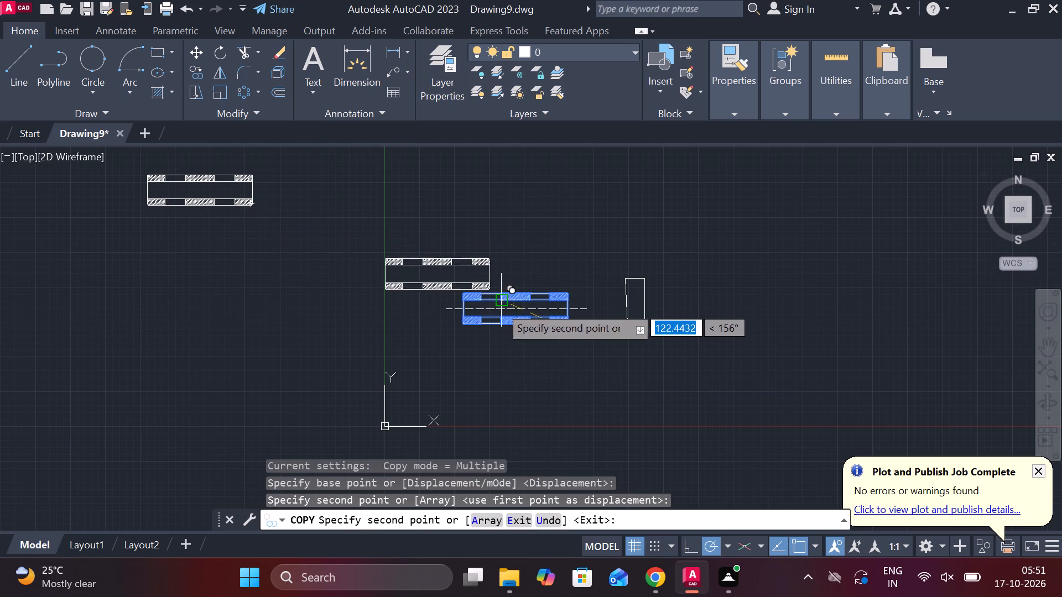
key("Escape")
Add a linear dimension above the original sleeve from its left end to the near edge of the first cotter slot.
scroll(610, 313, "up", 2)
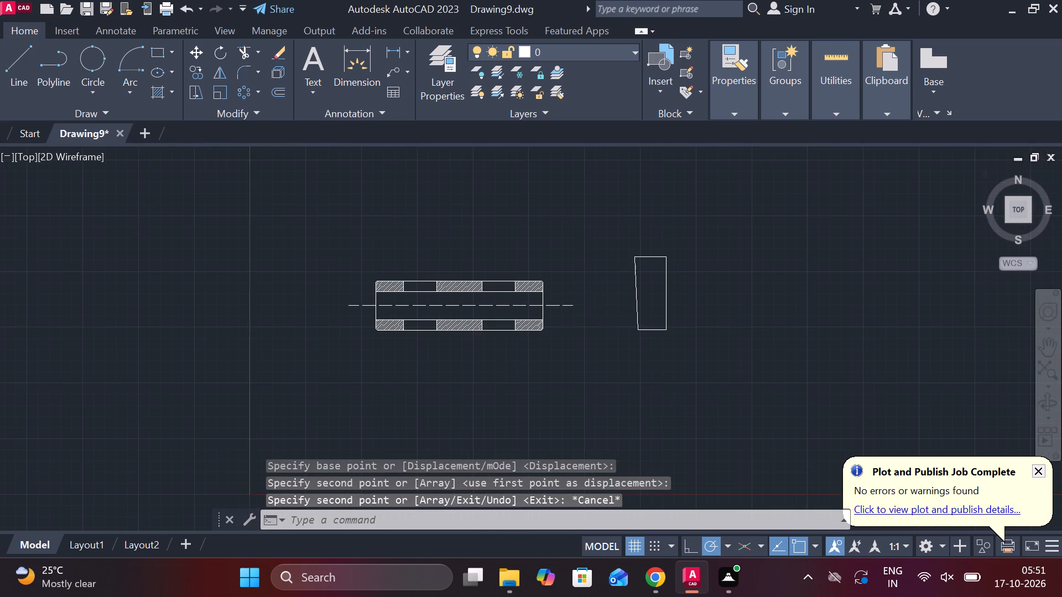
scroll(633, 253, "up", 1)
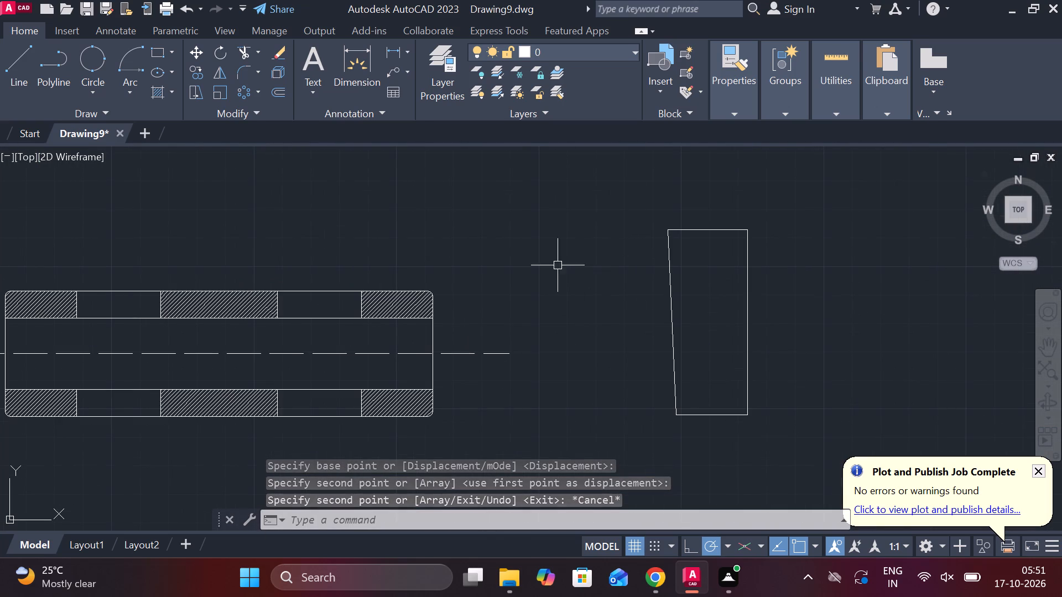
middle_click_drag(549, 253, 570, 246)
middle_click_drag(576, 264, 644, 243)
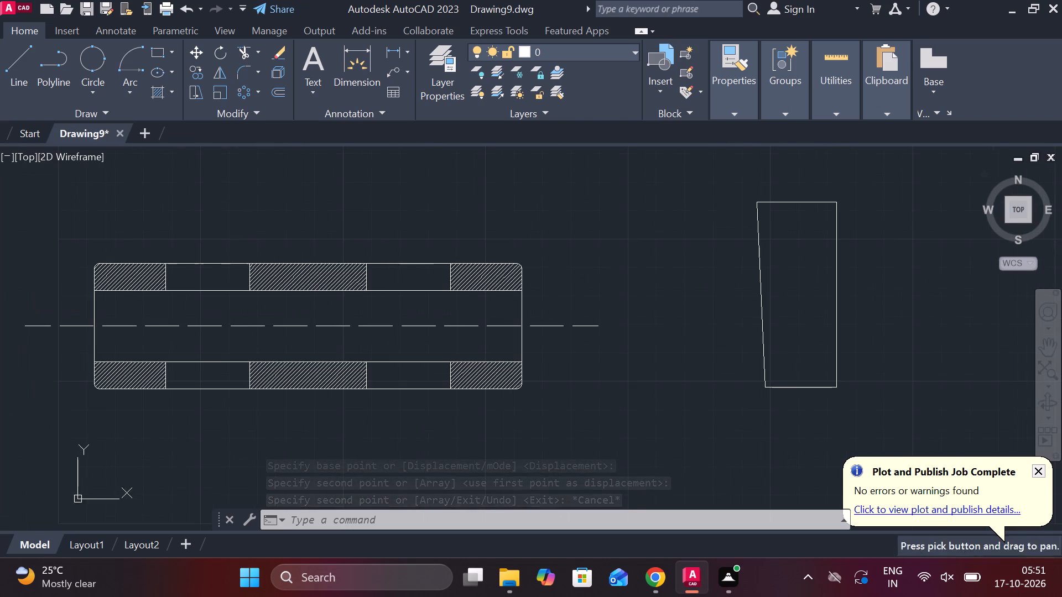
left_click(389, 49)
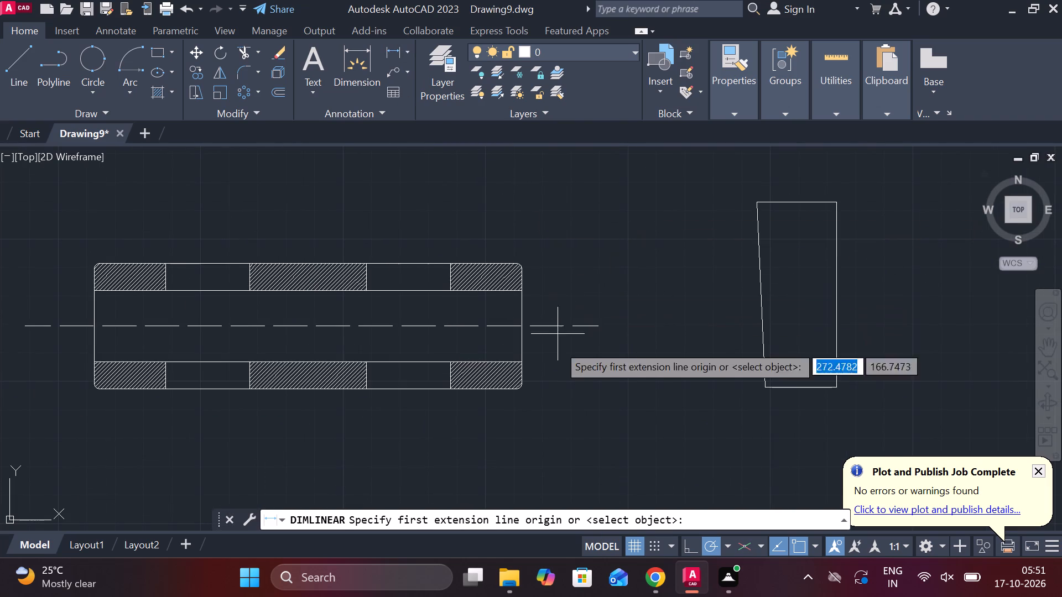
middle_click_drag(580, 373, 616, 353)
scroll(477, 428, "down", 1)
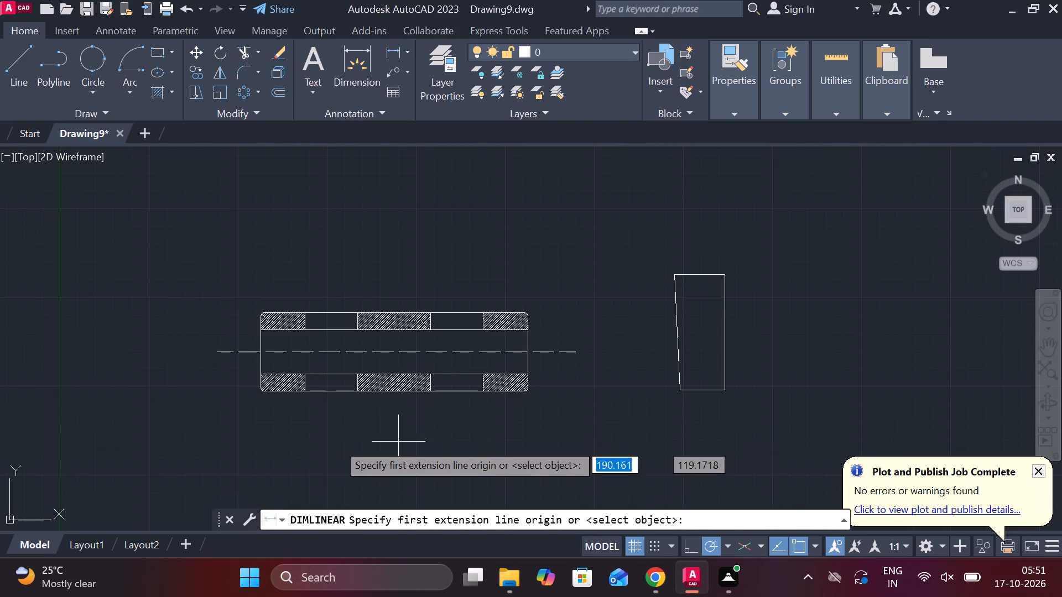
middle_click_drag(320, 444, 395, 444)
scroll(417, 392, "up", 1)
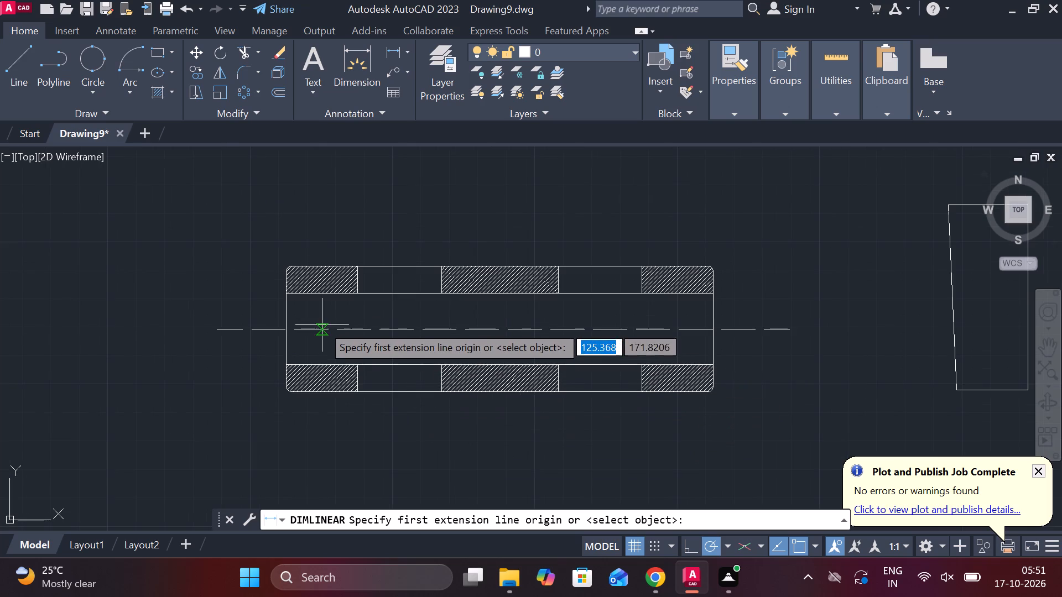
left_click(280, 305)
left_click(358, 302)
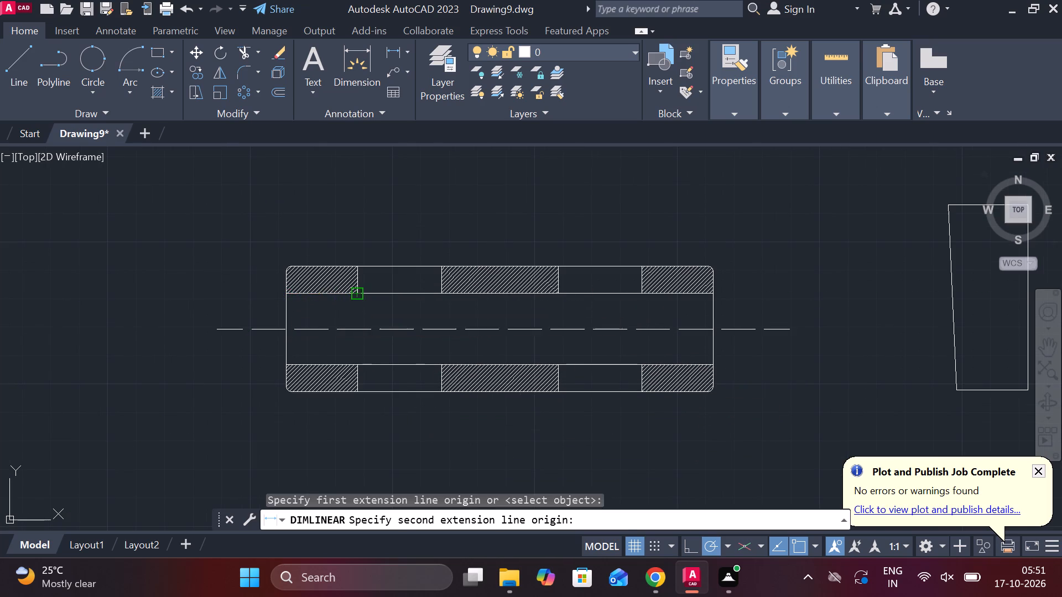
left_click(354, 223)
Modify the ISO-25 dimension style by setting its arrow size to 3.5.
scroll(441, 224, "down", 1)
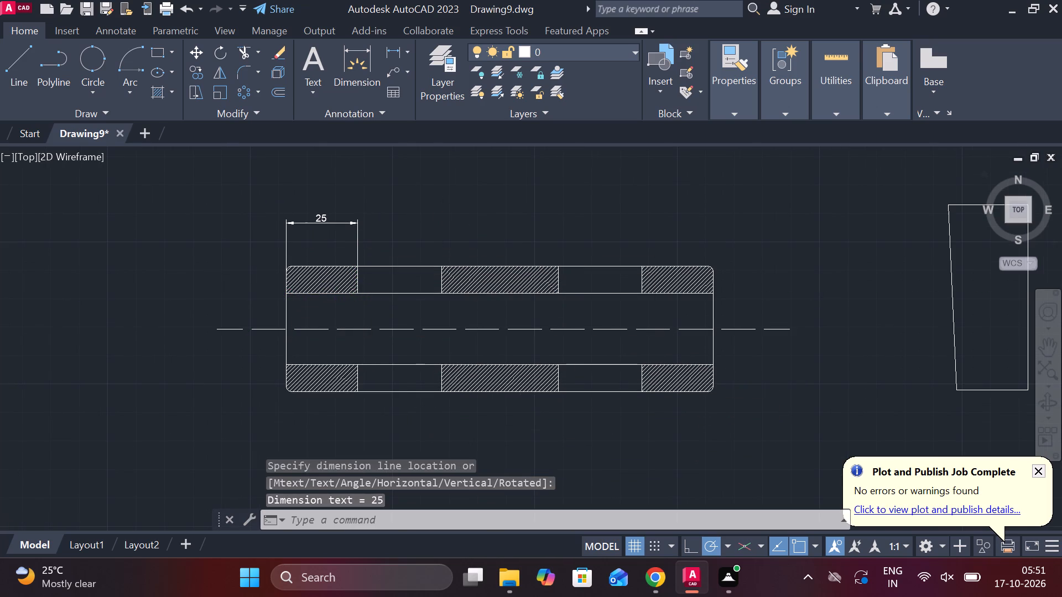
scroll(441, 224, "up", 2)
key("Escape")
type("D")
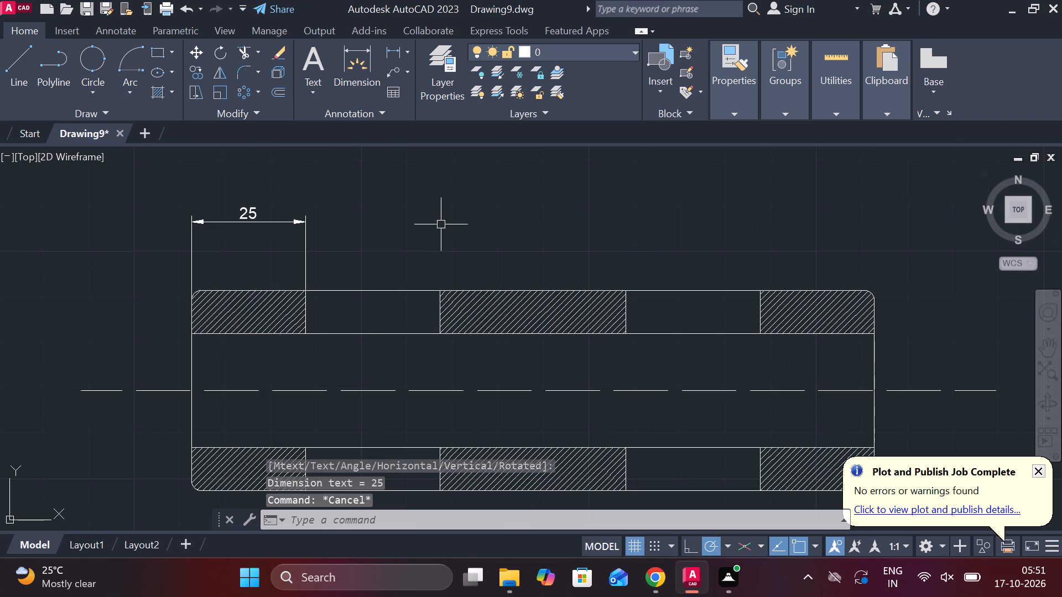
key("space")
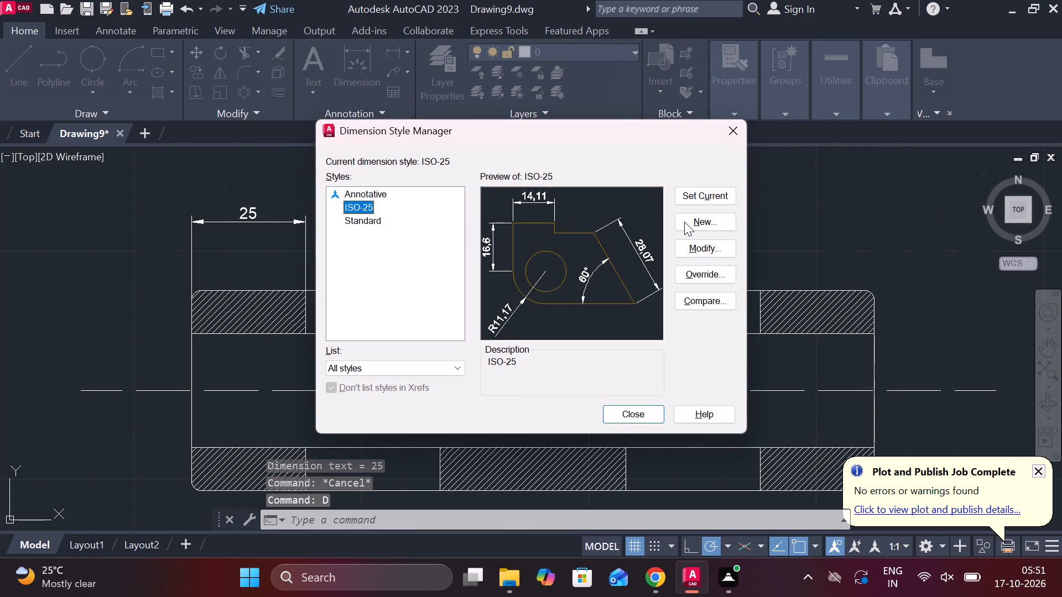
left_click(702, 240)
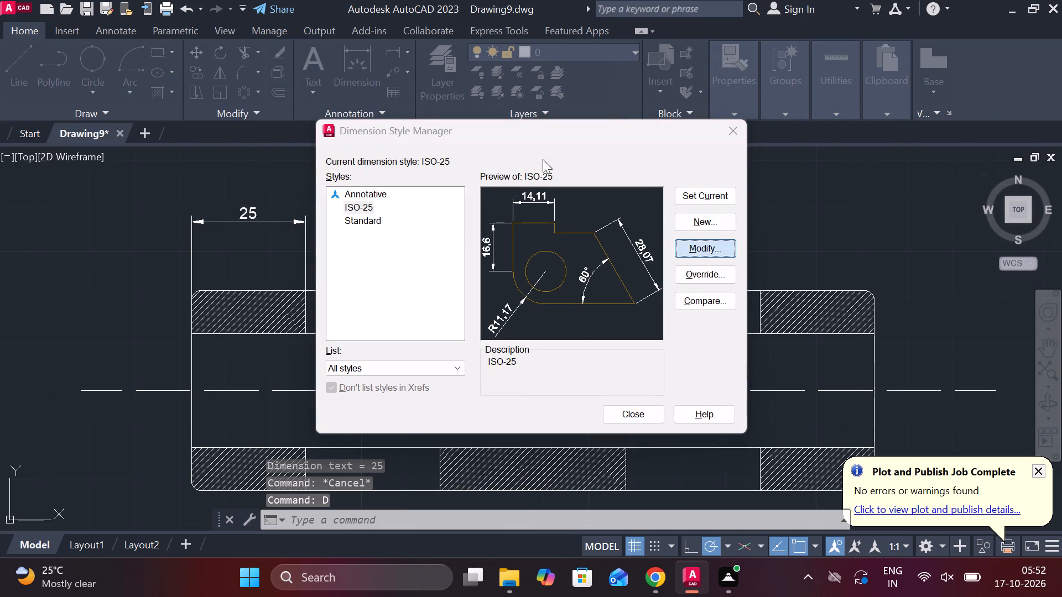
left_click(366, 100)
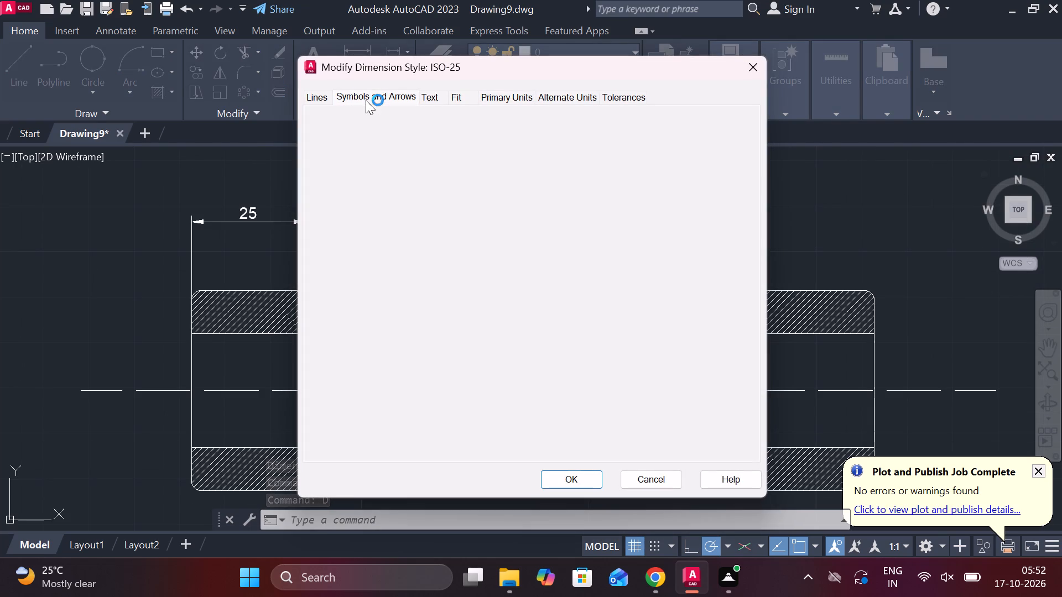
left_click_drag(339, 261, 313, 263)
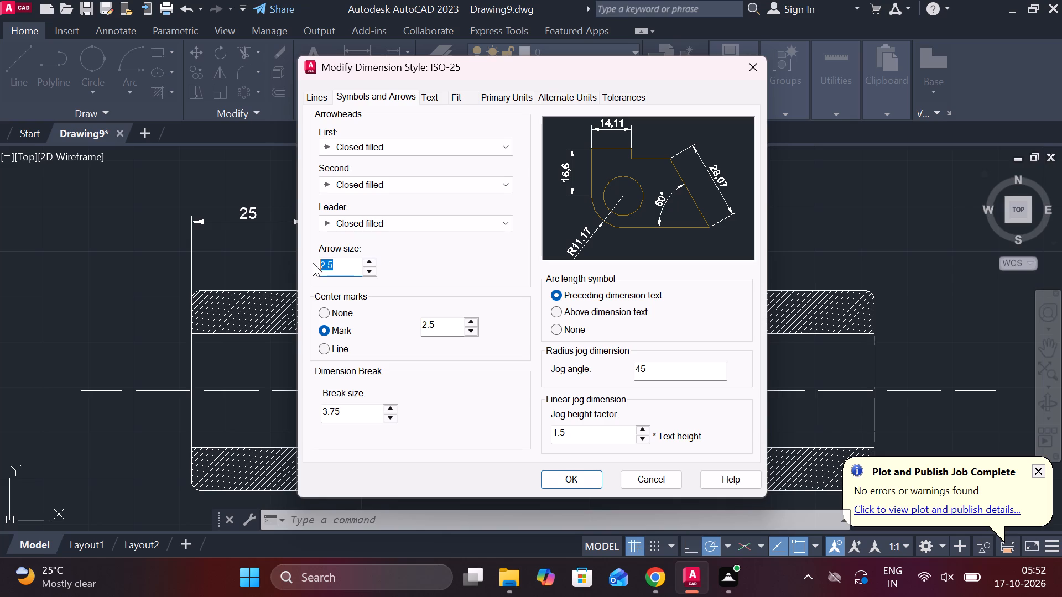
type("3,")
key("BackSpace")
key("period")
key("5")
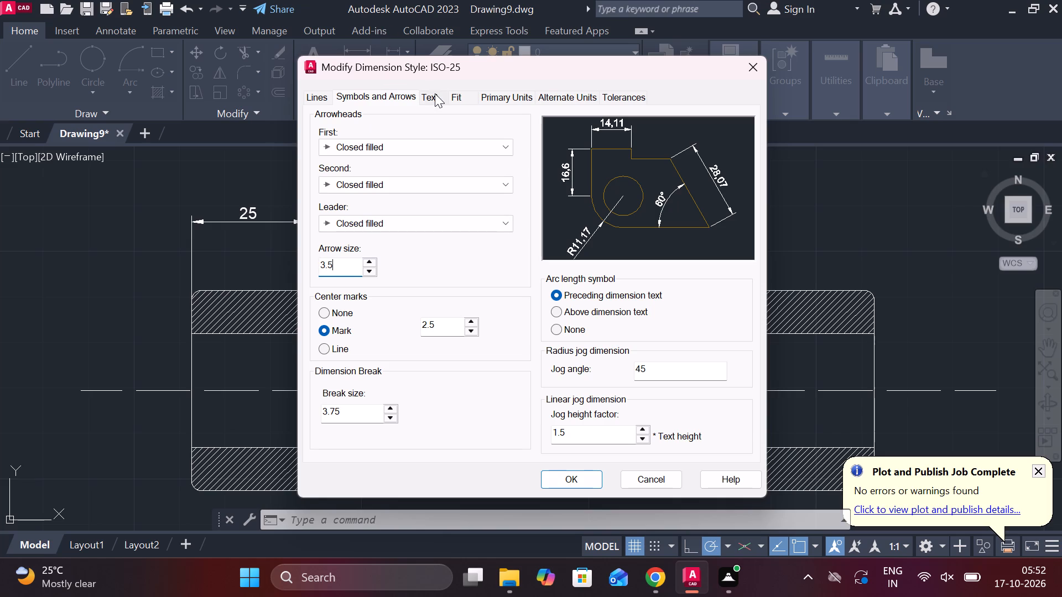
Set the dimension style's text height to 4.5 and its text alignment to ISO standard.
left_click(435, 93)
left_click_drag(485, 218, 449, 219)
type("4.4")
key("BackSpace")
key("5")
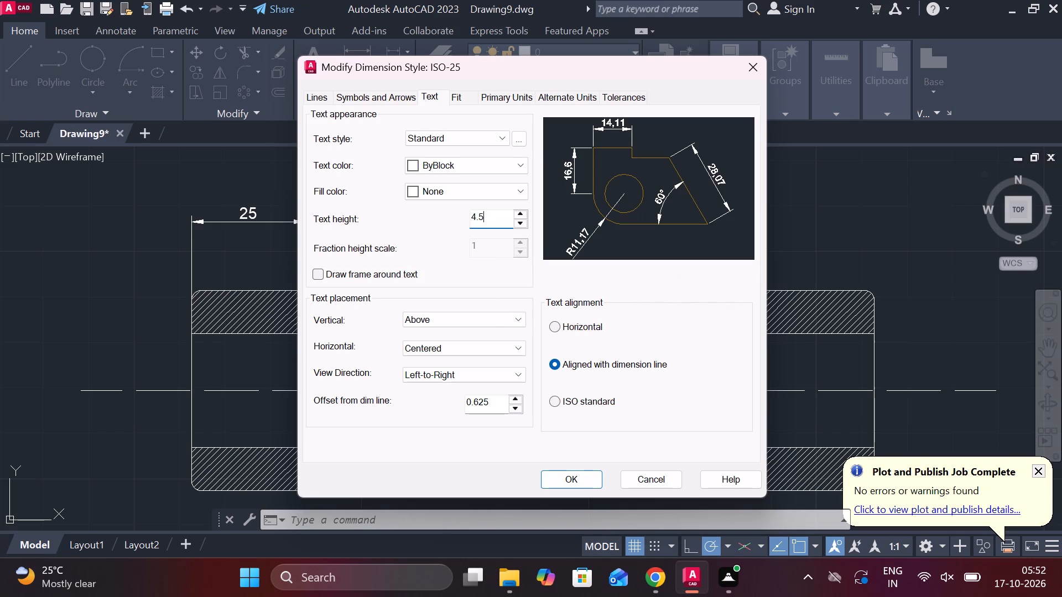
double_click(550, 399)
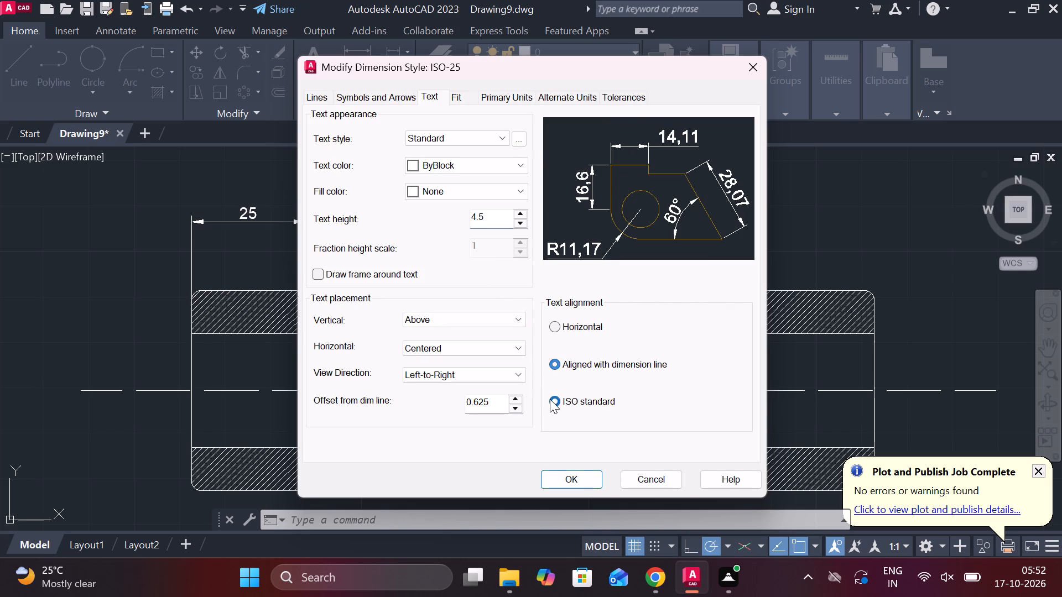
Set the ISO-25 style's linear dimension precision to whole numbers and make the style current.
left_click(495, 98)
left_click(471, 153)
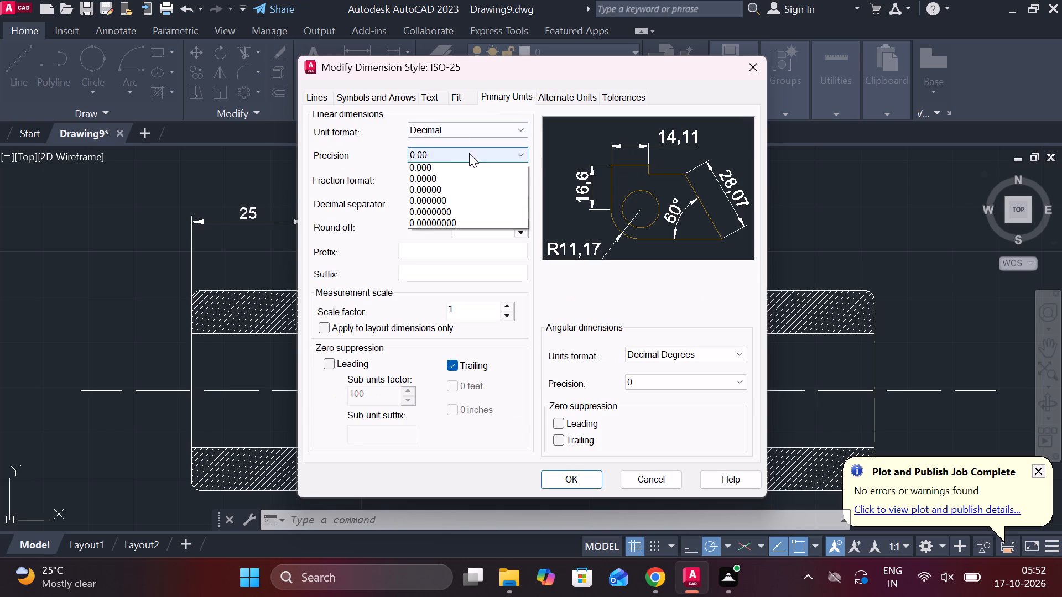
left_click(420, 167)
left_click(452, 97)
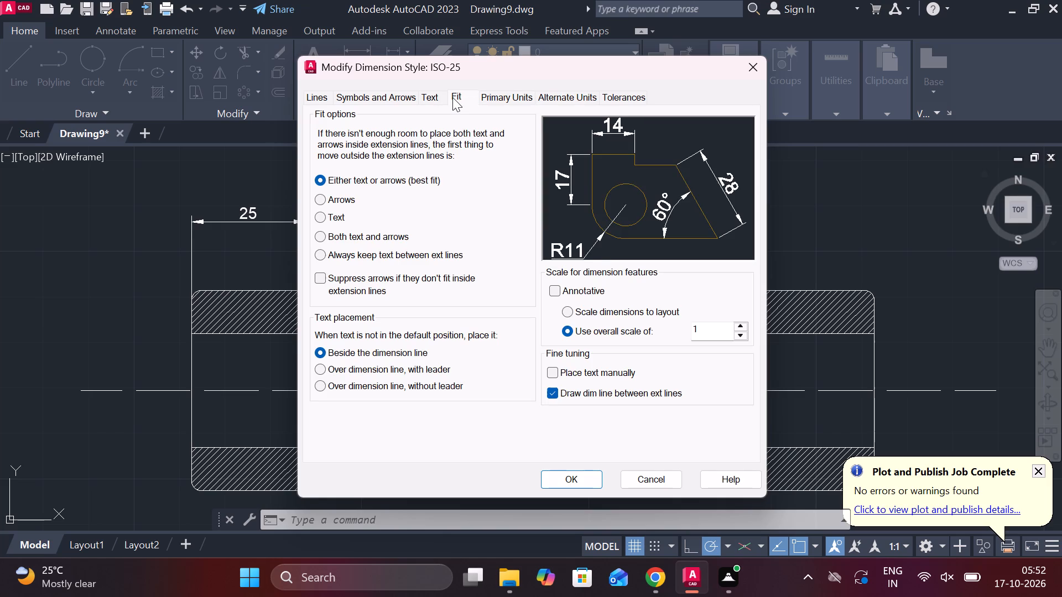
left_click(549, 475)
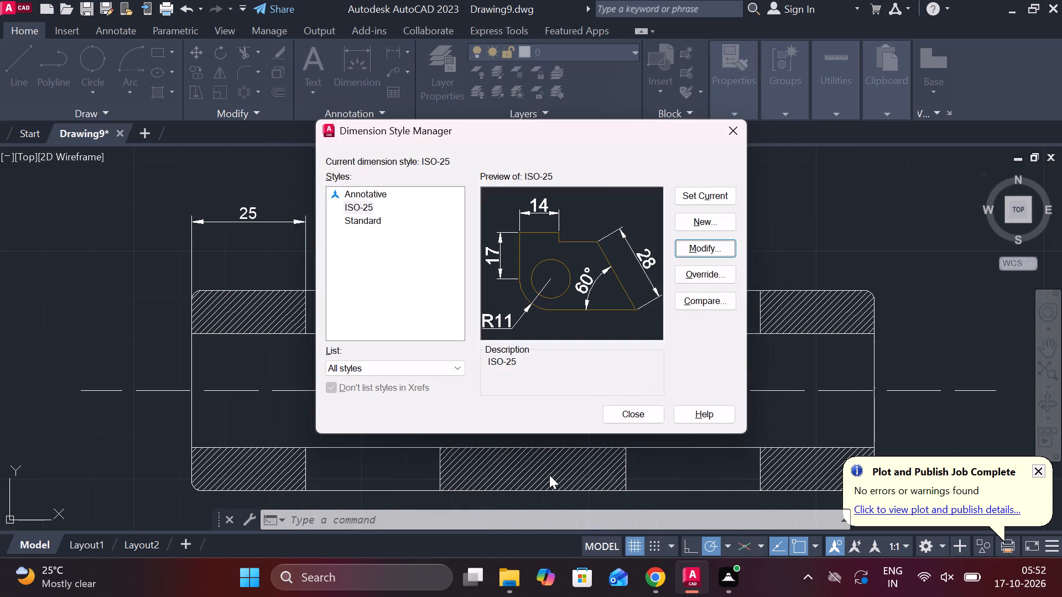
left_click(692, 191)
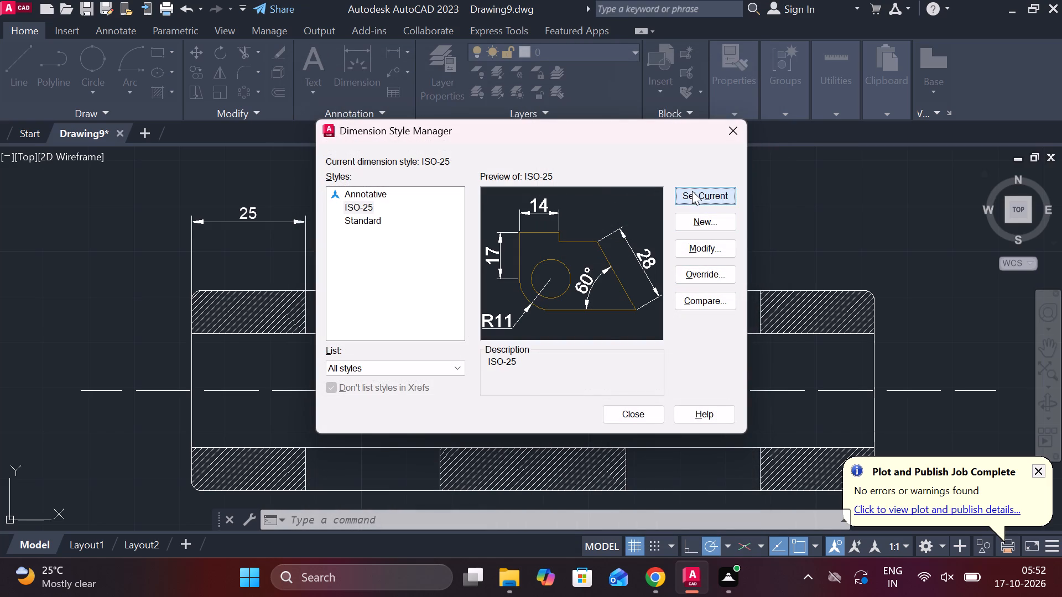
left_click(627, 422)
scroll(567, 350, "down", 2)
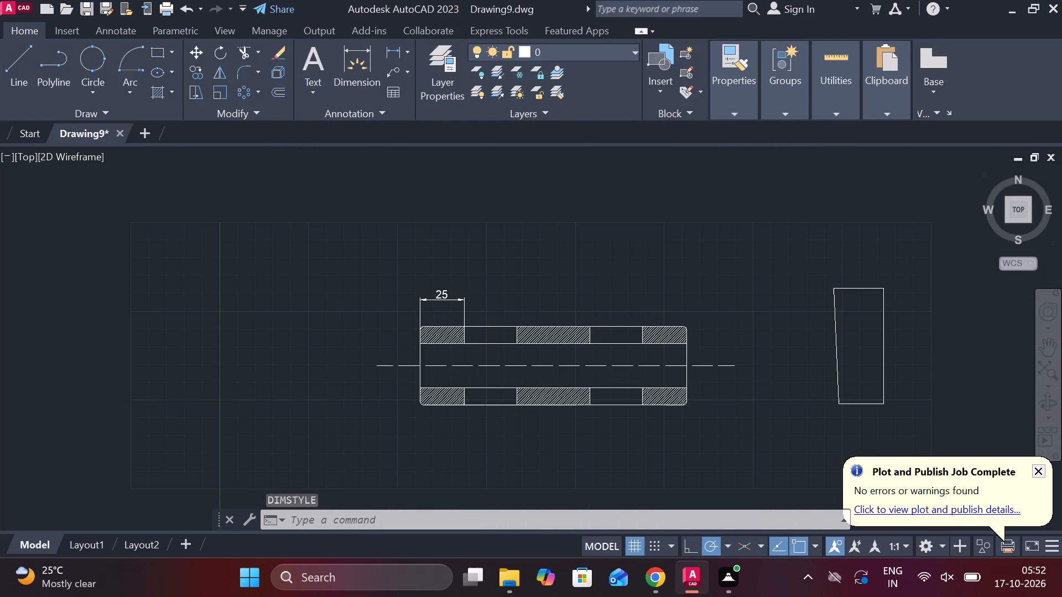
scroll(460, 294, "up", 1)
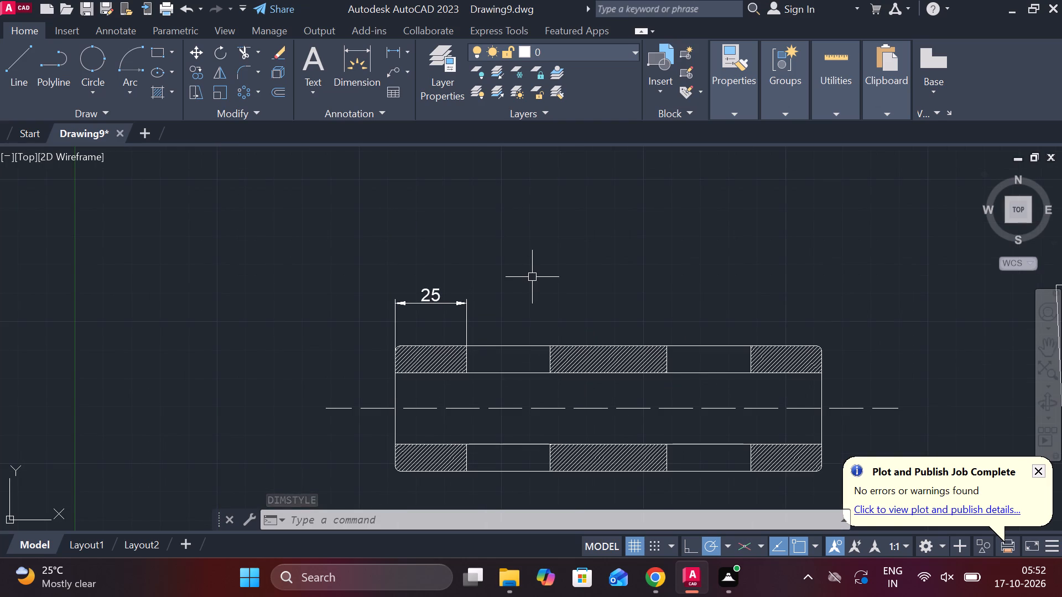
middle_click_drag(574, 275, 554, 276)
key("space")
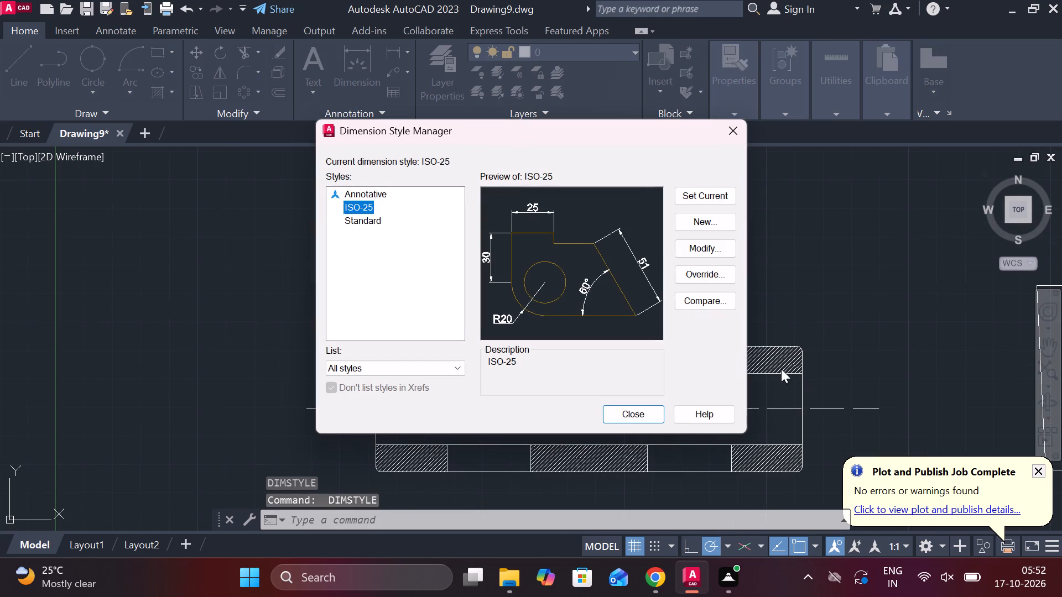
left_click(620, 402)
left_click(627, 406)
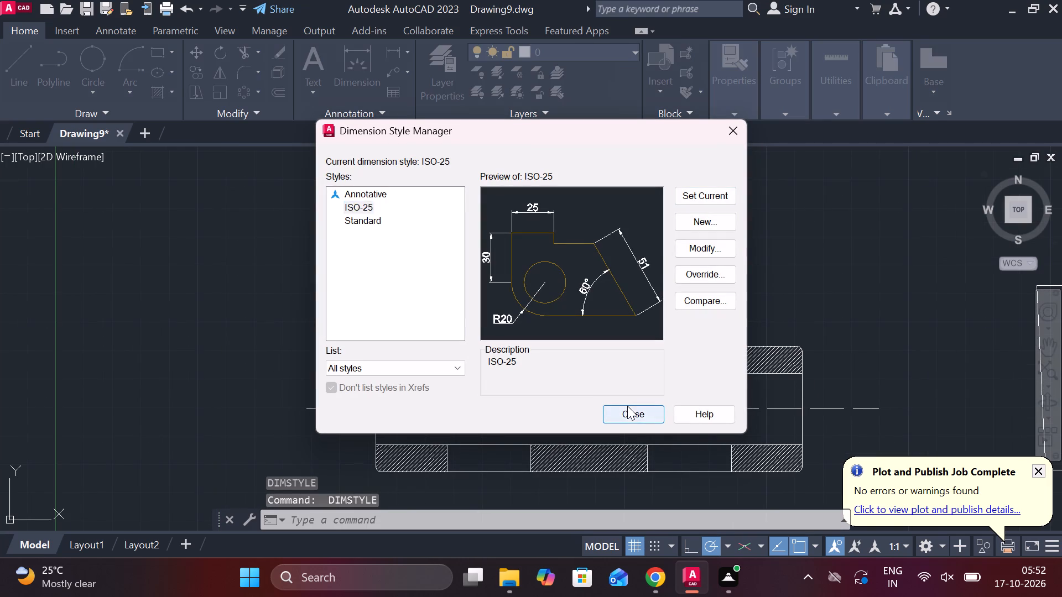
Add a linear dimension above the sleeve from its right end to the near slot edge, level with the existing 25 dimension.
left_click(397, 51)
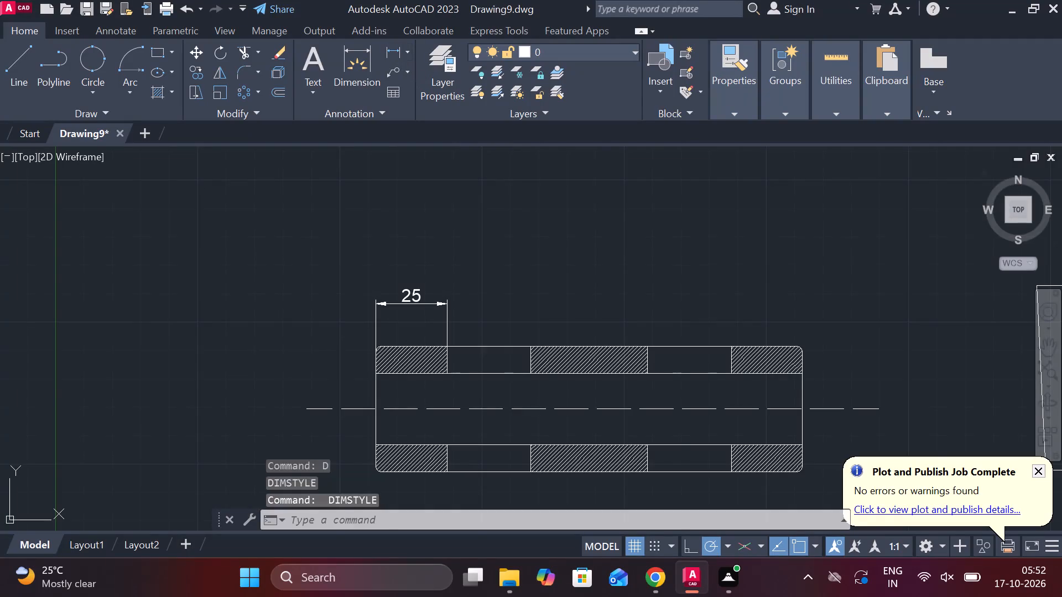
scroll(851, 389, "up", 2)
left_click(732, 366)
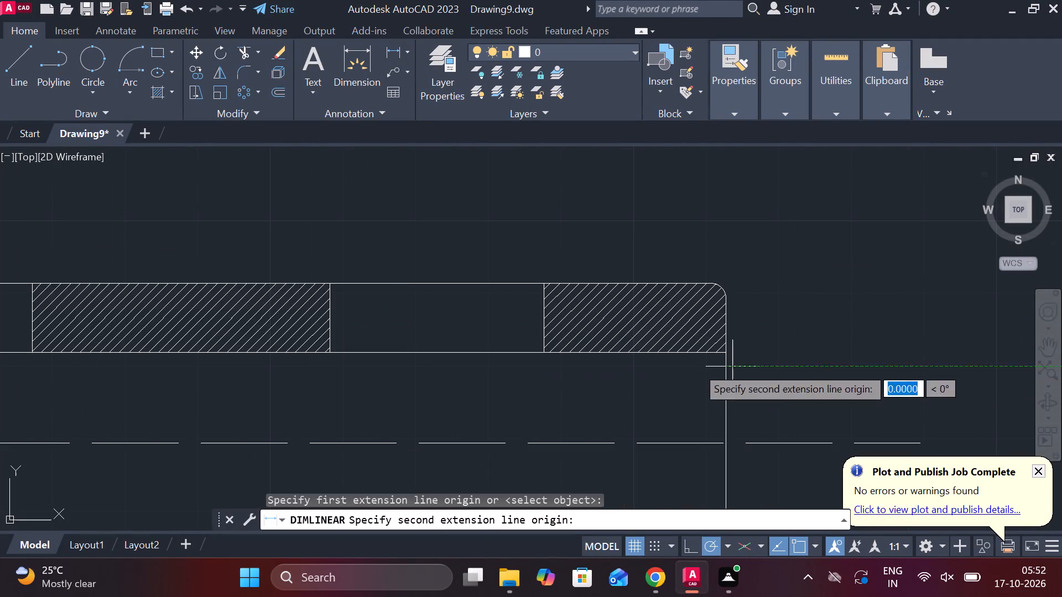
left_click(540, 349)
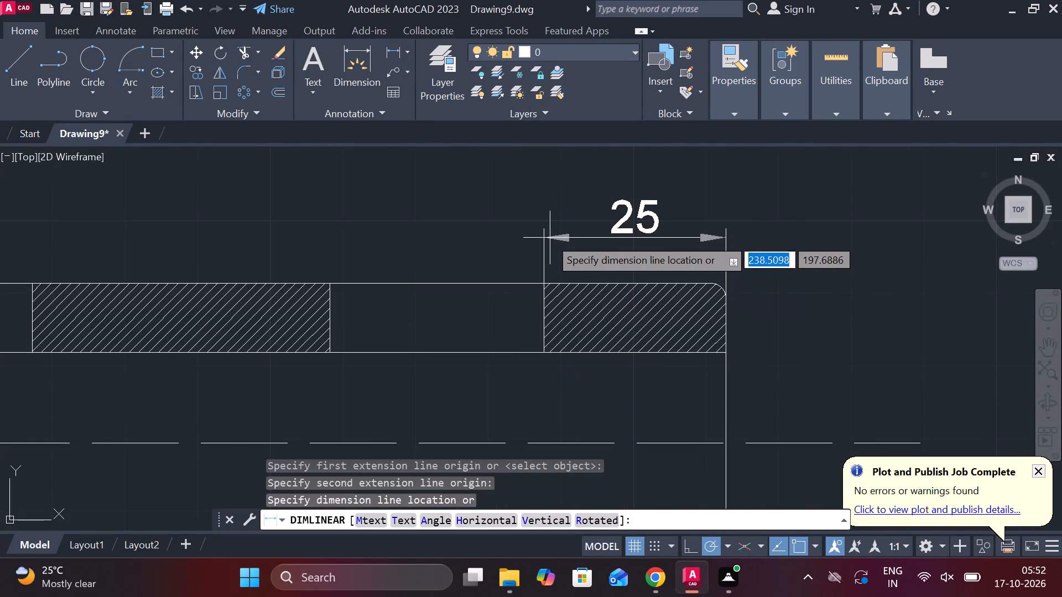
scroll(524, 238, "down", 2)
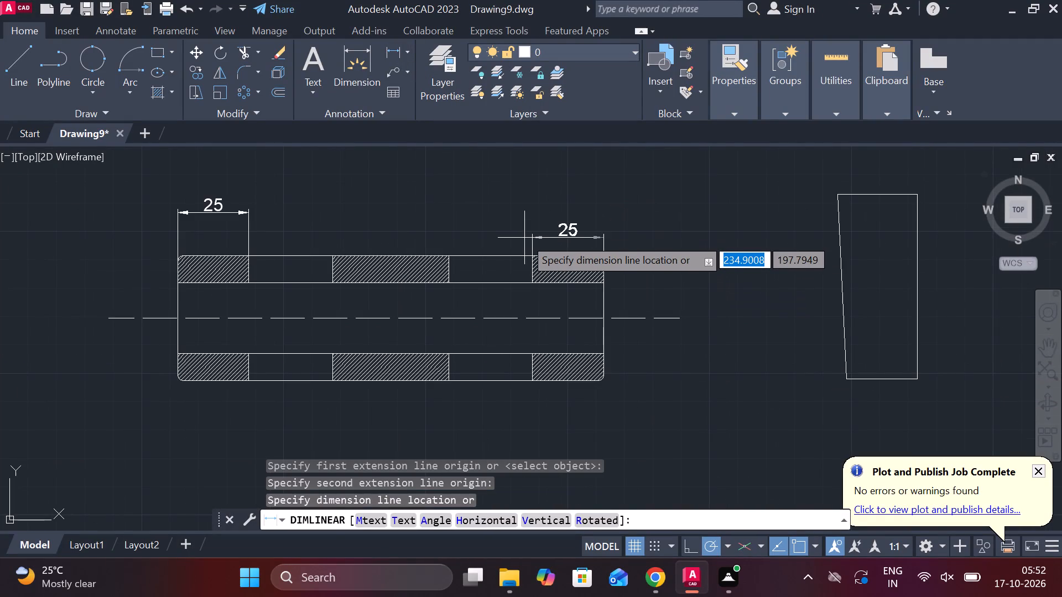
left_click(255, 214)
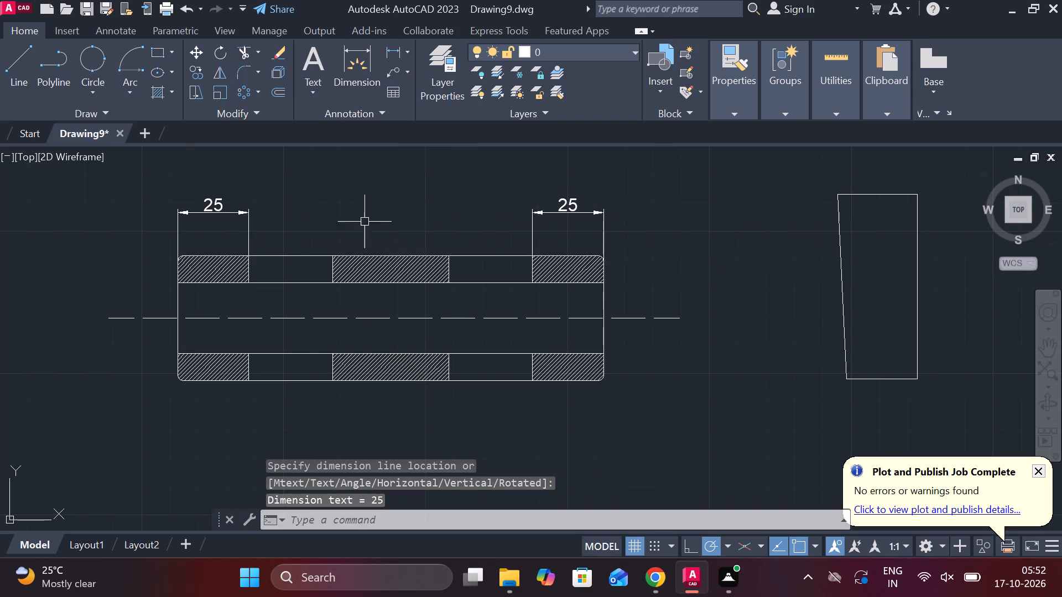
Place a multileader without text on the central hatched block's upper-left corner, about 16 units long at about 66°.
scroll(384, 219, "down", 1)
middle_click_drag(387, 227, 524, 233)
scroll(538, 226, "up", 1)
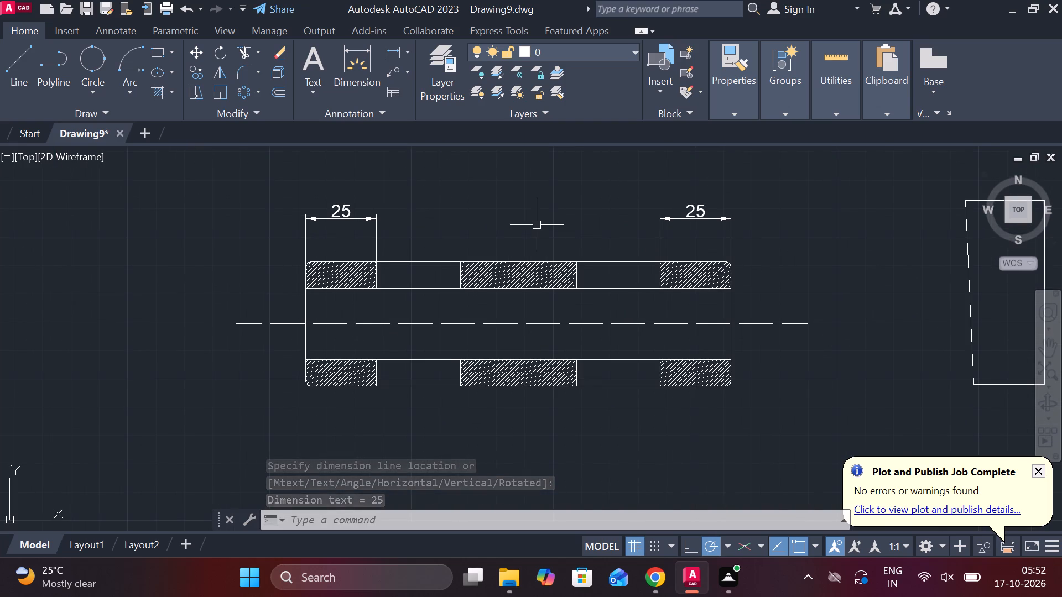
middle_click_drag(537, 226, 531, 226)
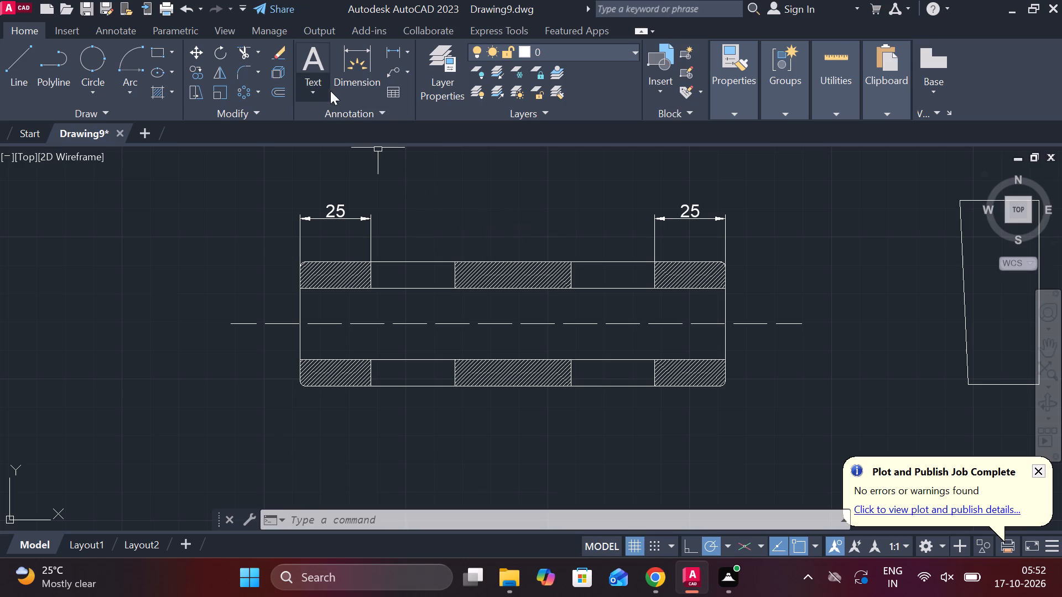
left_click(394, 70)
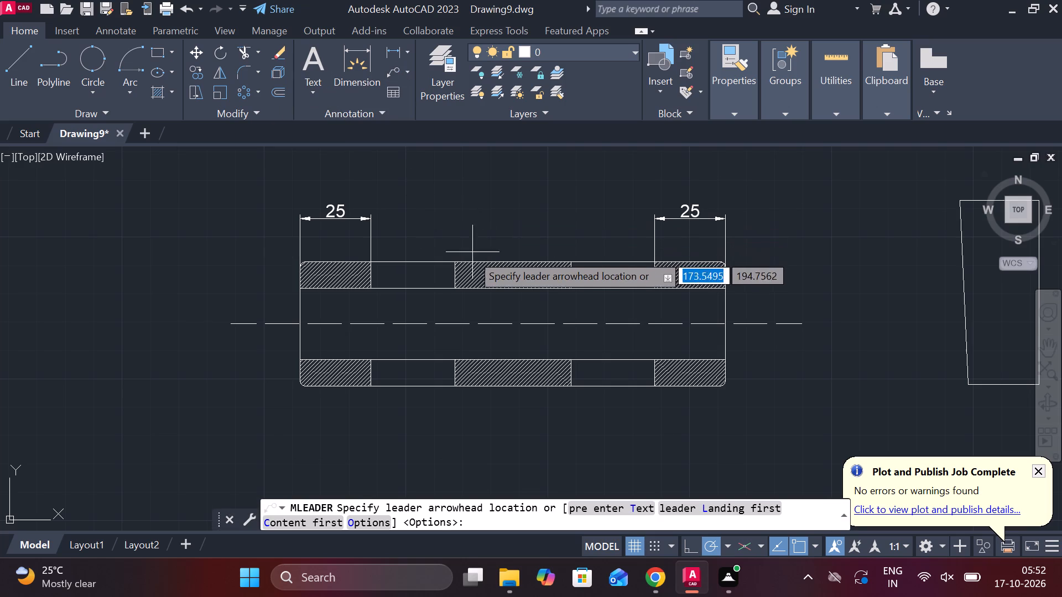
left_click(456, 261)
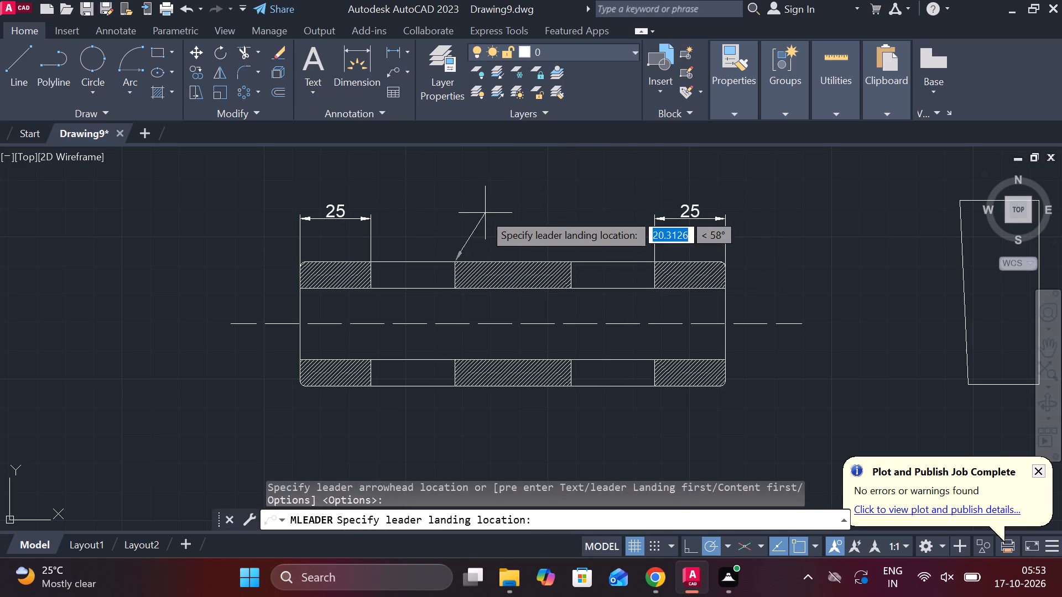
scroll(483, 213, "up", 2)
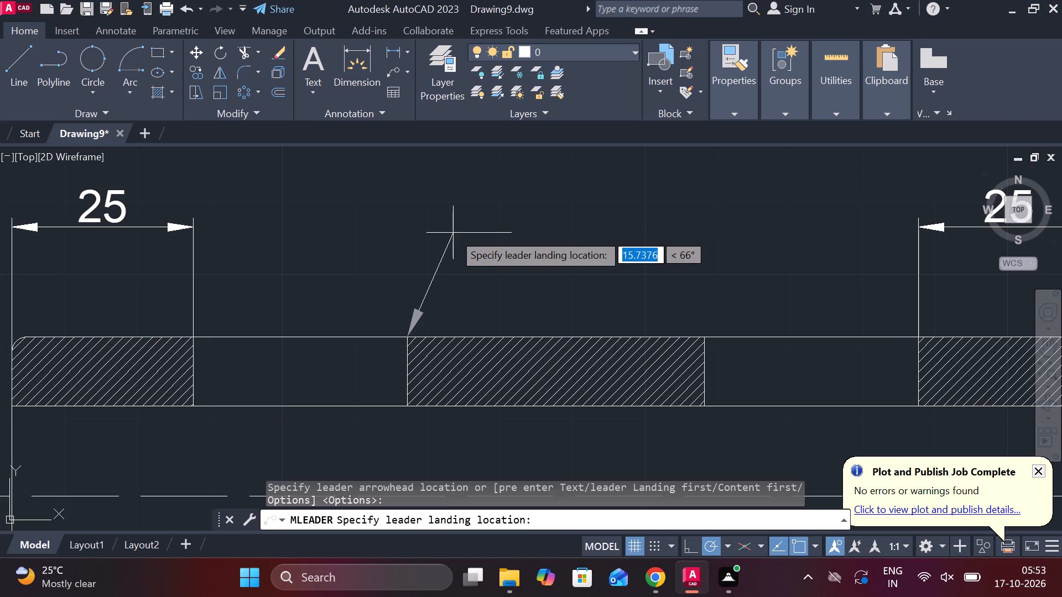
left_click(453, 233)
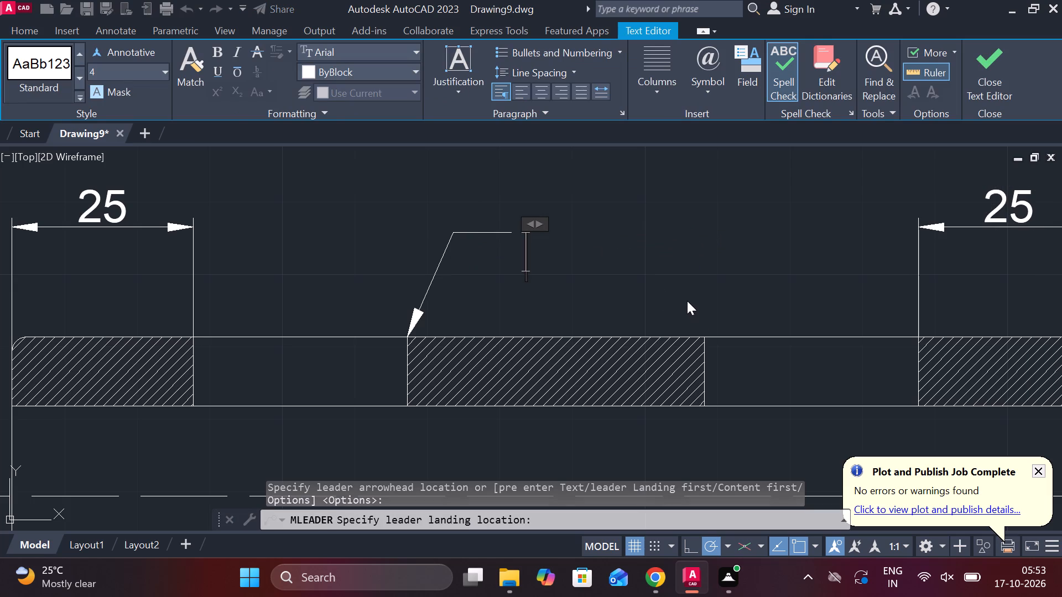
key("Escape")
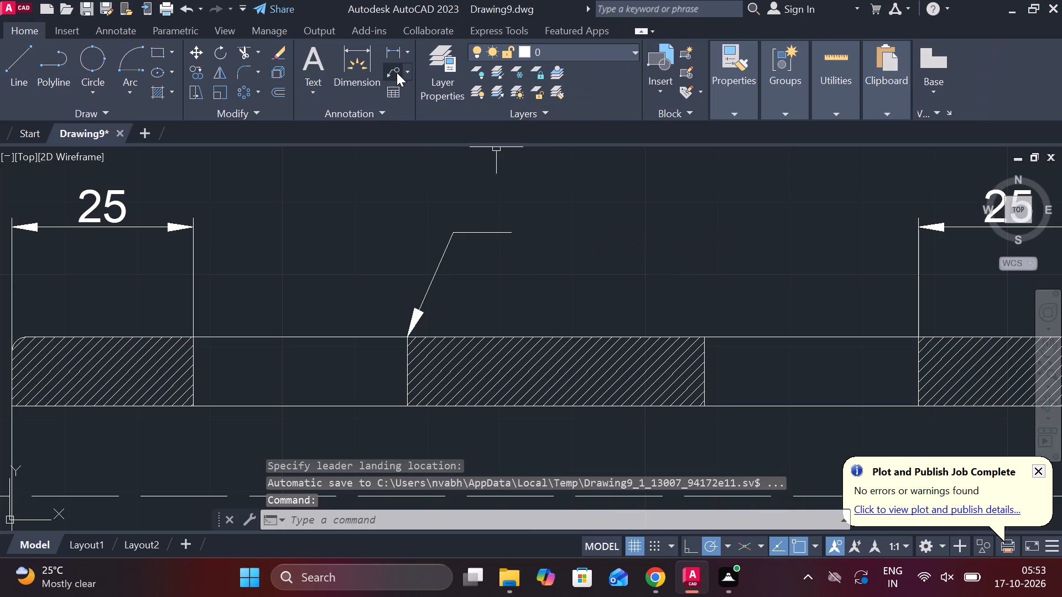
Place a second textless multileader on the block's upper-right corner, about 16 units long at about 116°, with its landing facing the first.
left_click(397, 72)
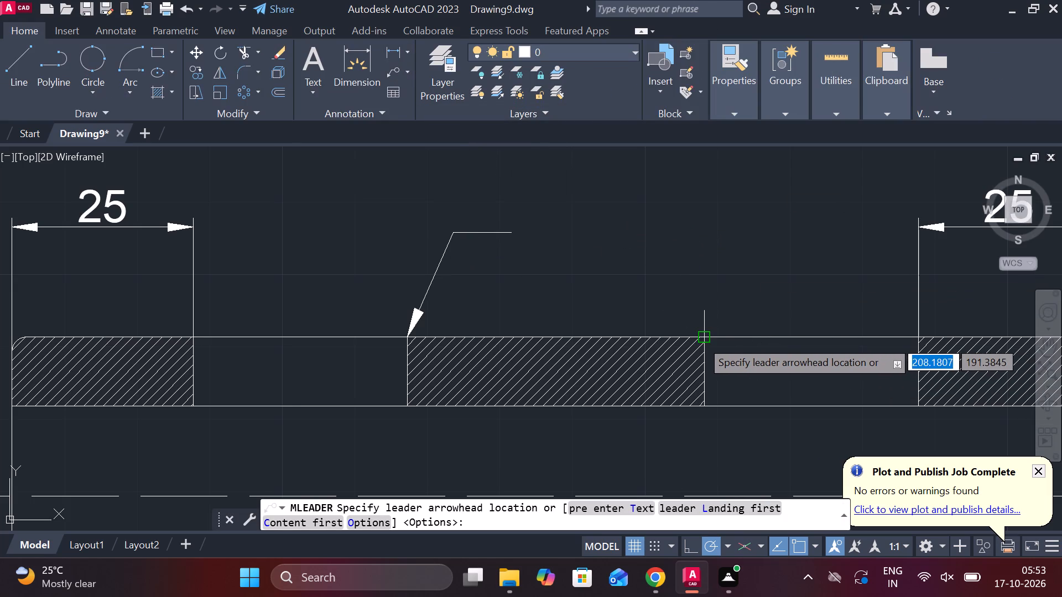
left_click(701, 340)
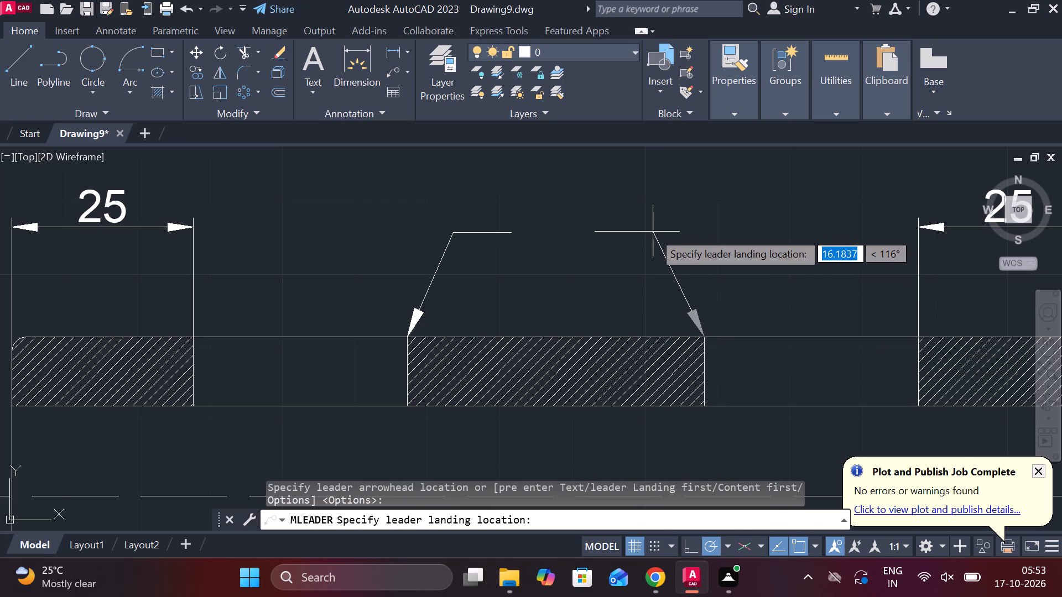
left_click(653, 232)
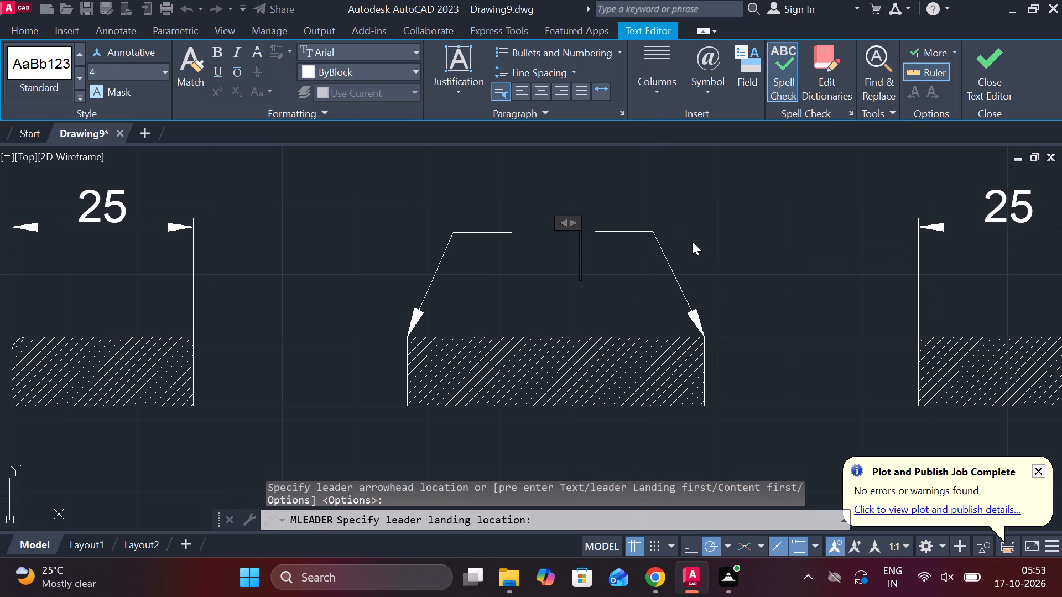
key("Escape")
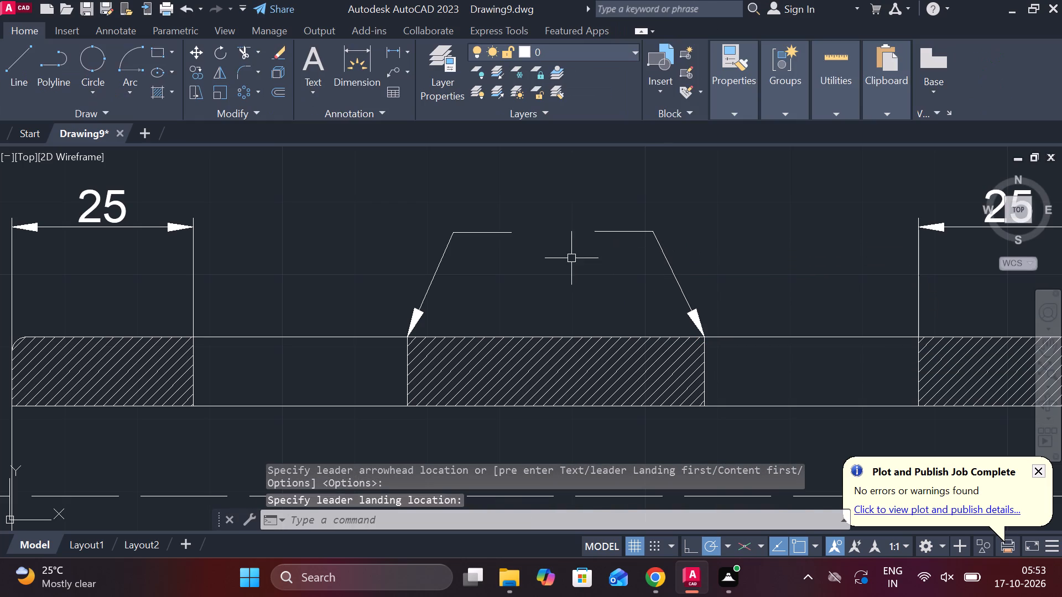
Shorten the horizontal landings of both textless leaders by stretching their inner ends outward.
scroll(544, 264, "down", 1)
scroll(544, 264, "up", 2)
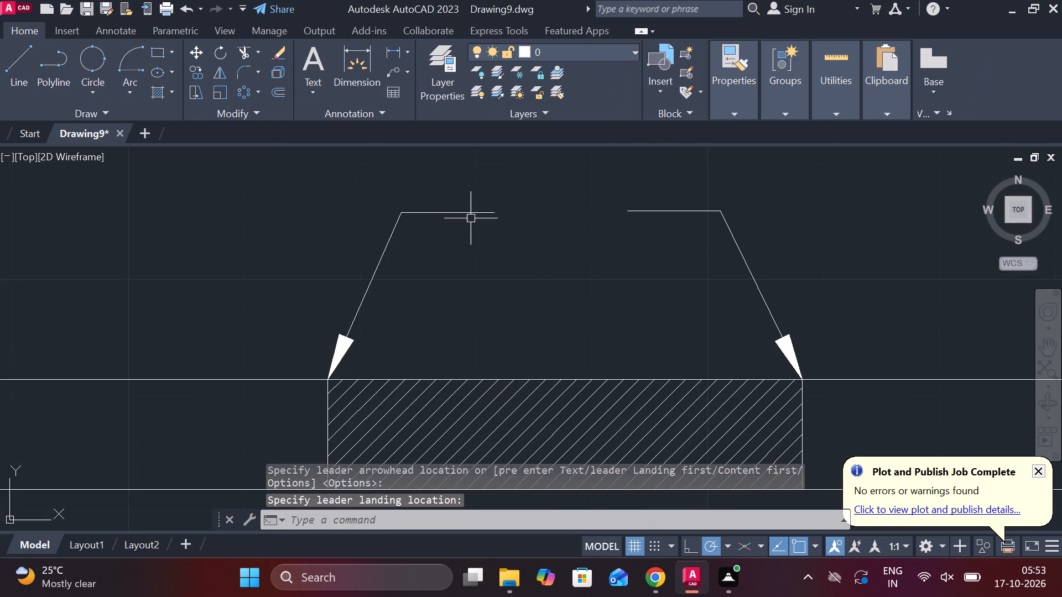
left_click(465, 213)
left_click(496, 214)
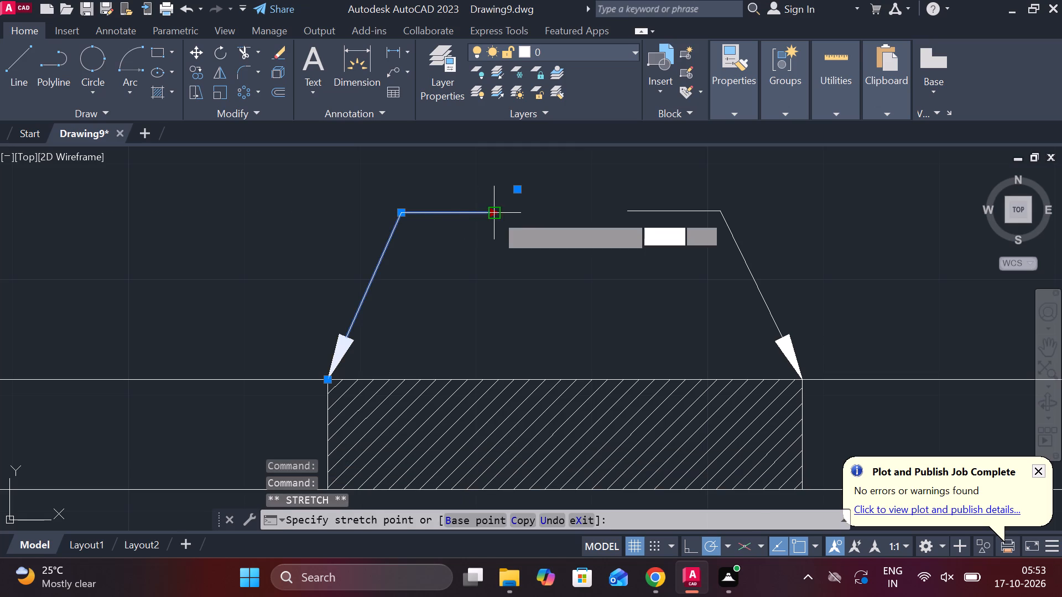
left_click(457, 216)
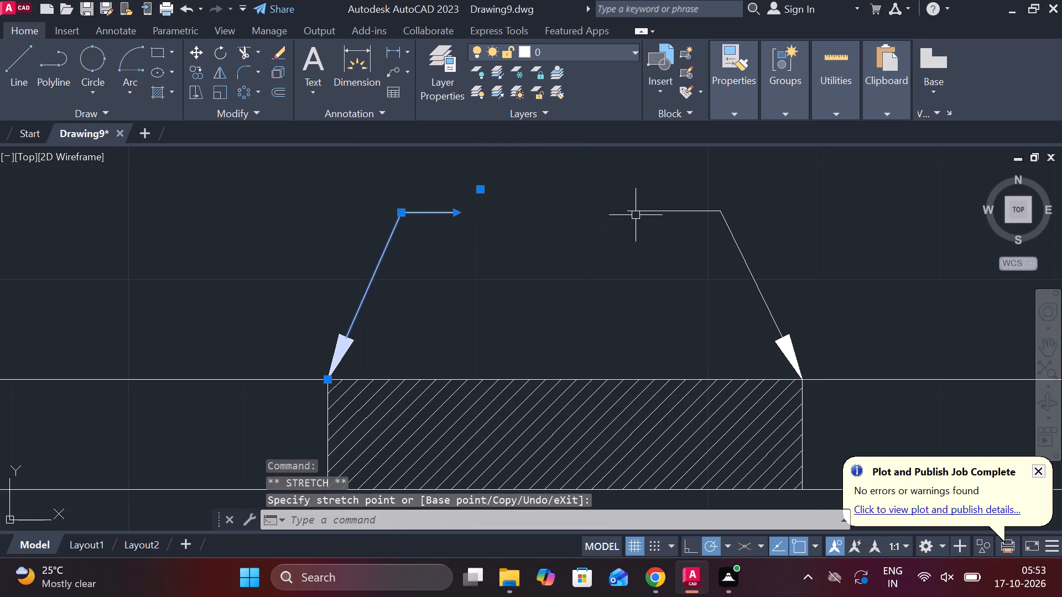
double_click(644, 214)
key("Escape")
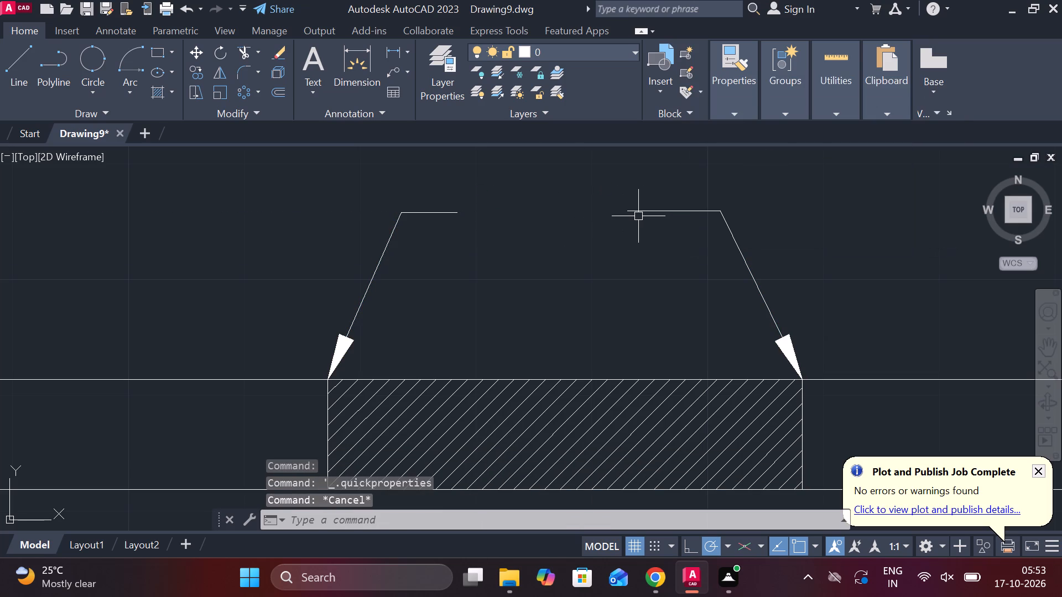
left_click(638, 212)
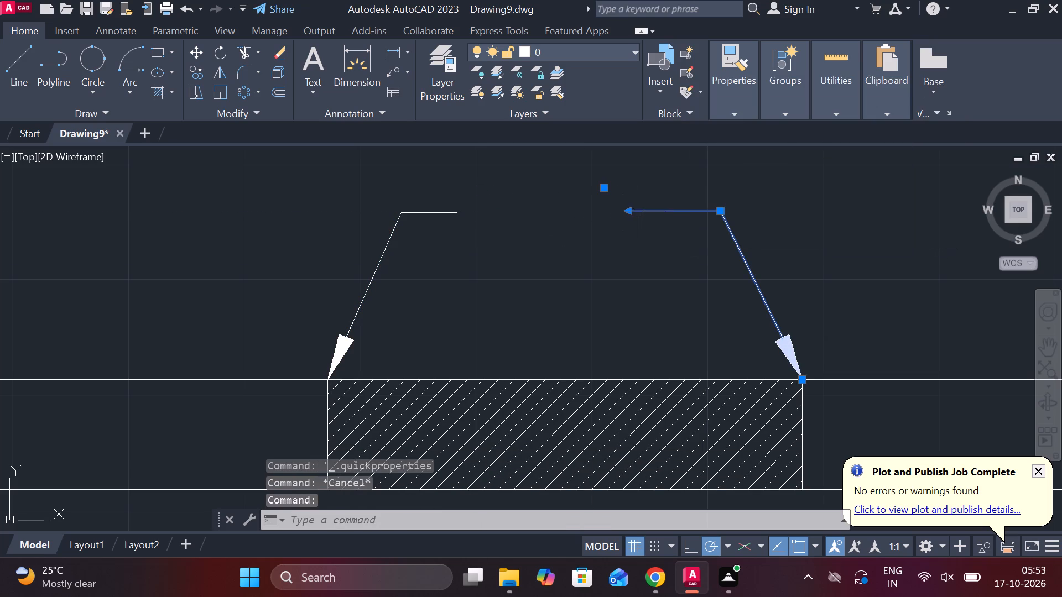
left_click(630, 212)
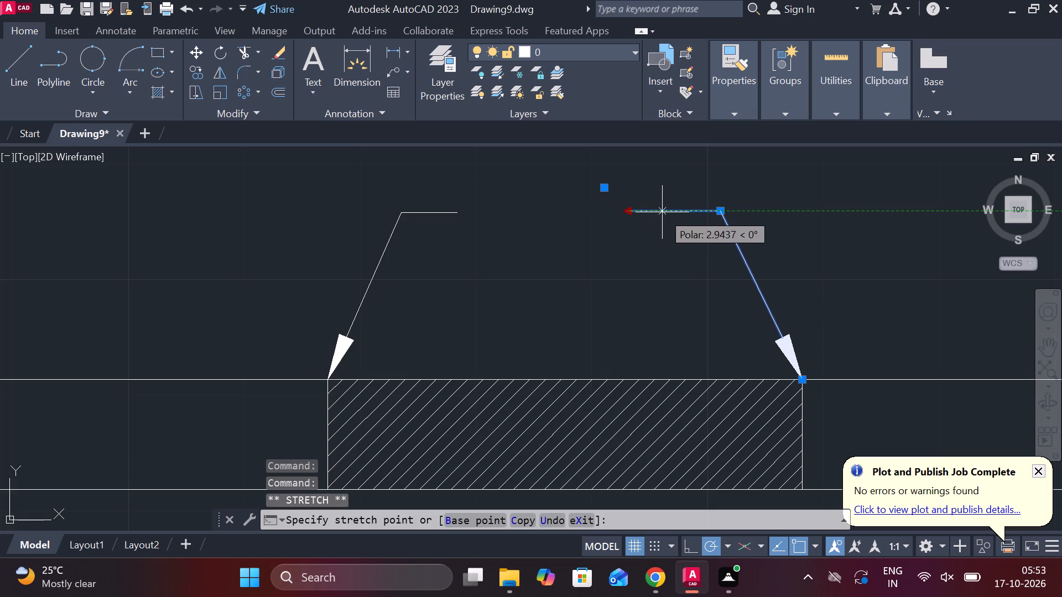
left_click(670, 212)
key("Escape")
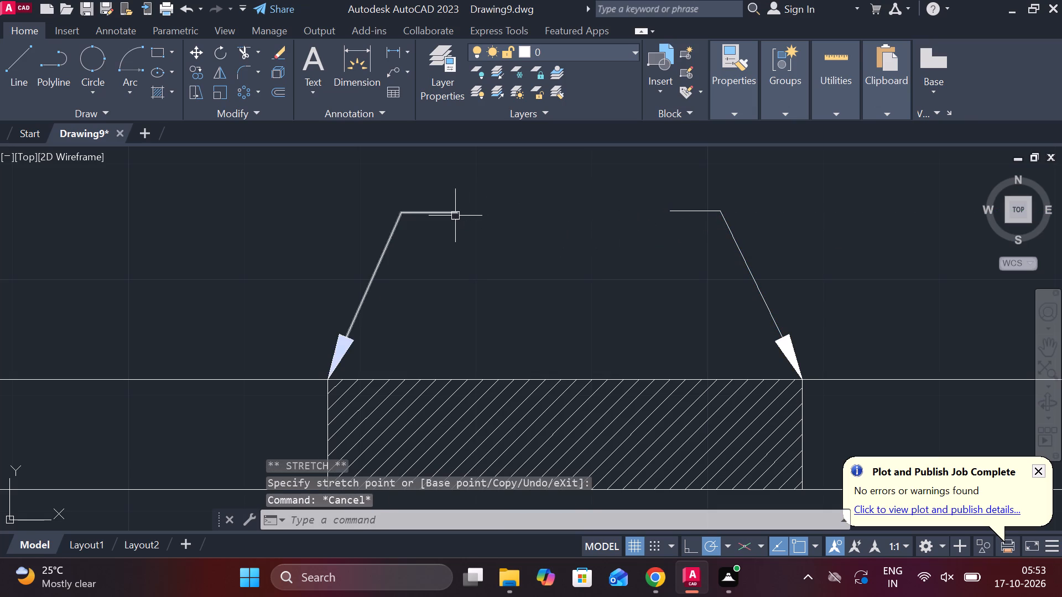
Shorten both leader landings further, pulling the right leader's inner end back by about 1.8 units.
left_click(455, 216)
left_click(457, 212)
left_click(435, 211)
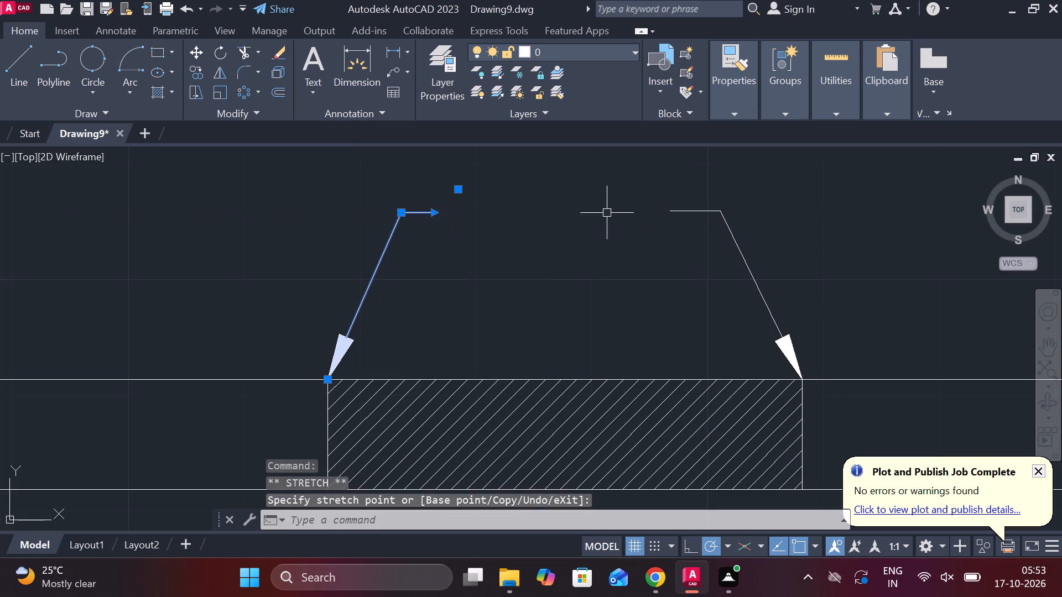
key("Escape")
left_click(680, 213)
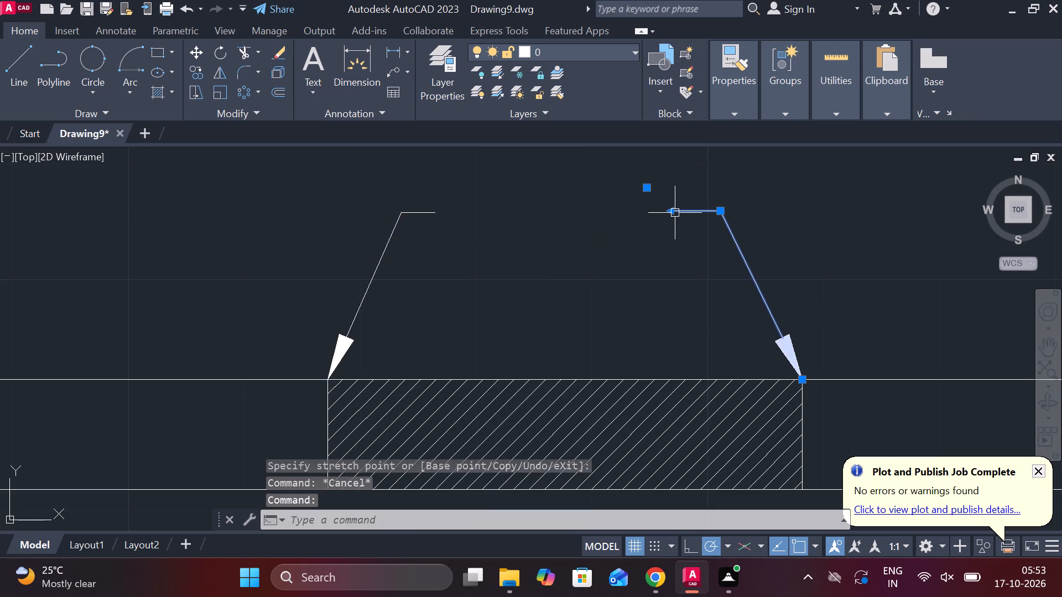
left_click(670, 210)
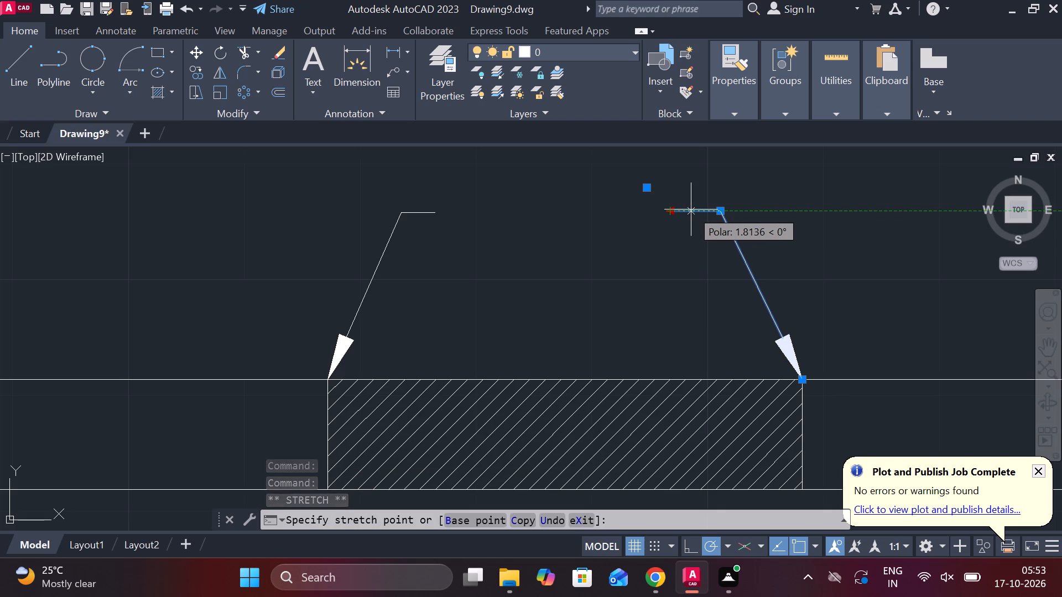
left_click(691, 210)
key("Escape")
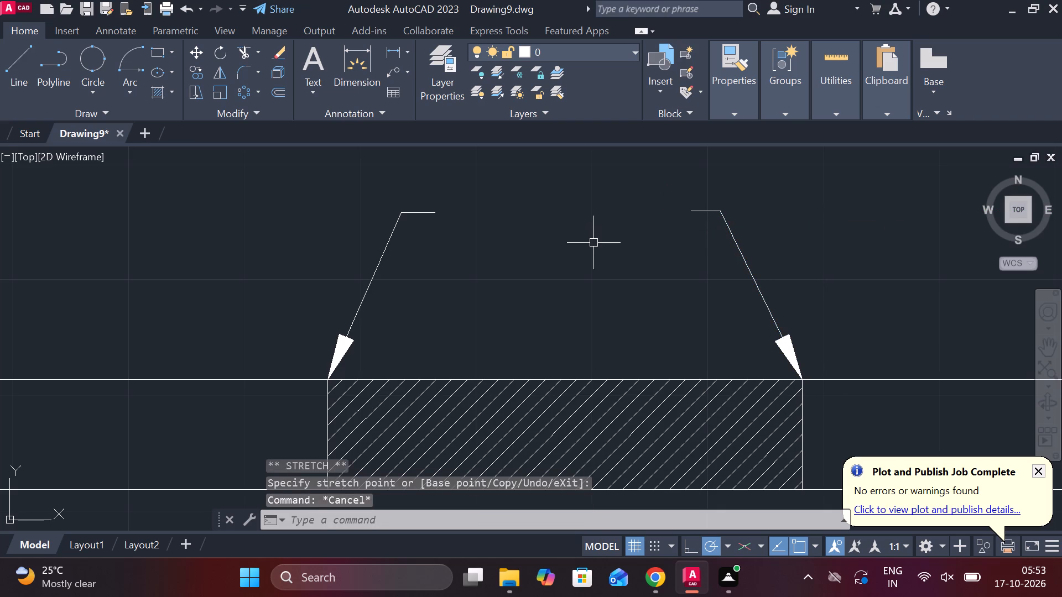
Add centred multiline text reading "Taper to suit" between the two textless leaders above the central hatched block.
key("m")
type("T")
key("space")
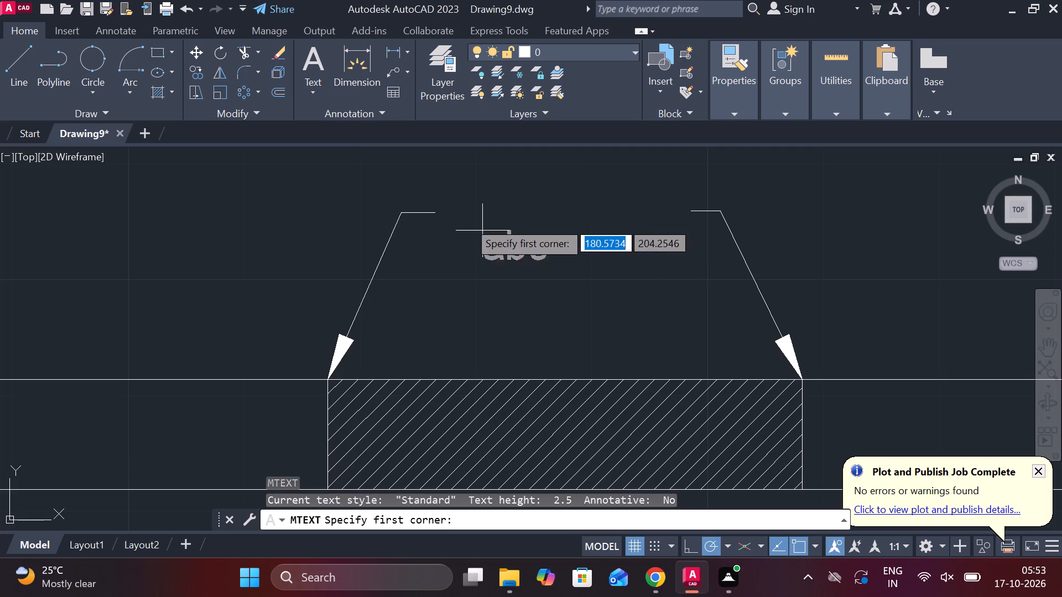
left_click(444, 191)
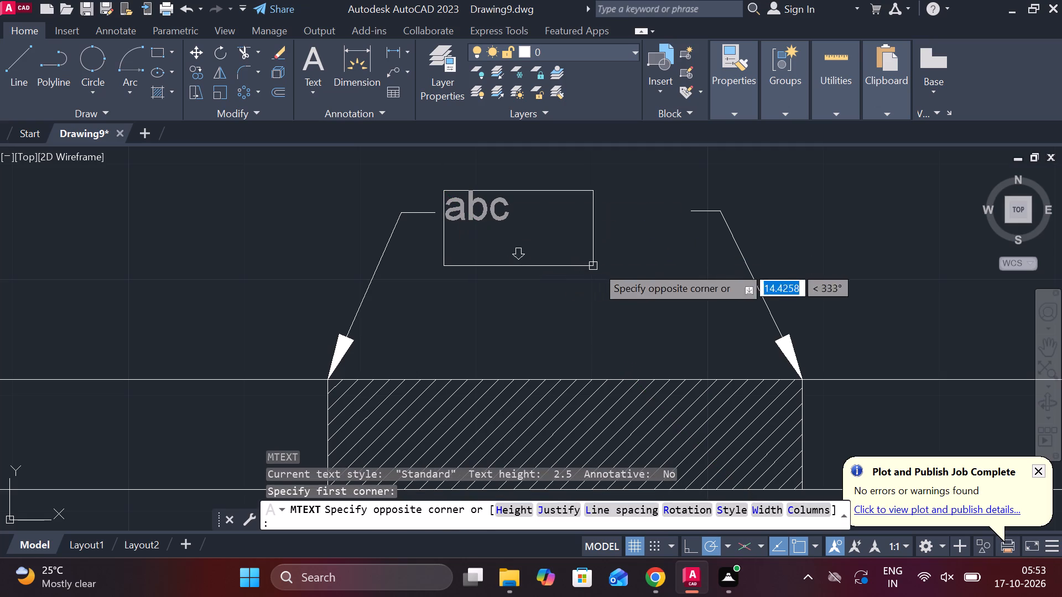
left_click(686, 239)
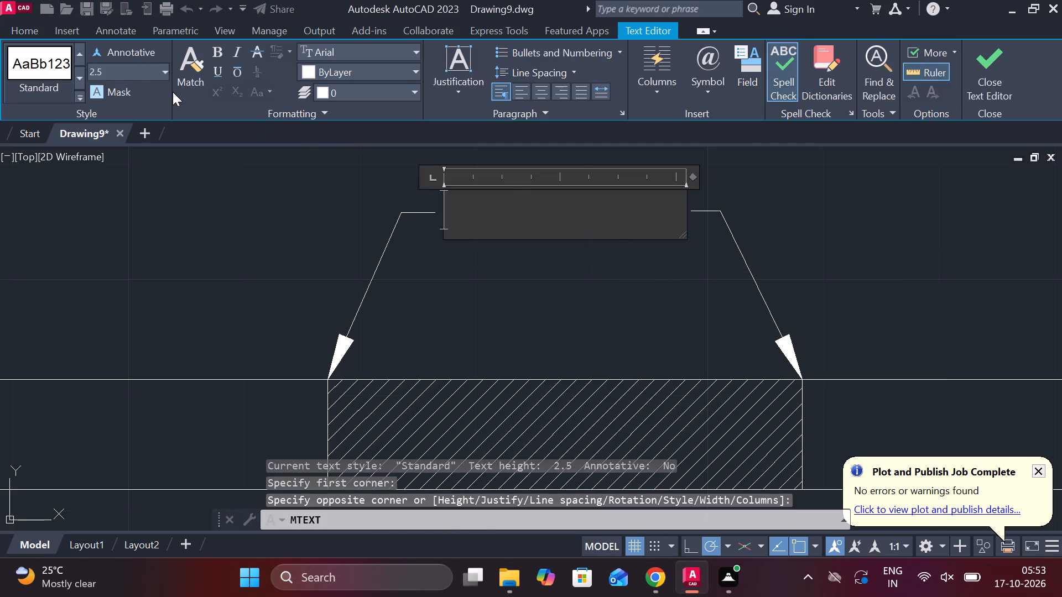
key("t")
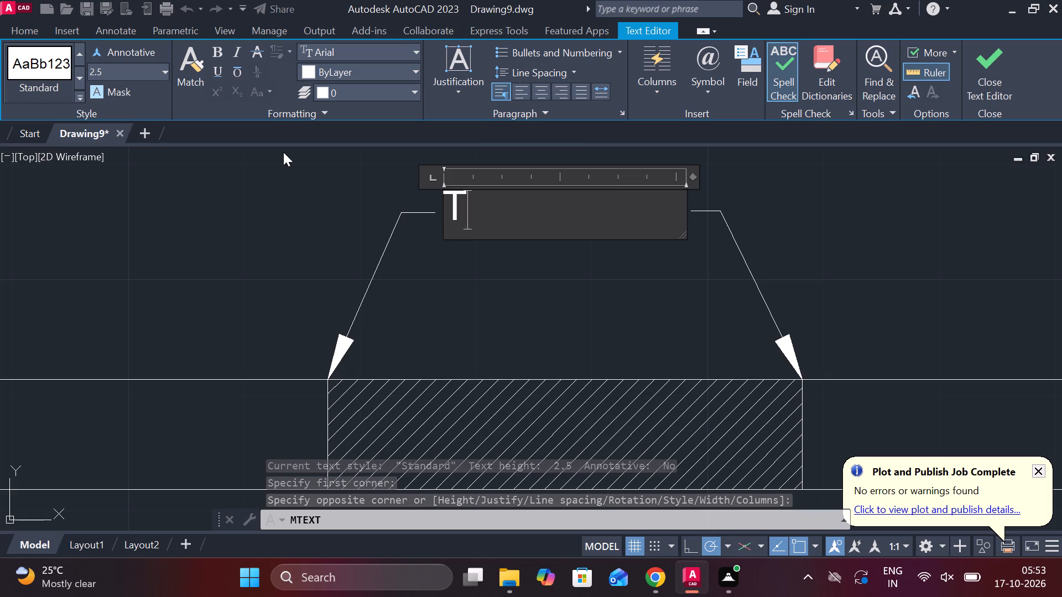
key("BackSpace")
key("BackSpace")
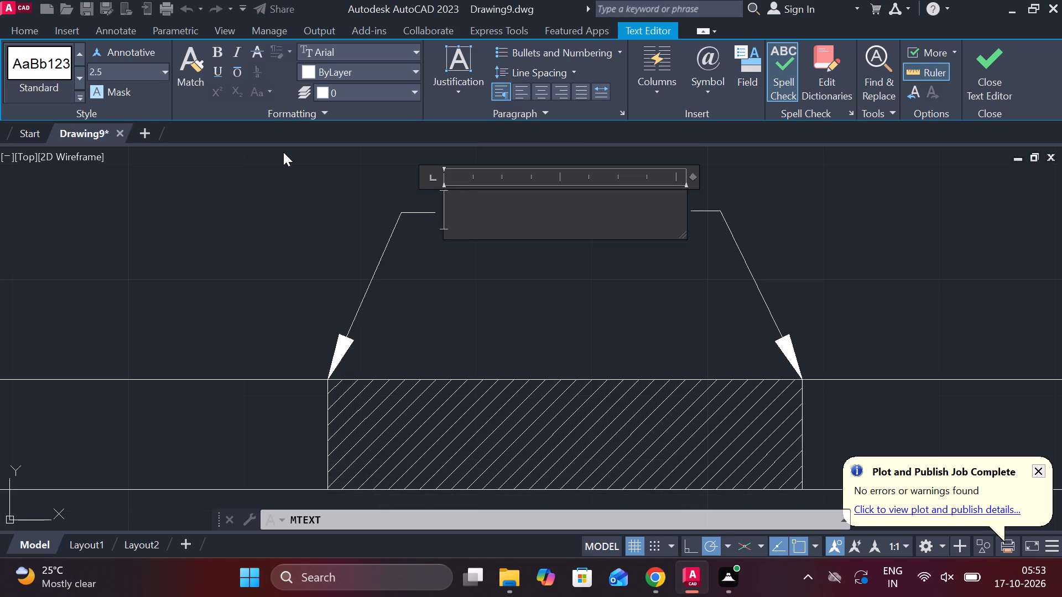
type("ap")
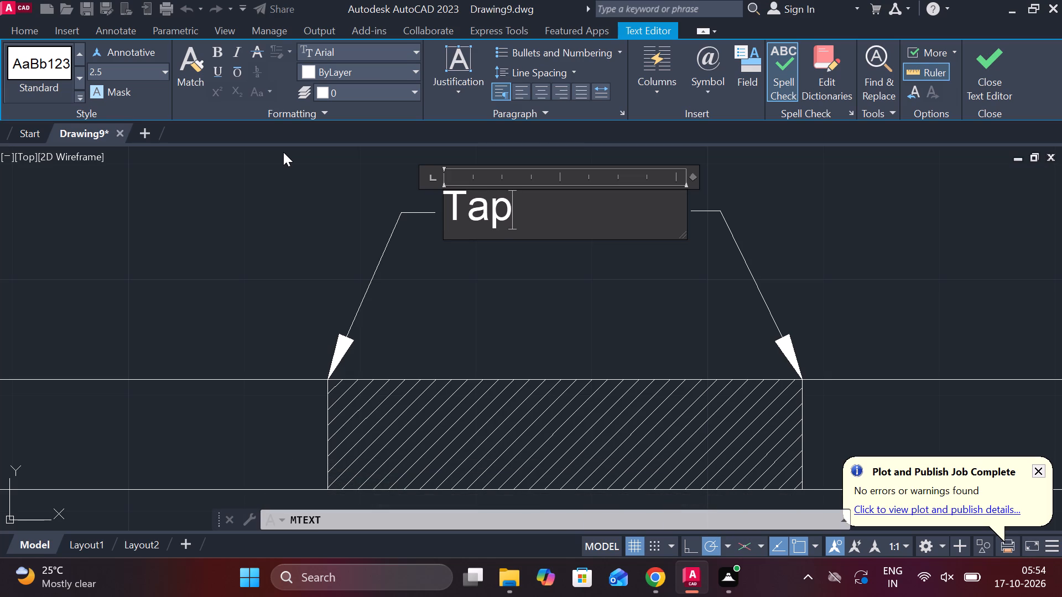
type("er")
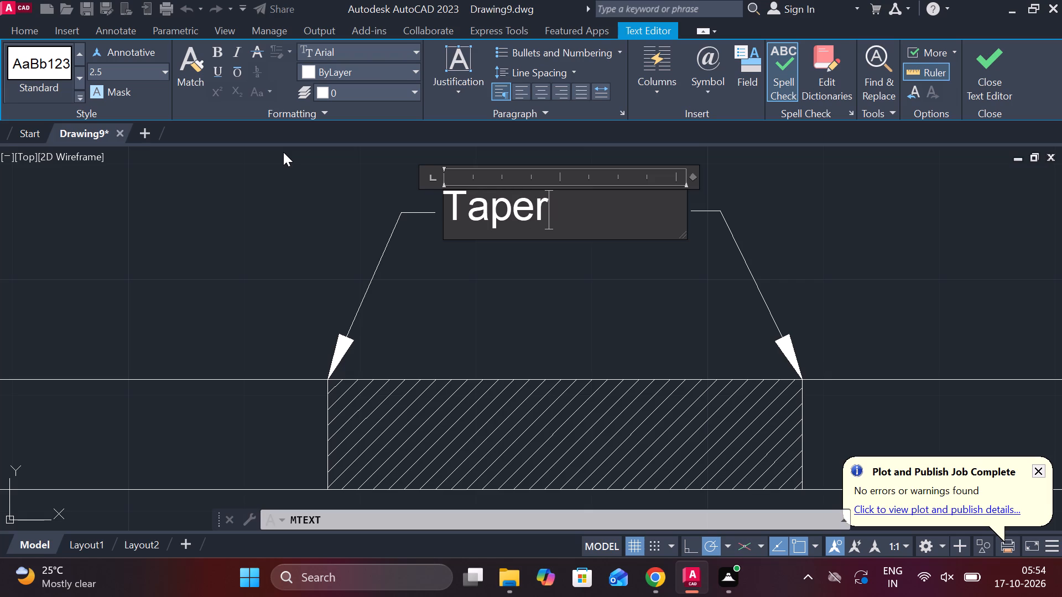
key("space")
type("to suit")
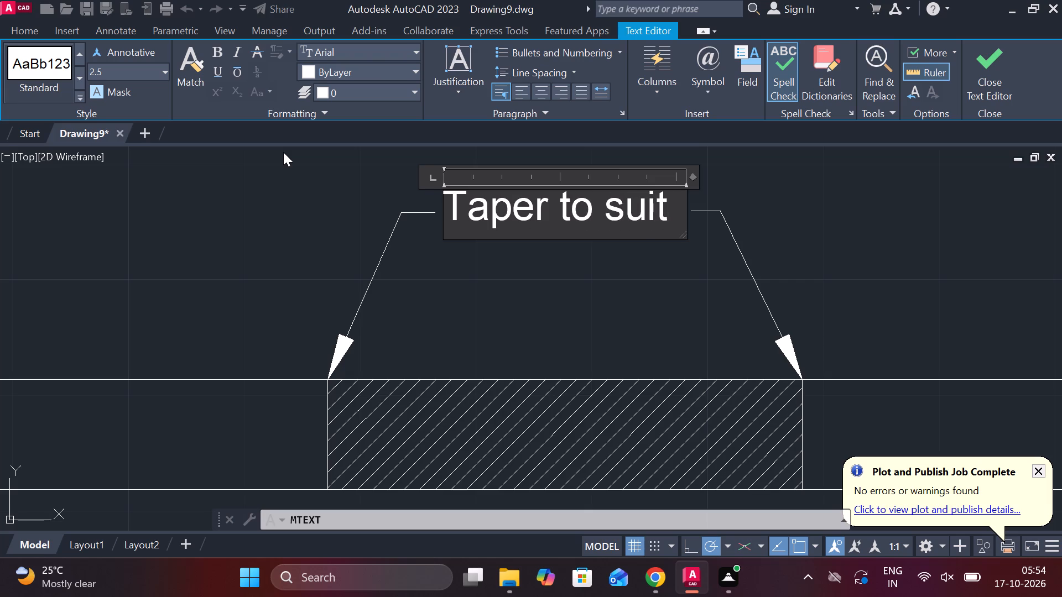
left_click(538, 91)
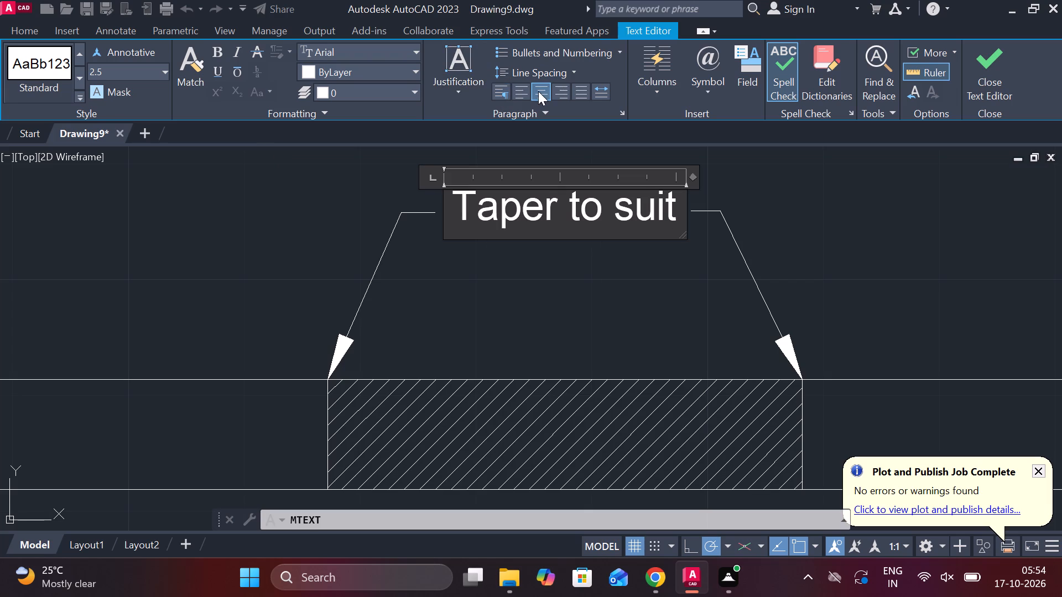
Add a second line reading "cotter" to the note and finish the text.
key("Return")
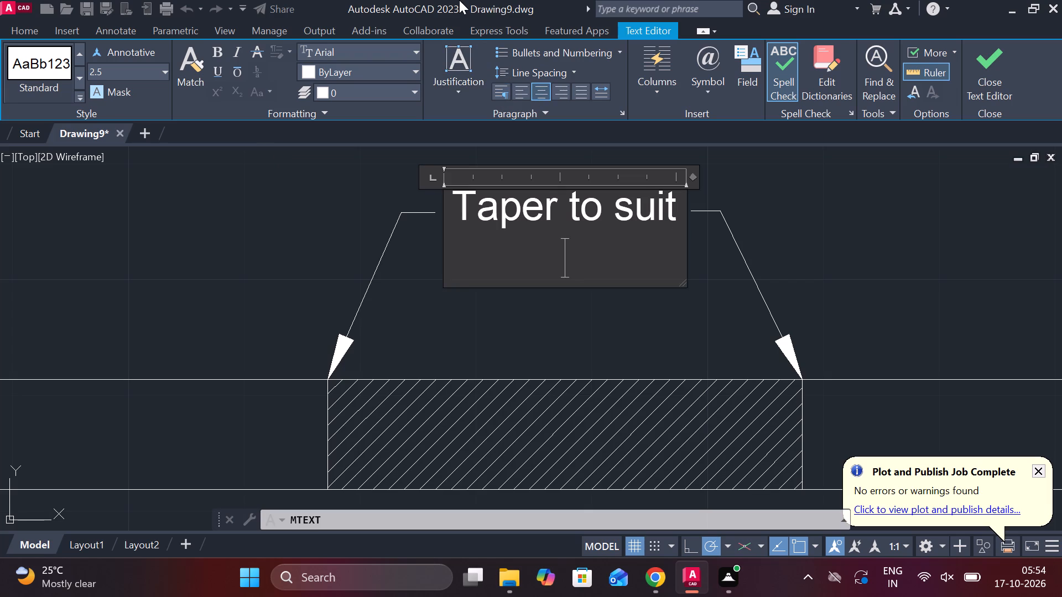
key("t")
key("BackSpace")
key("c")
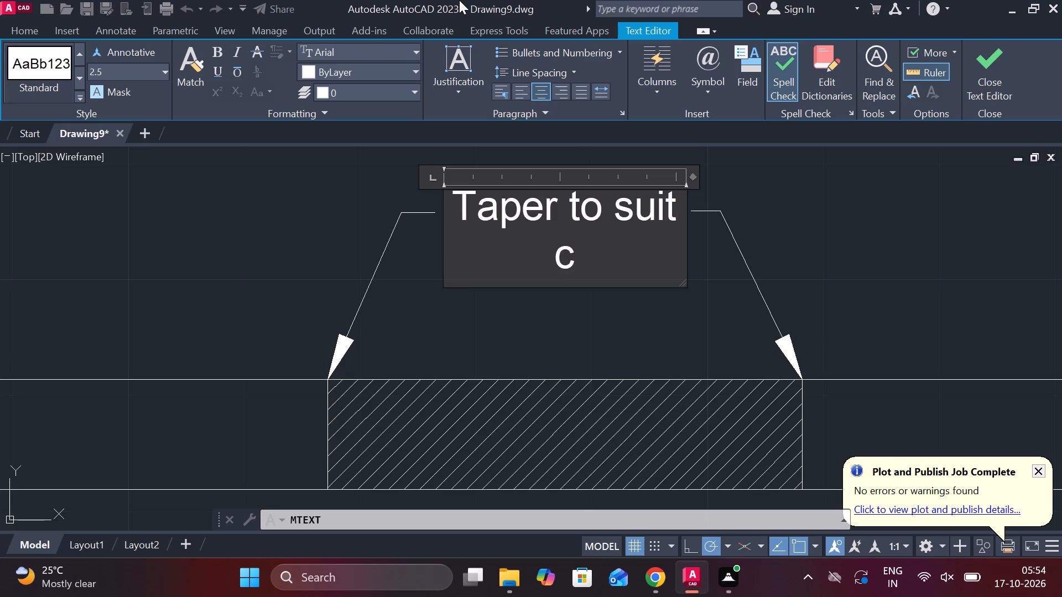
type("otter")
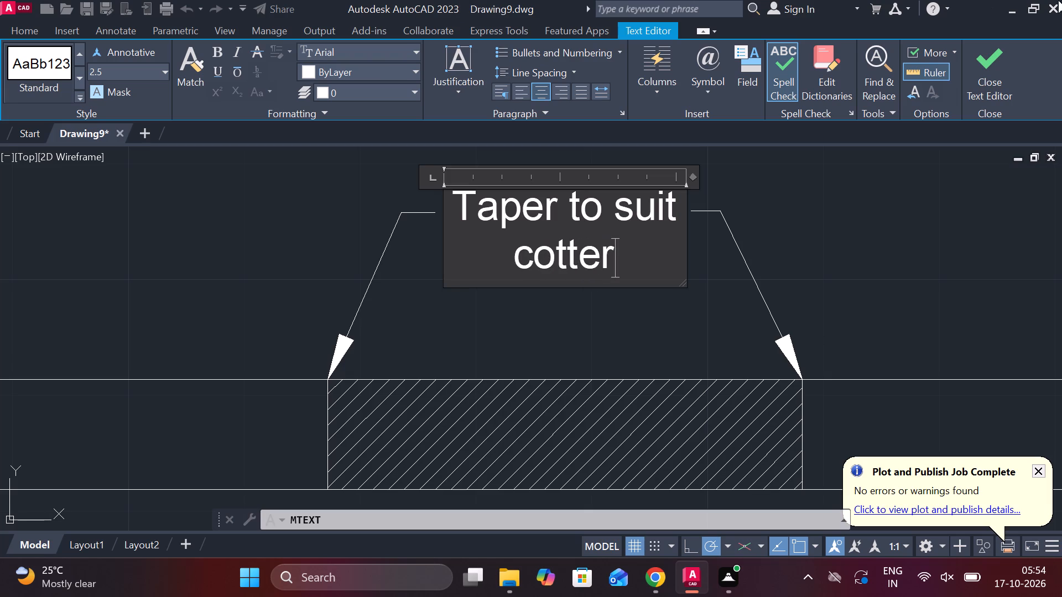
left_click(1008, 77)
Add a horizontal linear dimension for the sleeve's overall length, placed below the sectional view.
scroll(827, 243, "down", 2)
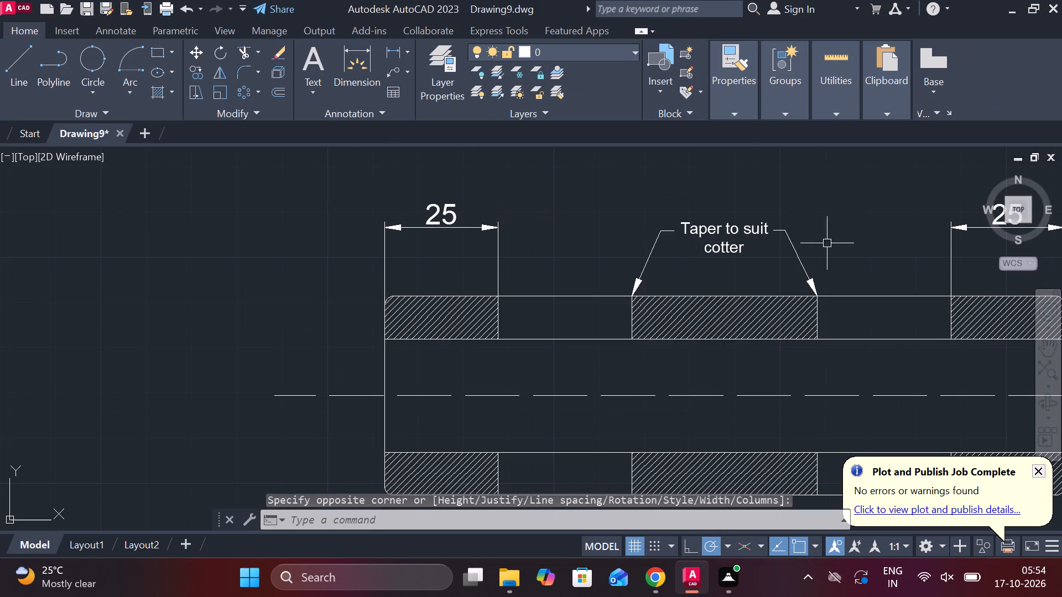
middle_click_drag(837, 249, 689, 243)
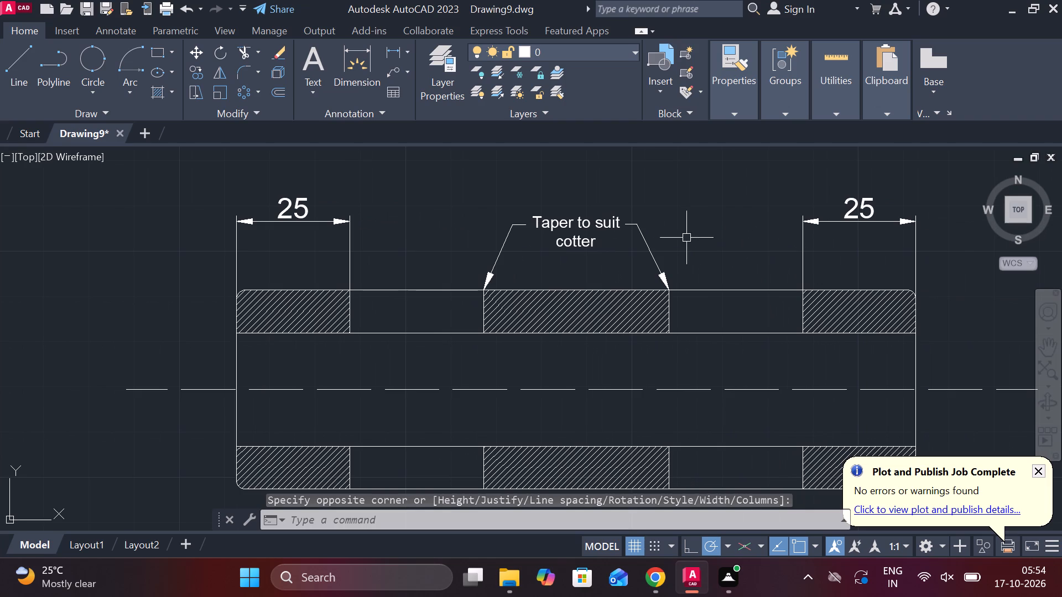
scroll(686, 242, "down", 1)
scroll(683, 327, "up", 1)
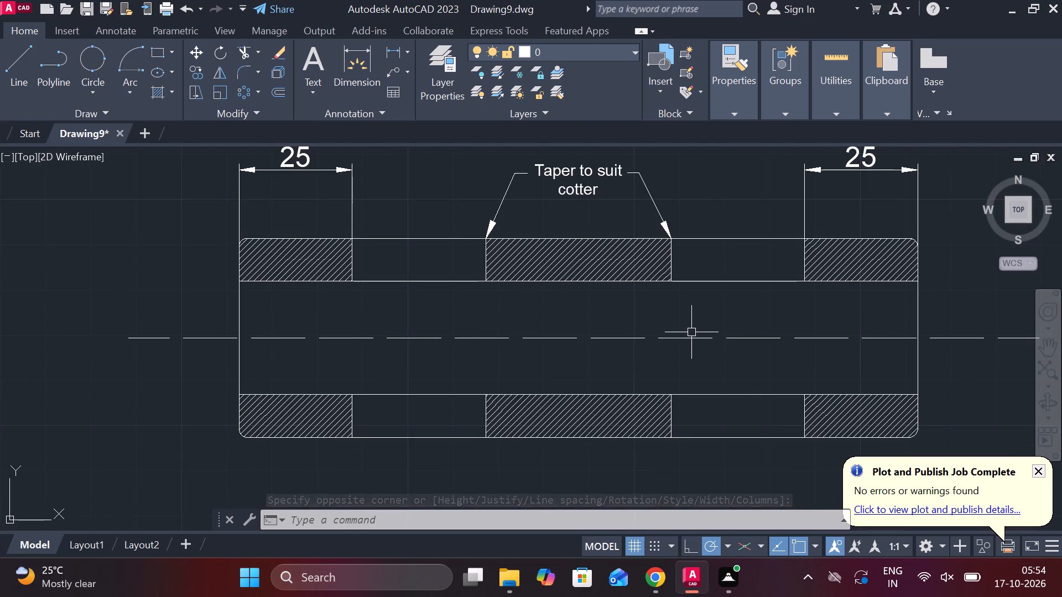
left_click(394, 53)
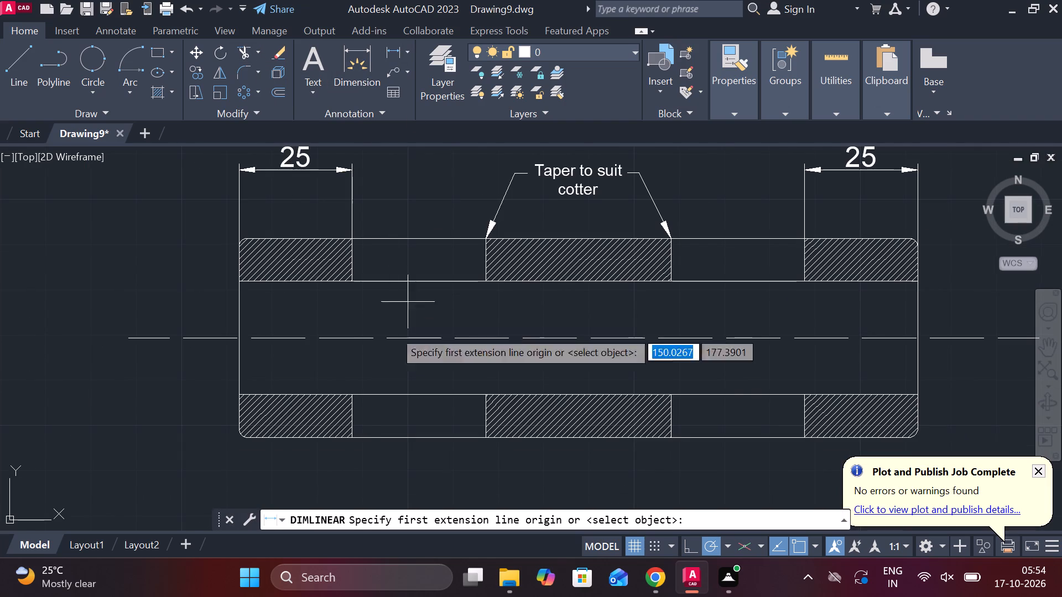
middle_click_drag(370, 362, 369, 340)
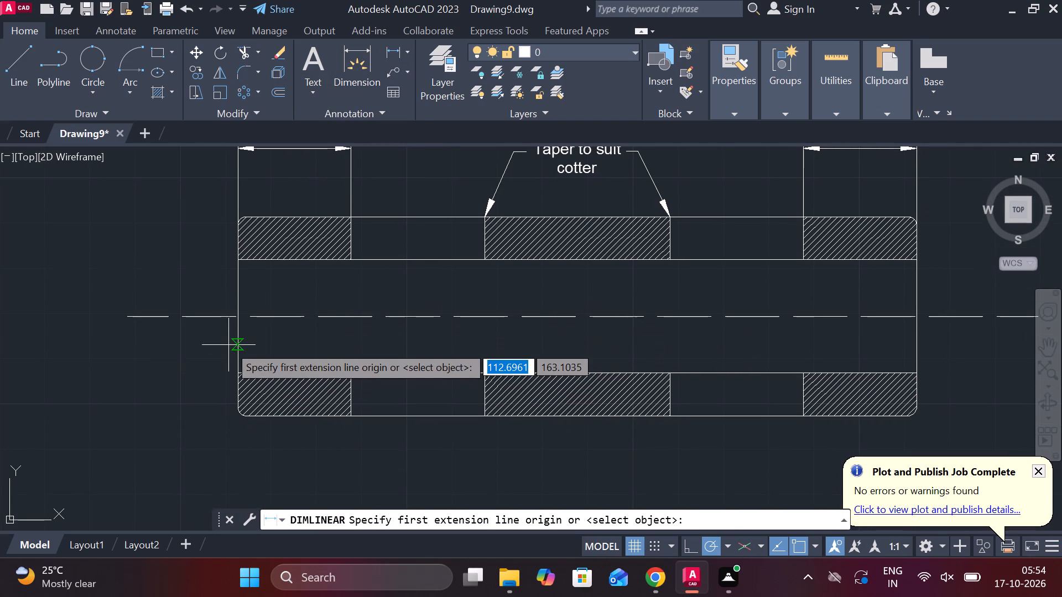
left_click(229, 347)
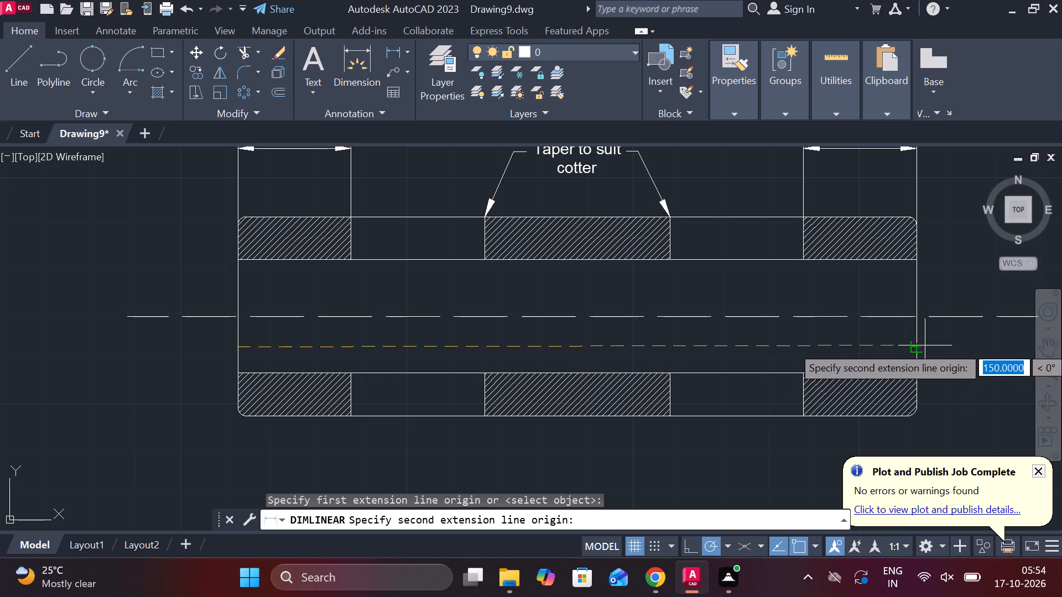
left_click(925, 345)
middle_click_drag(723, 454, 721, 350)
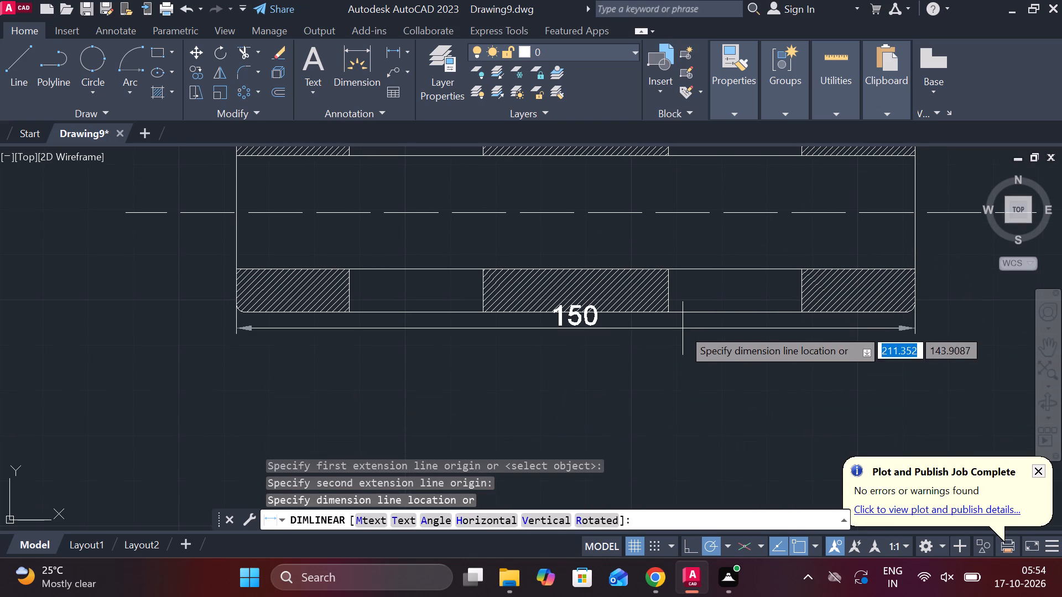
left_click(674, 378)
Add a vertical linear dimension for the sleeve's outer diameter, placed beyond its right end.
scroll(704, 351, "down", 2)
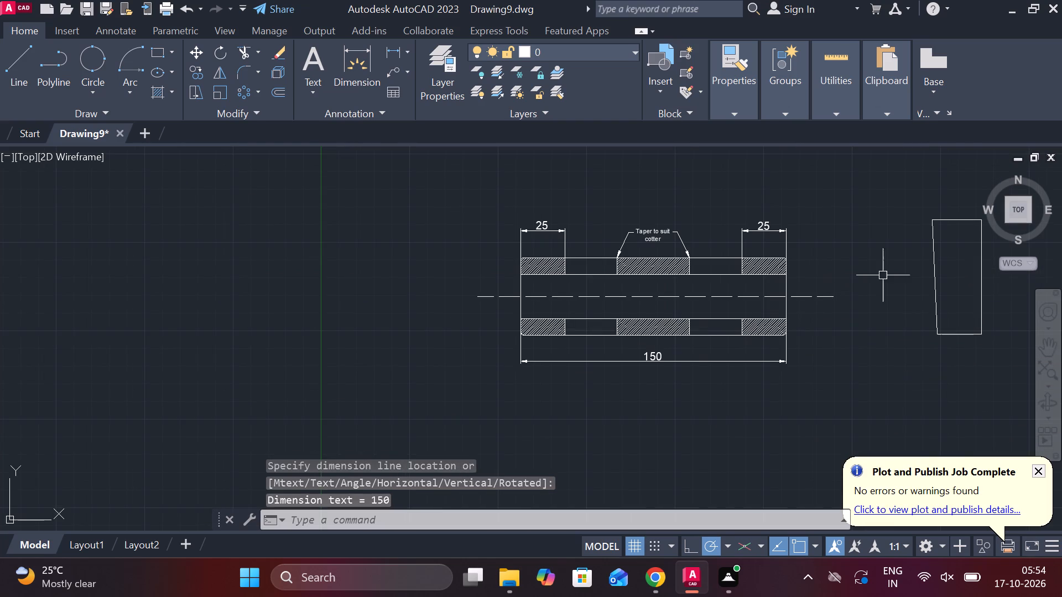
middle_click_drag(883, 275, 806, 294)
scroll(733, 311, "up", 2)
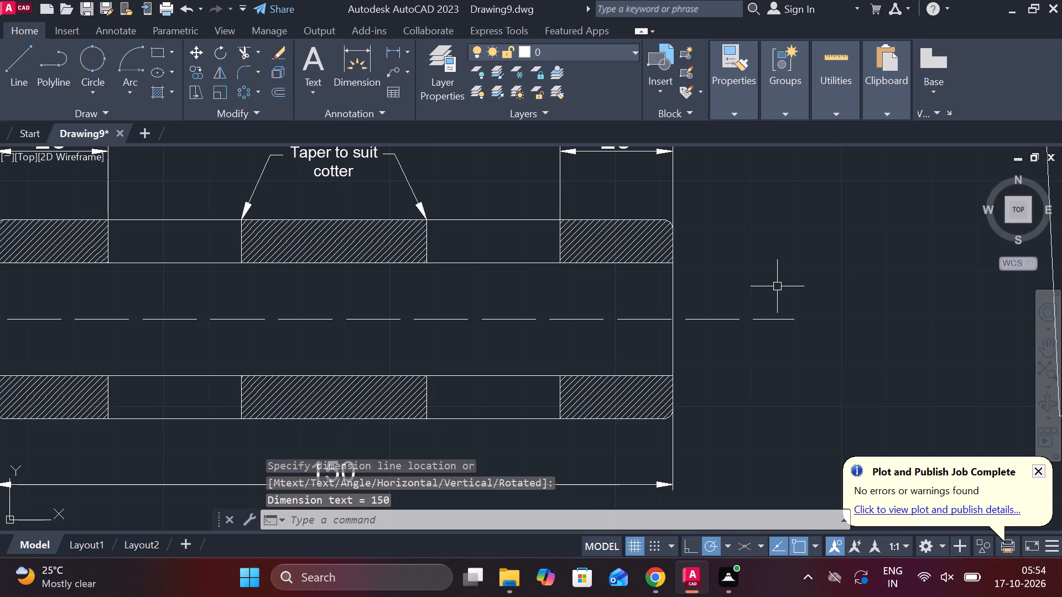
middle_click_drag(764, 286, 636, 315)
key("space")
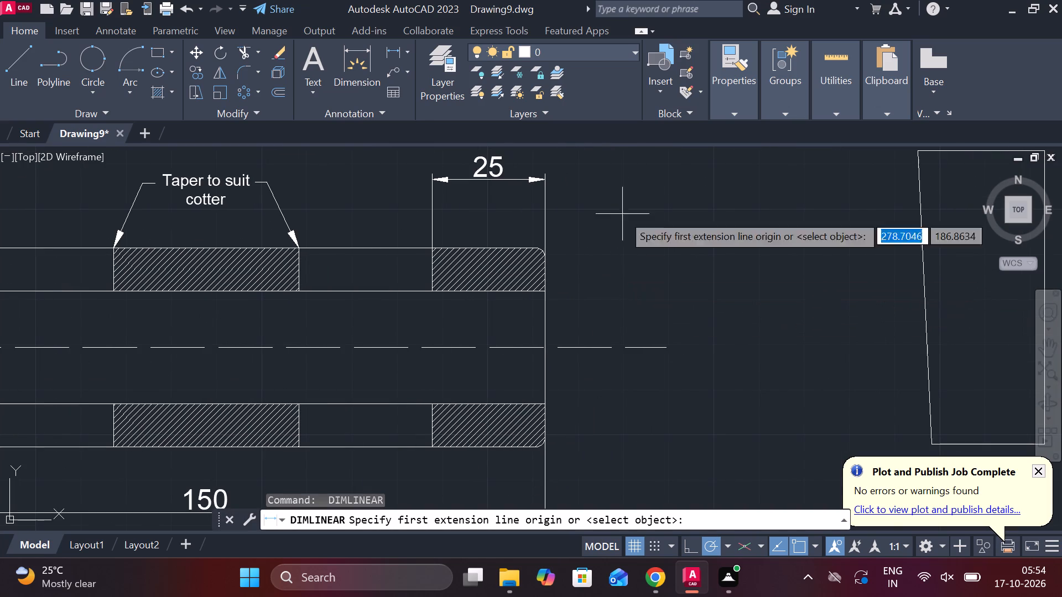
left_click(502, 243)
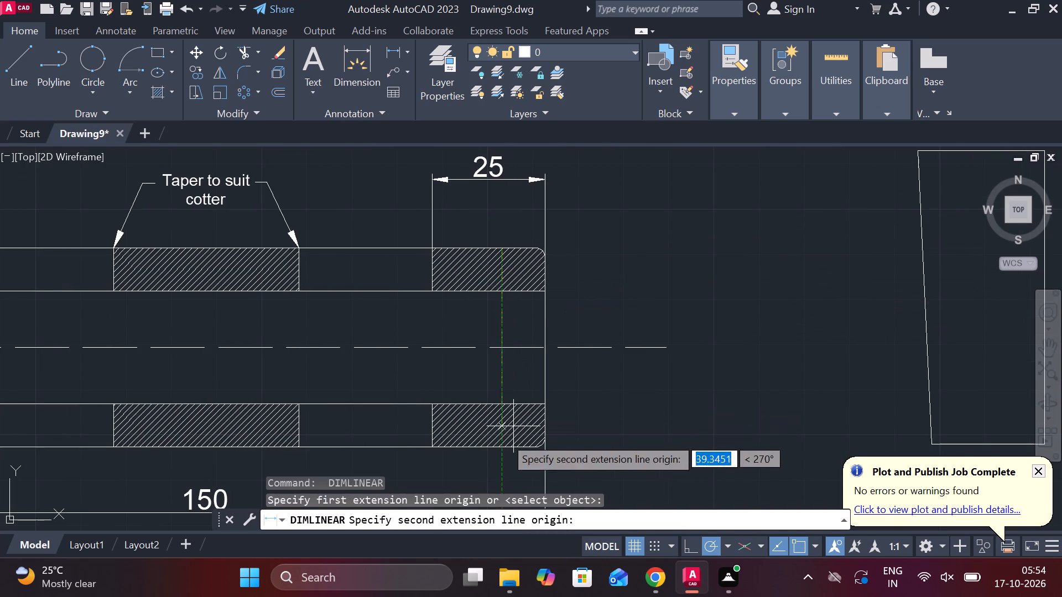
left_click(499, 449)
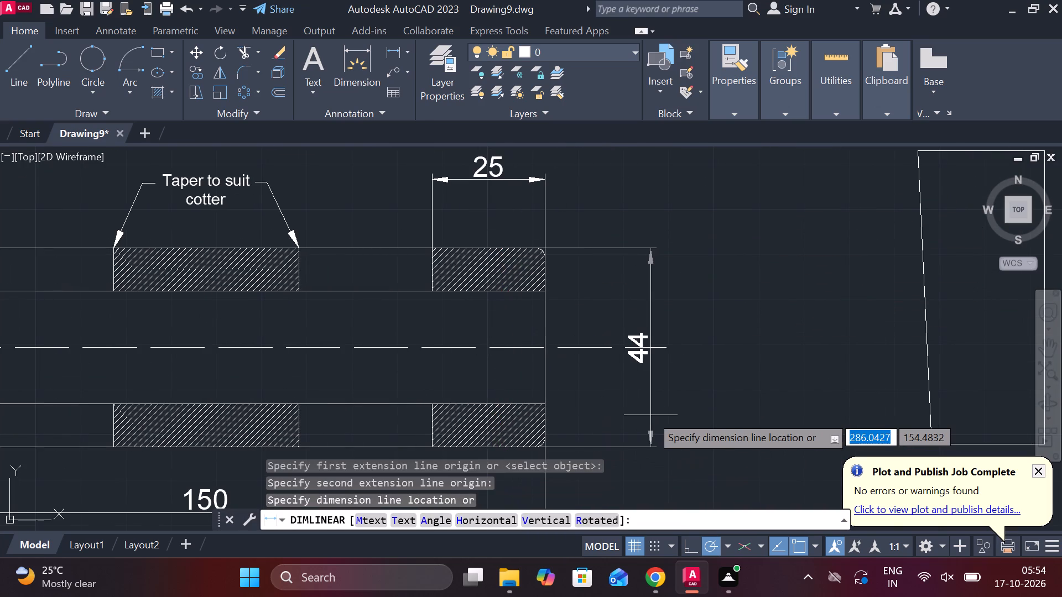
left_click(692, 412)
Add a vertical linear dimension for the sleeve's bore, placed between the right end face and the outer-diameter dimension.
key("space")
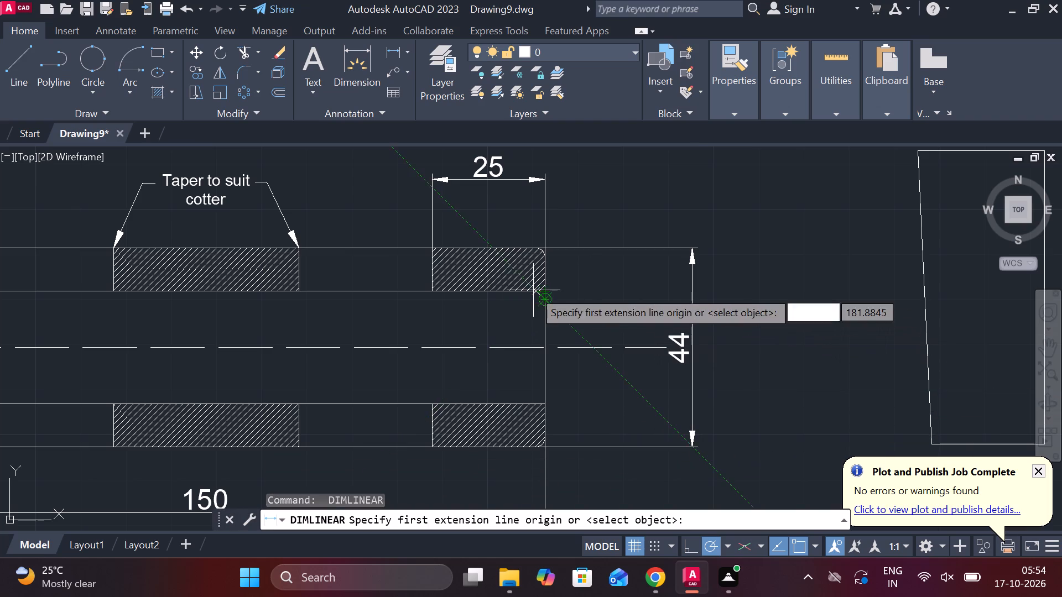
scroll(533, 290, "up", 3)
left_click(584, 290)
scroll(594, 296, "down", 3)
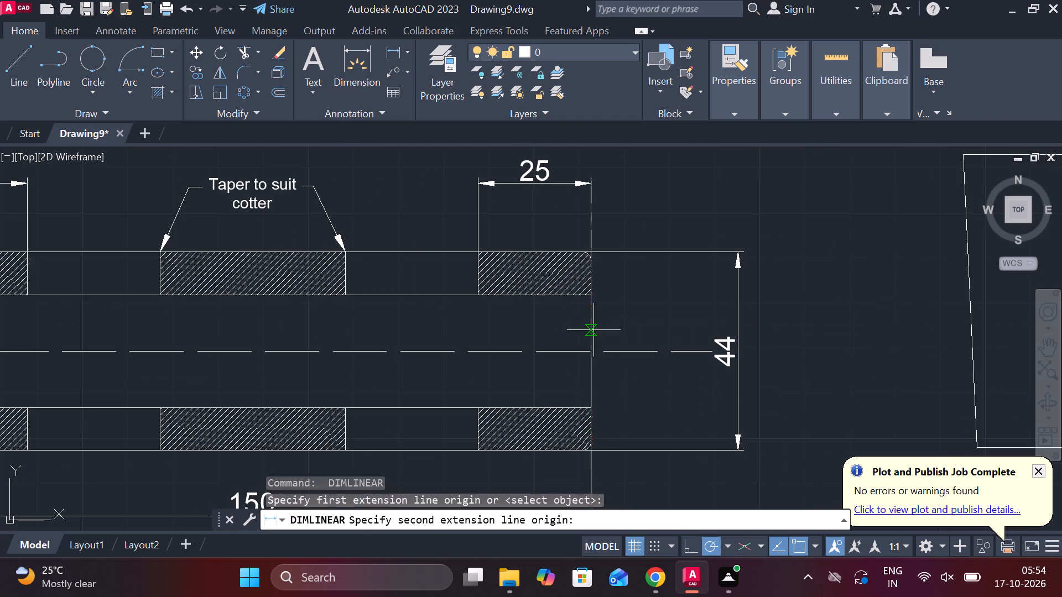
left_click(597, 407)
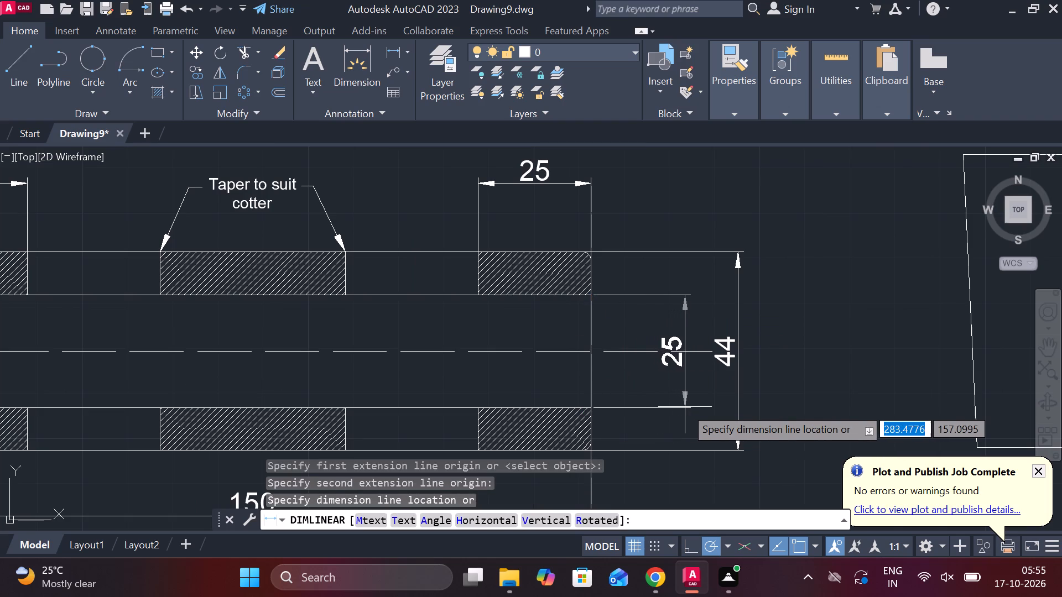
left_click(685, 407)
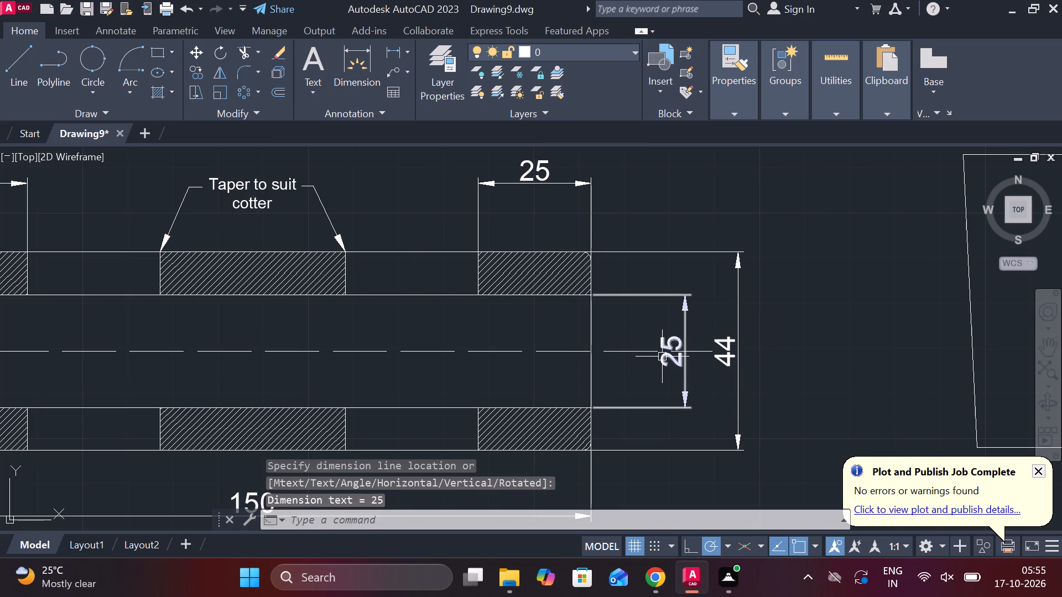
key("Escape")
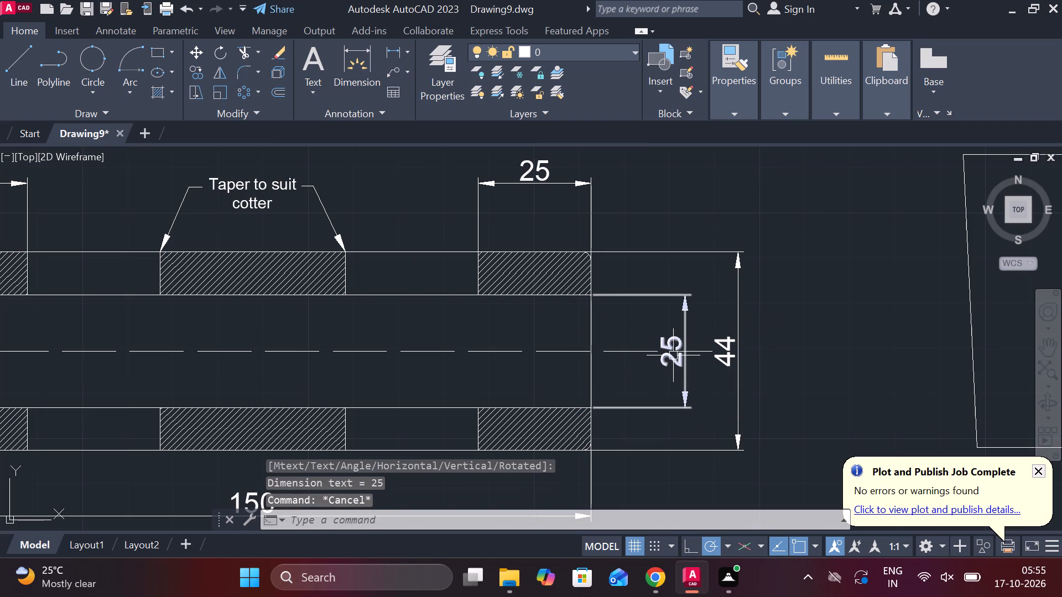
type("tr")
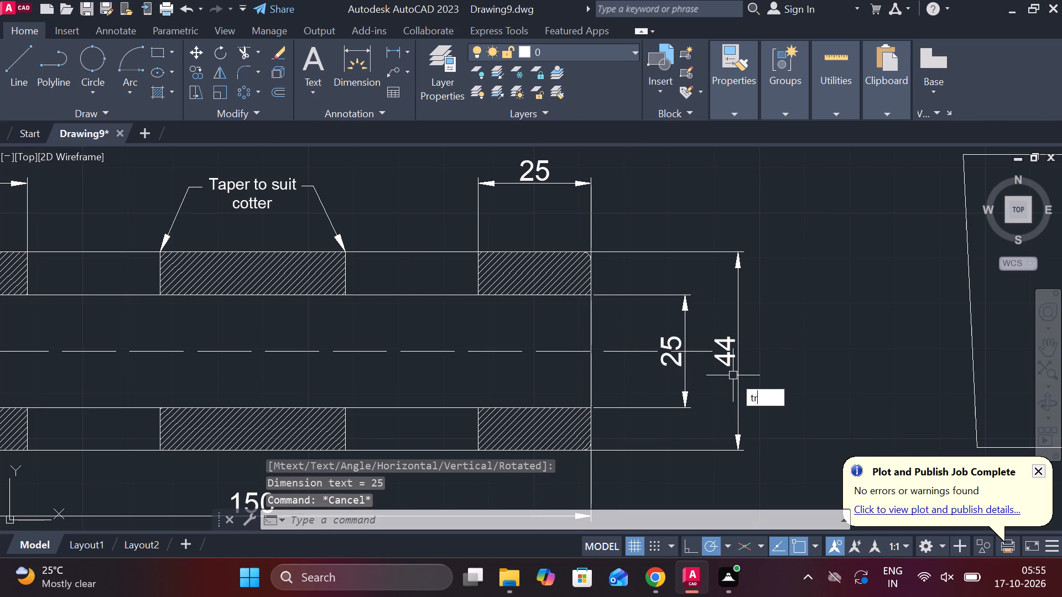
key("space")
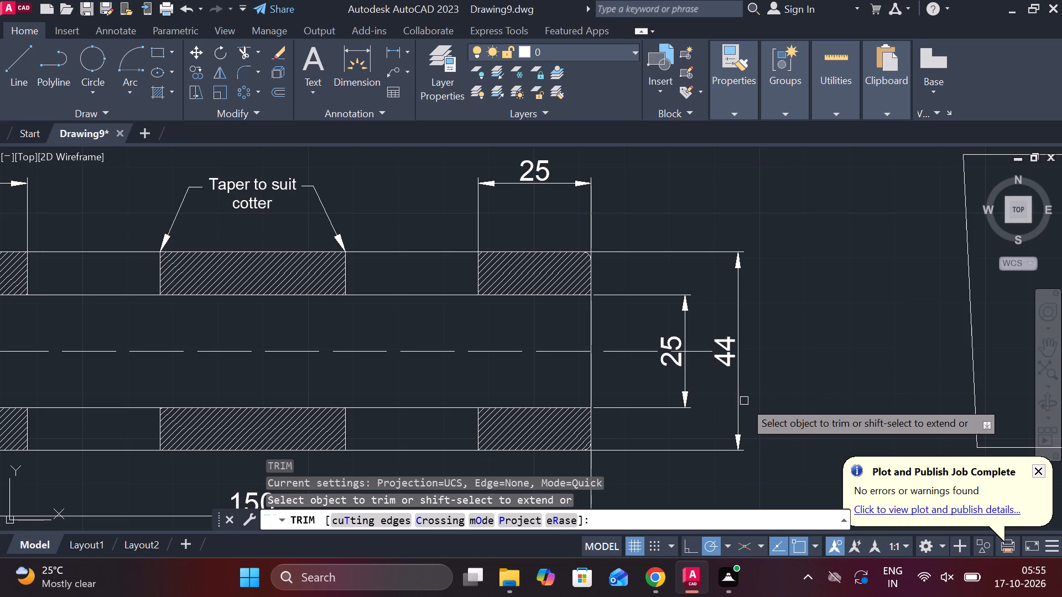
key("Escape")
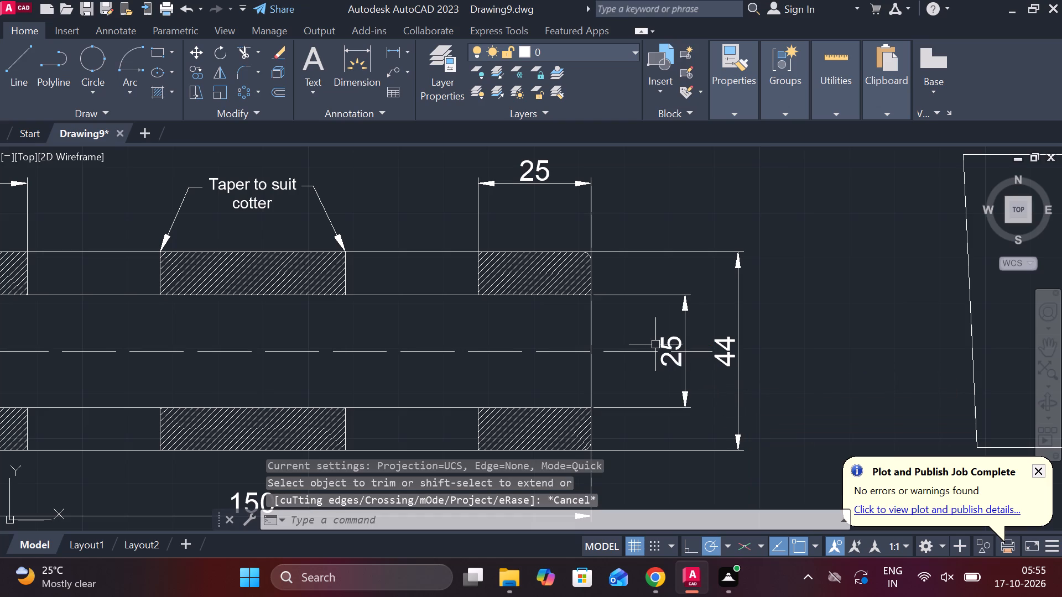
Add a diameter symbol in front of the sleeve's bore dimension so that it reads Ø25.
double_click(668, 342)
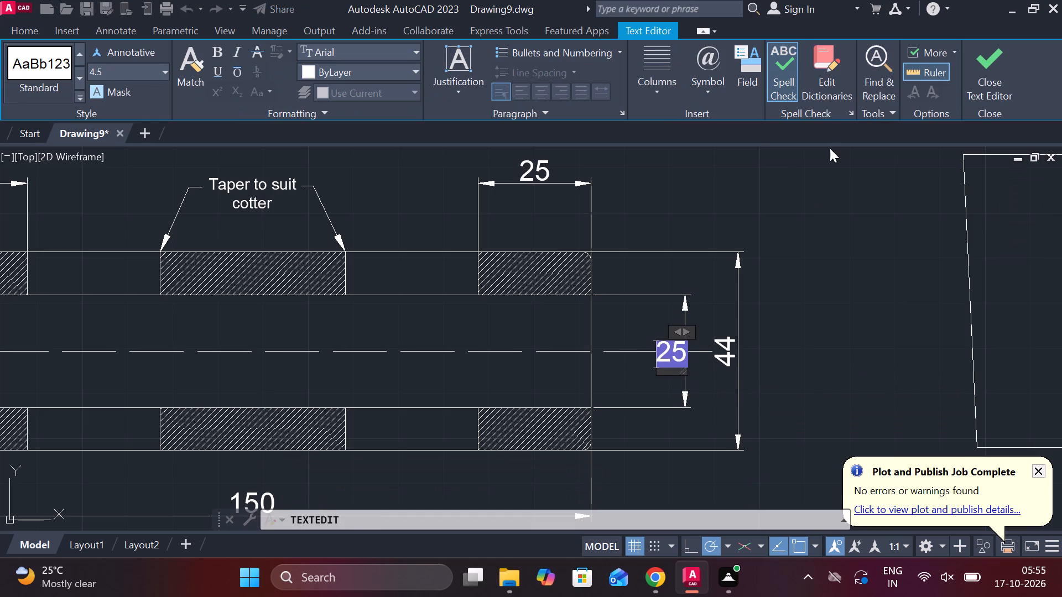
left_click(714, 98)
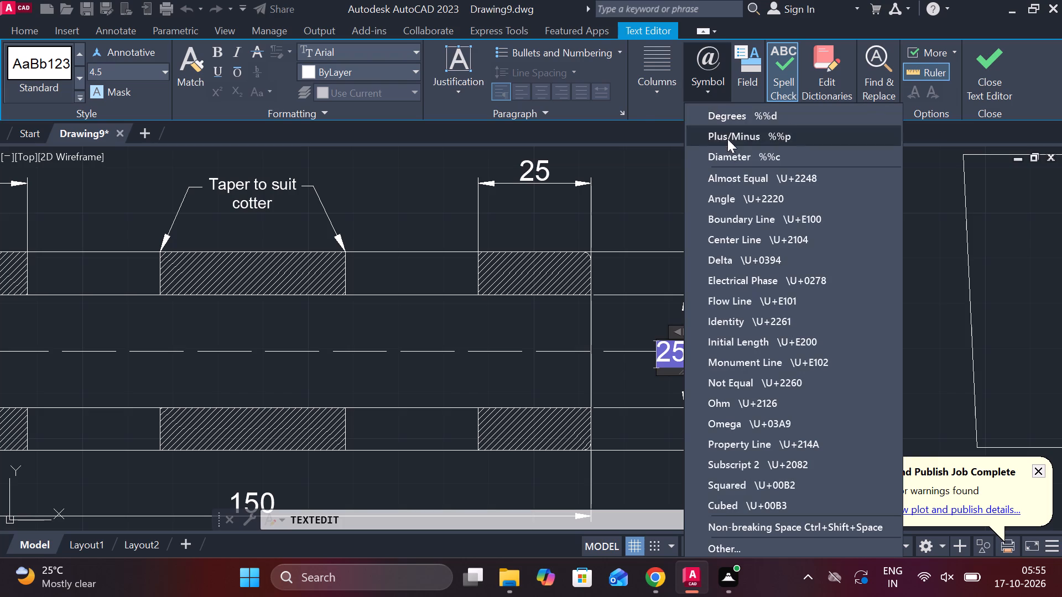
left_click(731, 157)
double_click(728, 358)
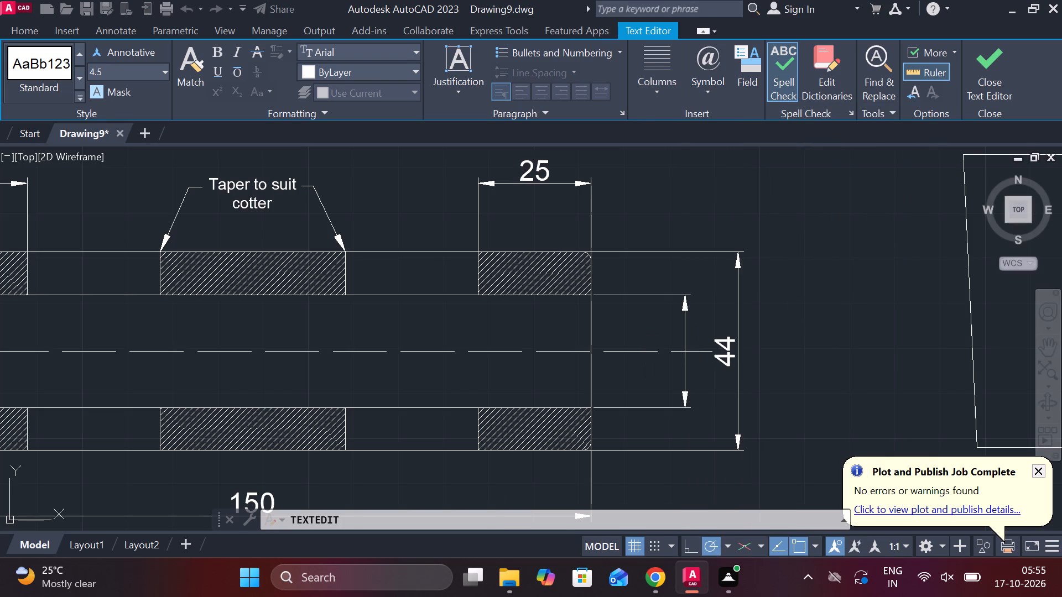
Add a diameter symbol in front of the sleeve's outer-diameter dimension so that it reads Ø44, and finish text editing.
double_click(727, 340)
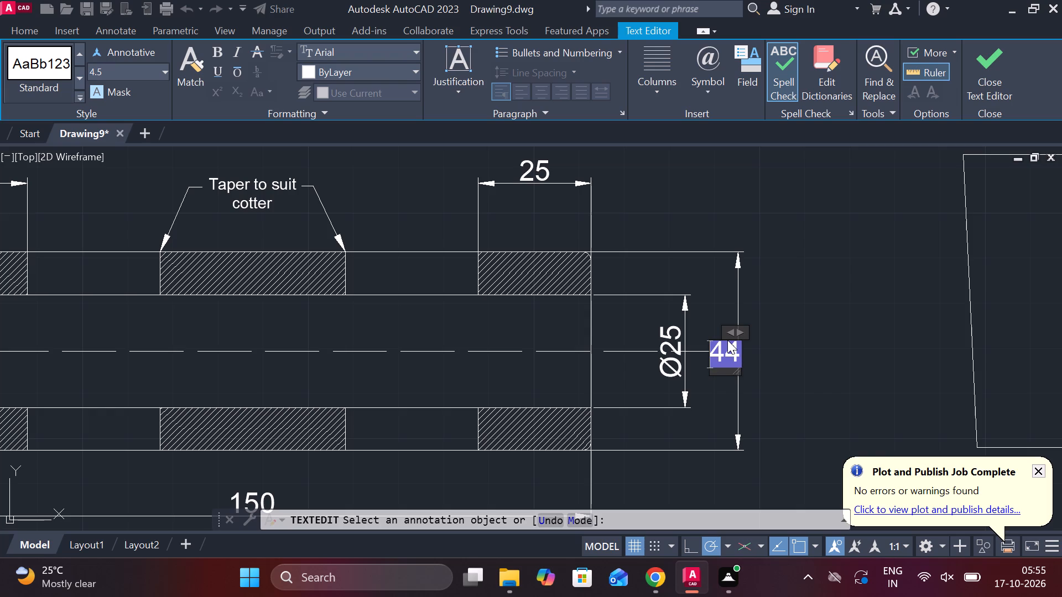
left_click(715, 90)
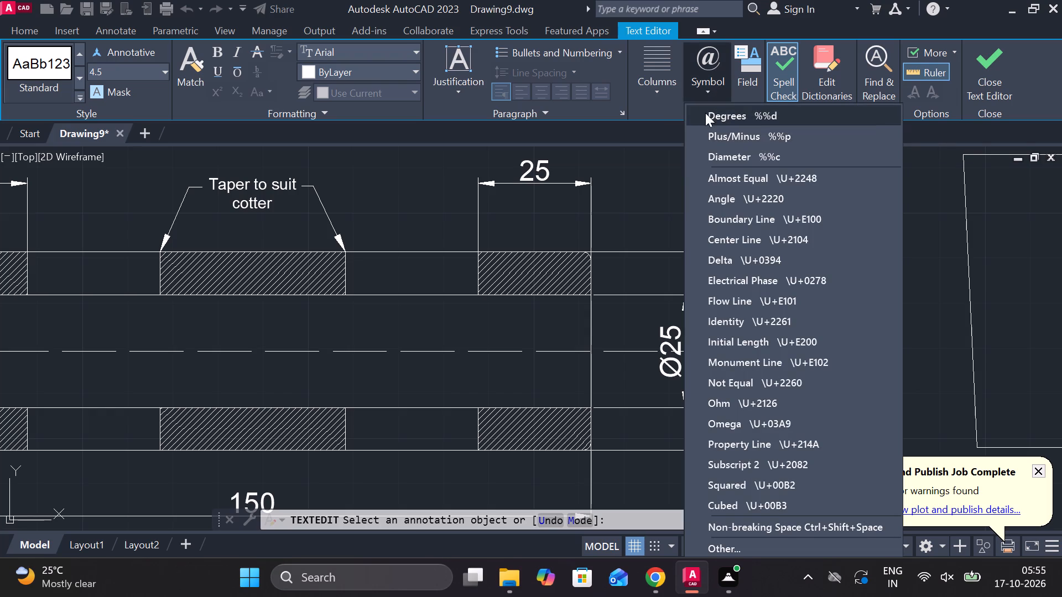
left_click(723, 148)
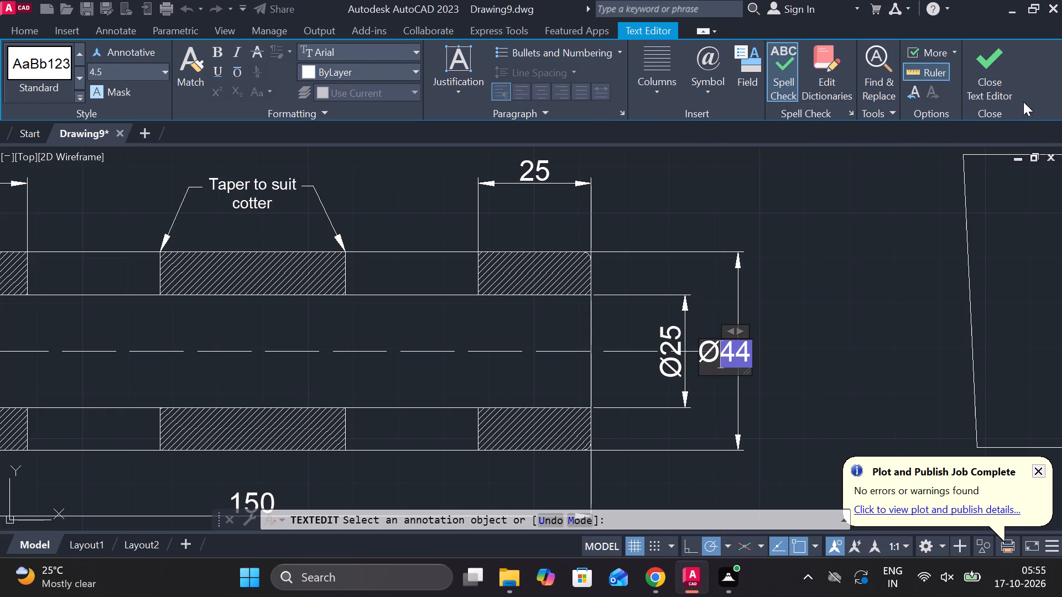
left_click(1004, 76)
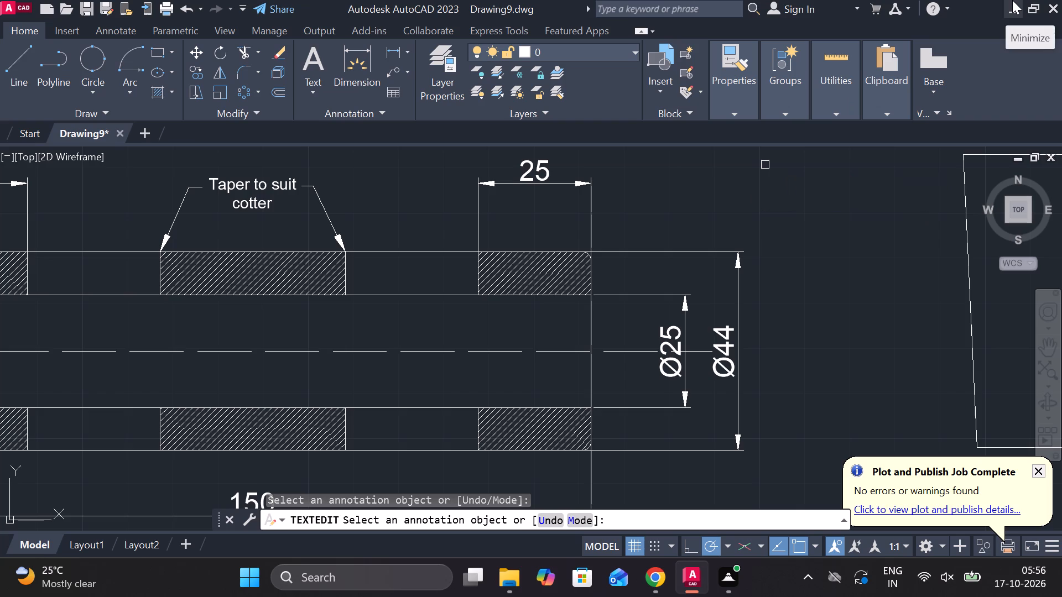
scroll(982, 79, "down", 1)
scroll(856, 249, "down", 2)
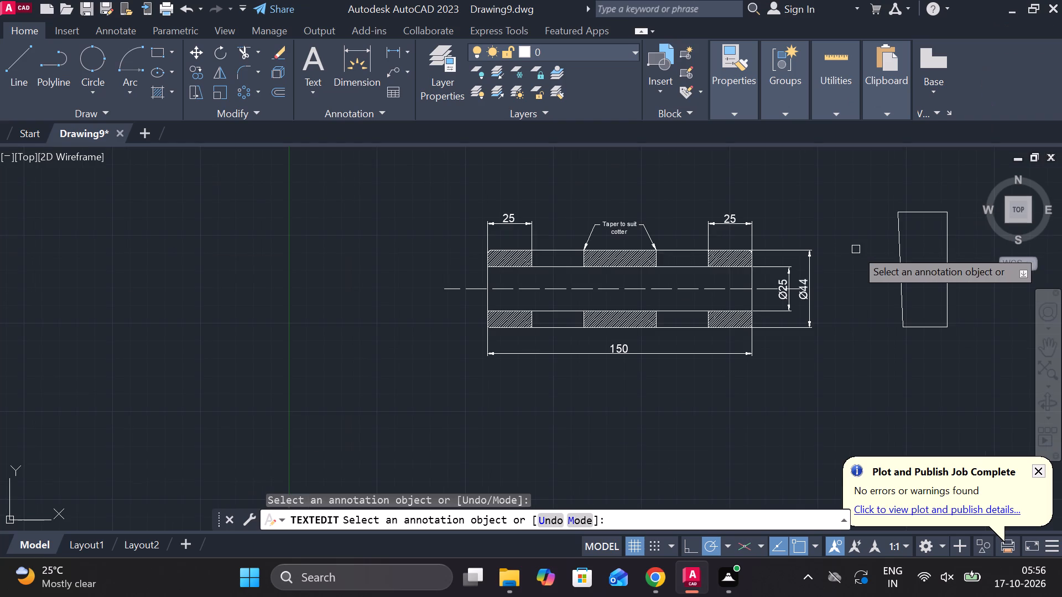
scroll(856, 249, "up", 2)
middle_click_drag(843, 249, 838, 249)
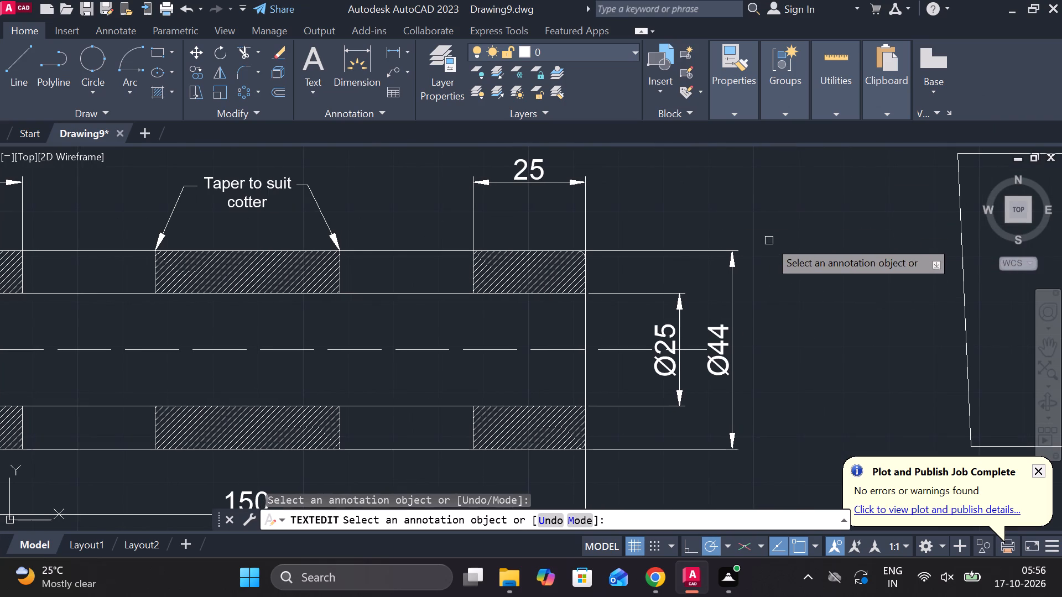
middle_click_drag(769, 240, 478, 276)
key("Escape")
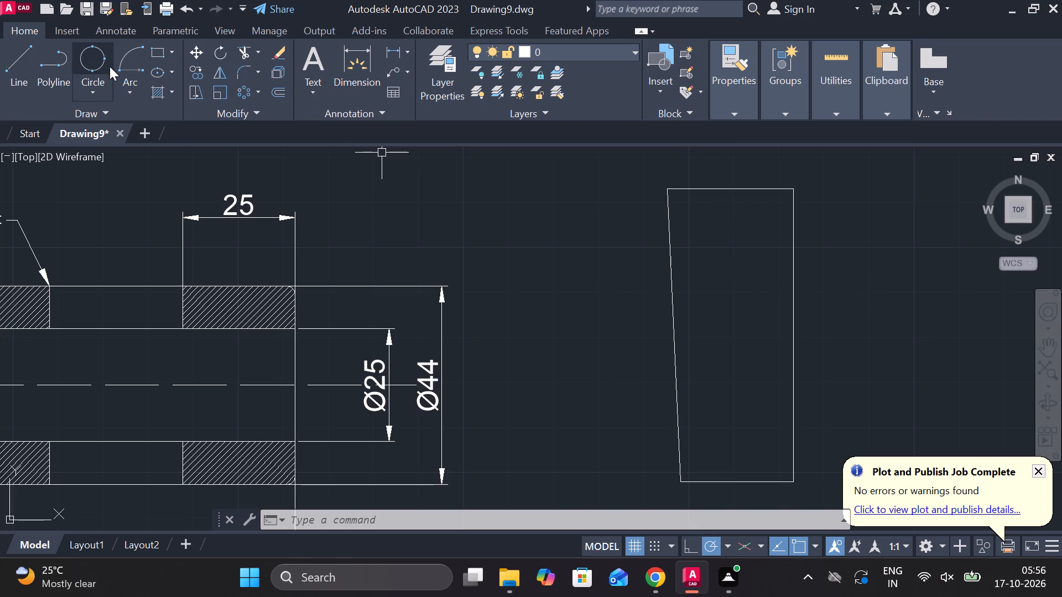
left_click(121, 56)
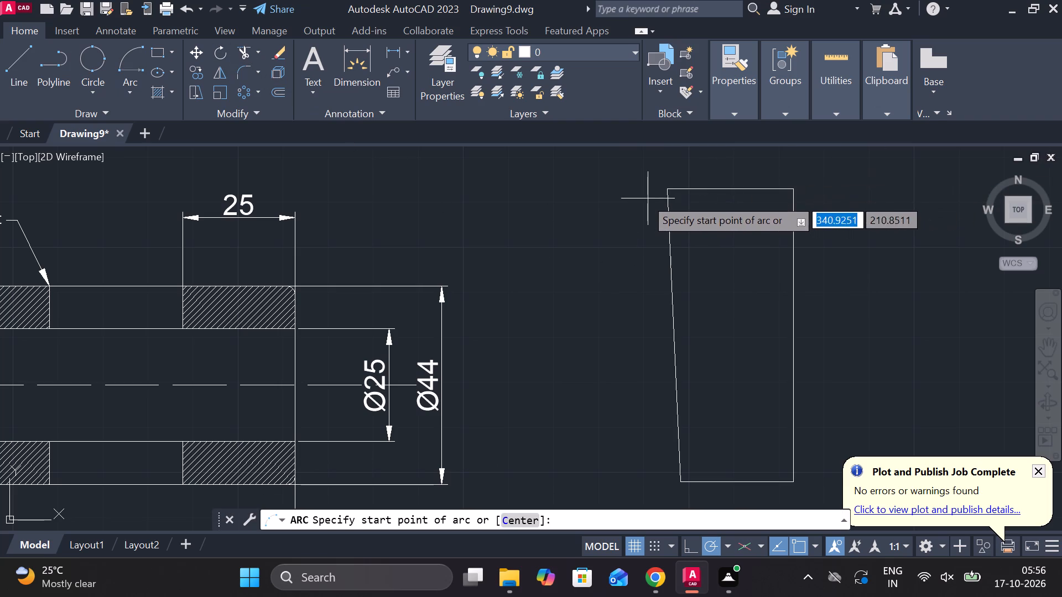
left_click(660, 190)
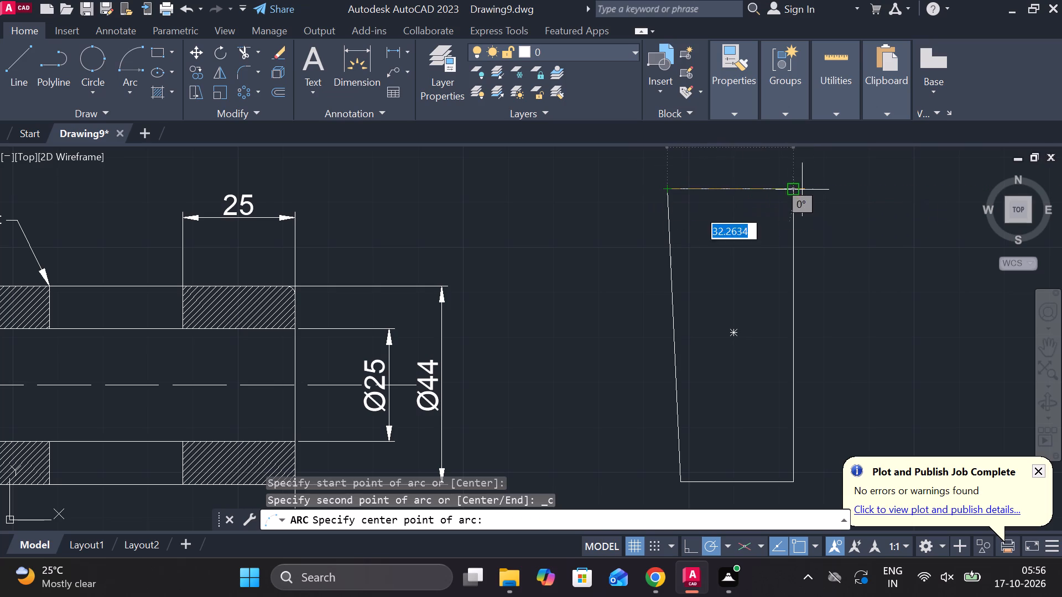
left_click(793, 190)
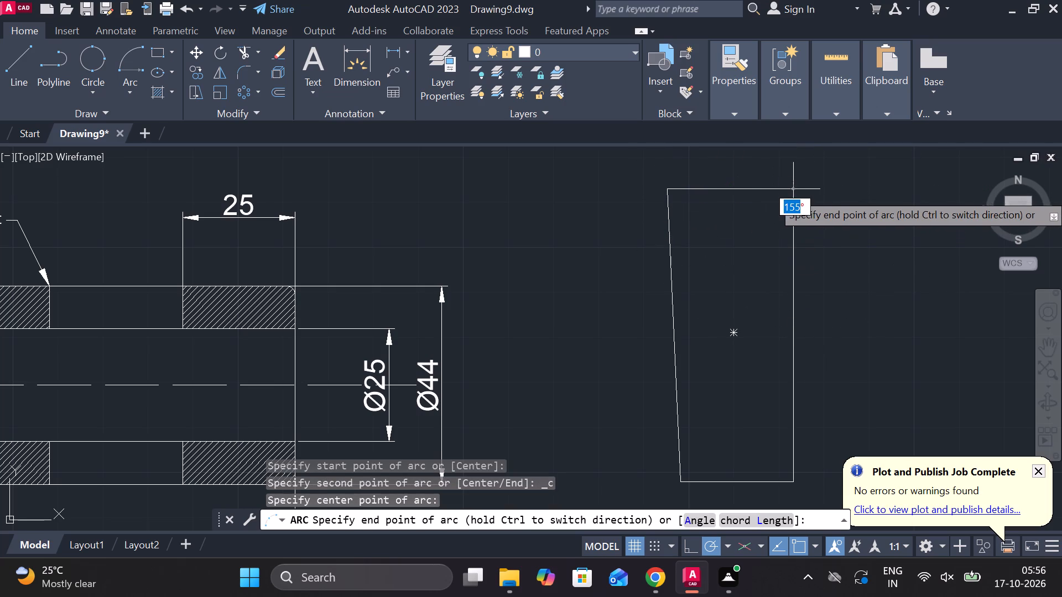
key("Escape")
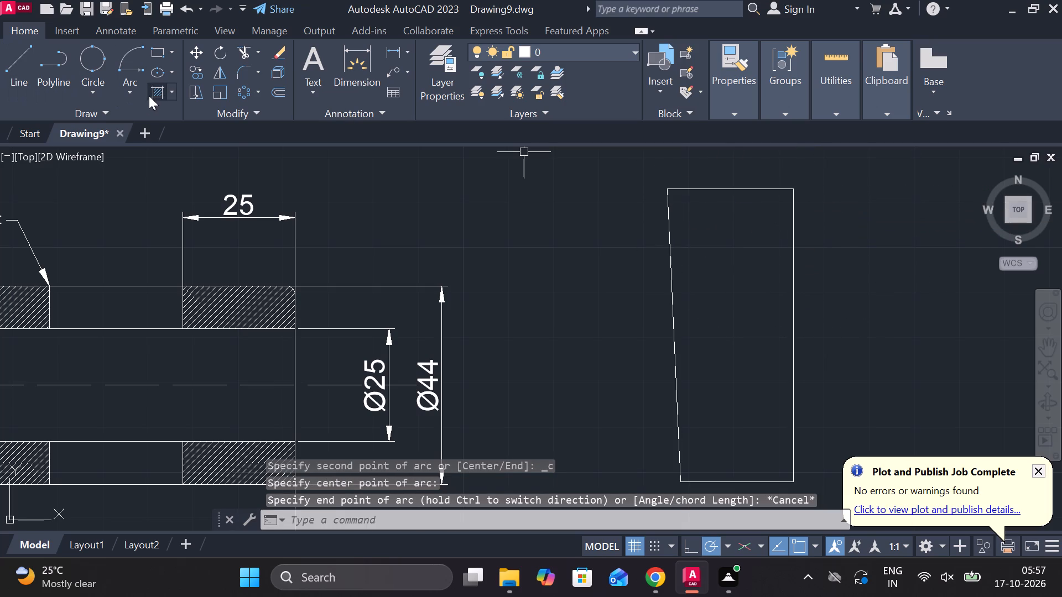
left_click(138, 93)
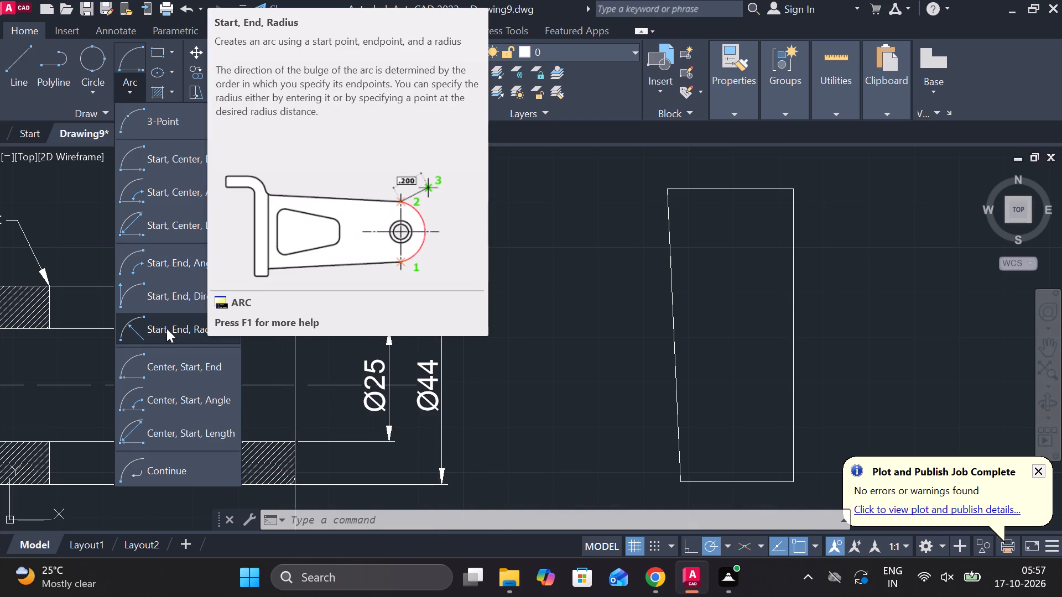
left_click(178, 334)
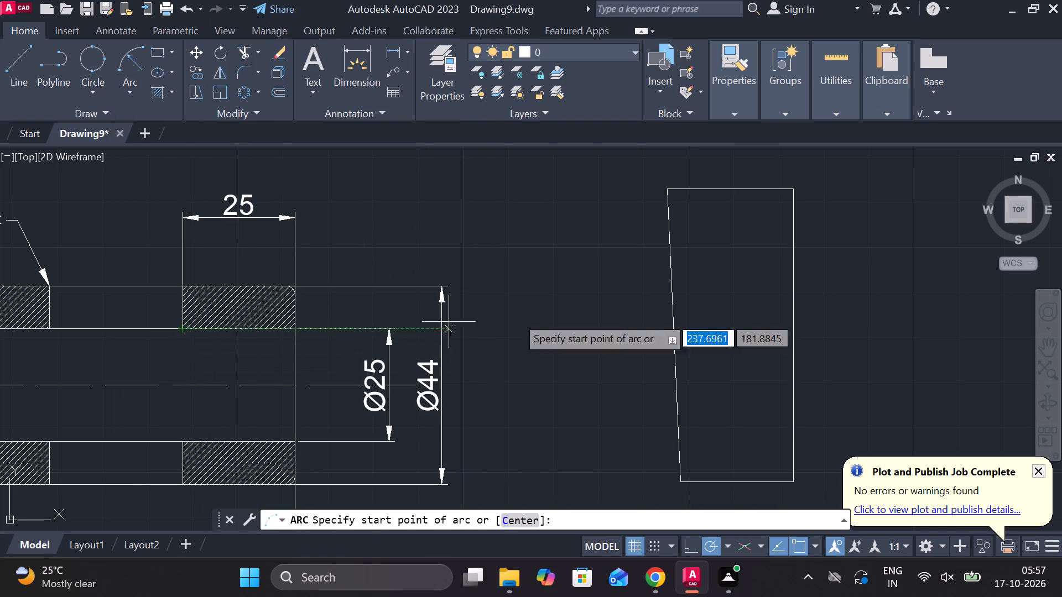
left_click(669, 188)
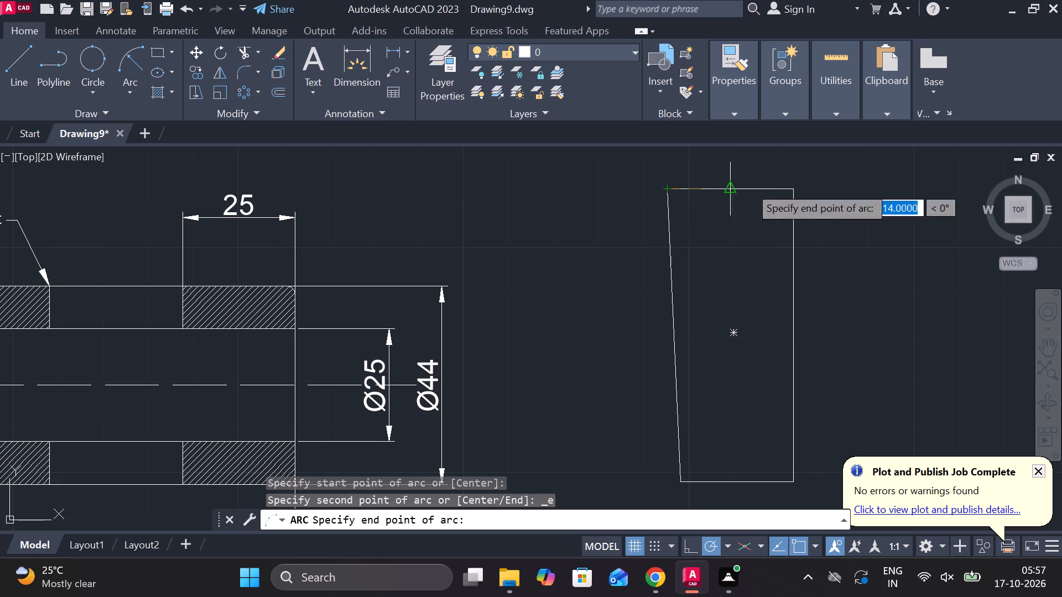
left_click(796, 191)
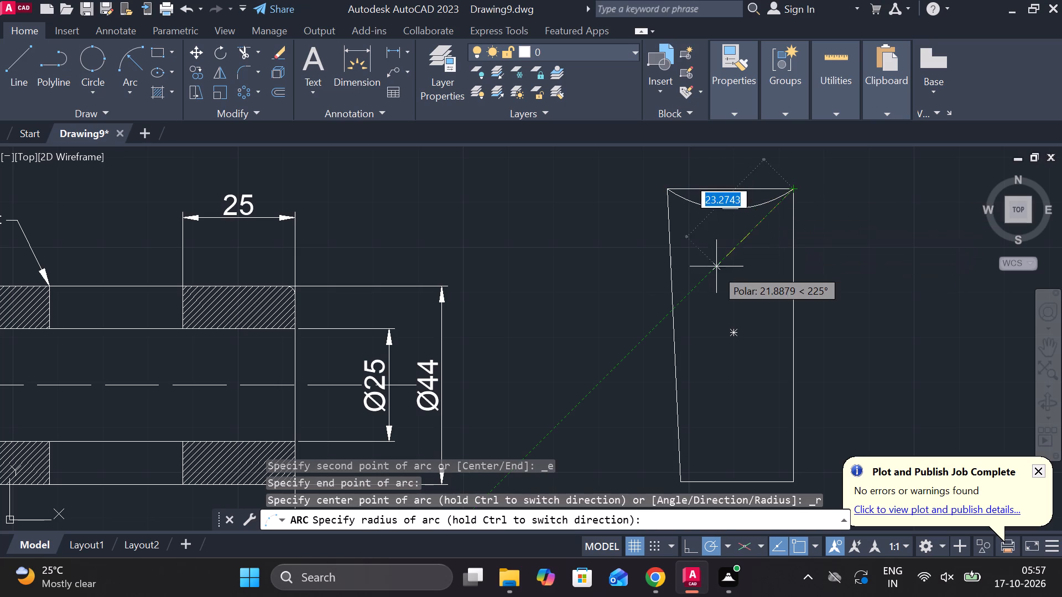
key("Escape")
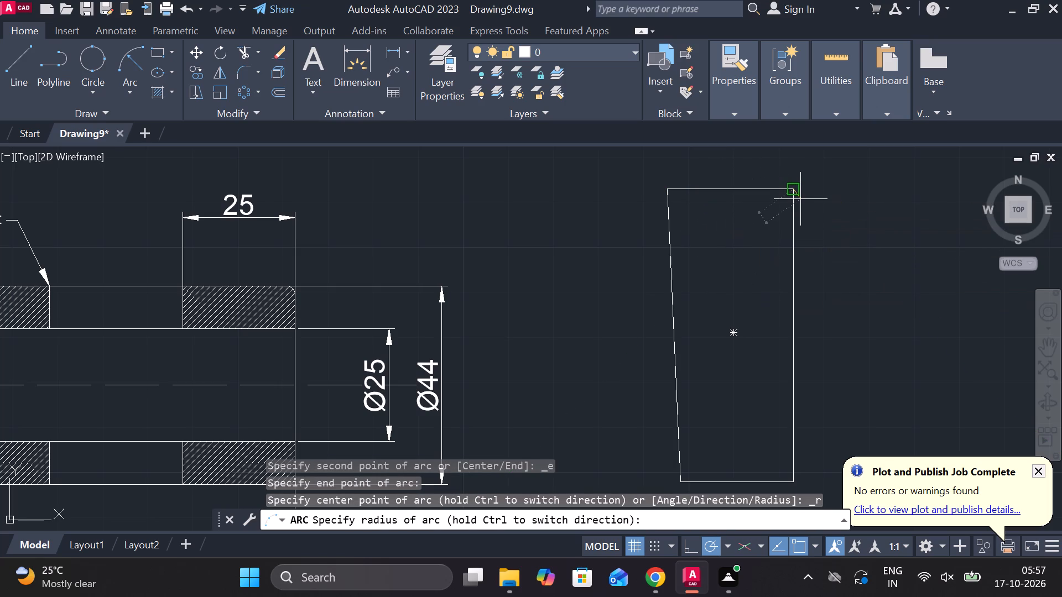
Draw a Start, End, Radius arc of radius 28 bulging outward over the cotter's top edge, between its two top corners.
left_click(110, 45)
left_click(134, 59)
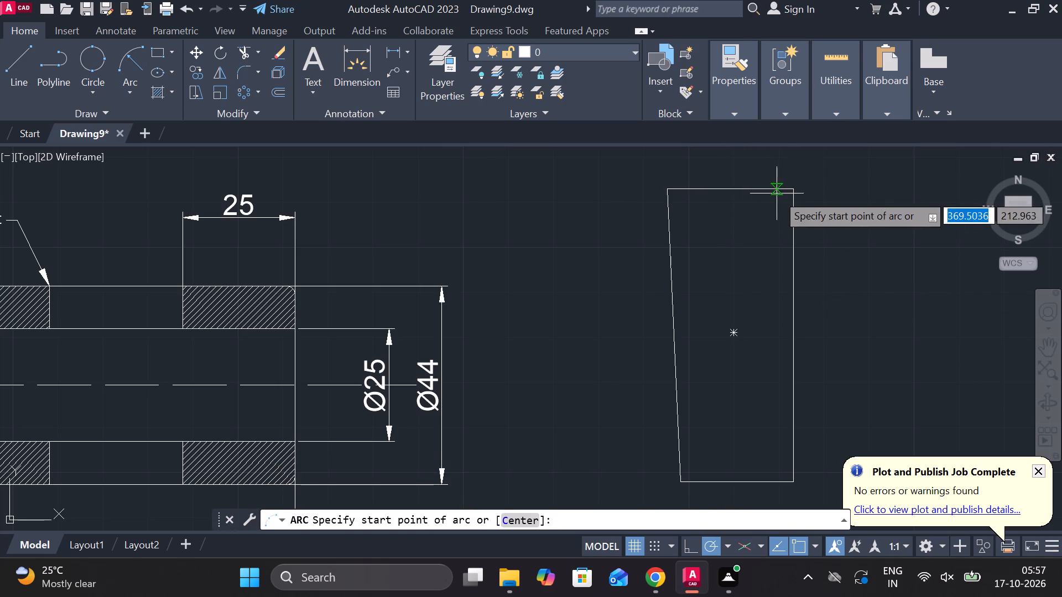
left_click(796, 190)
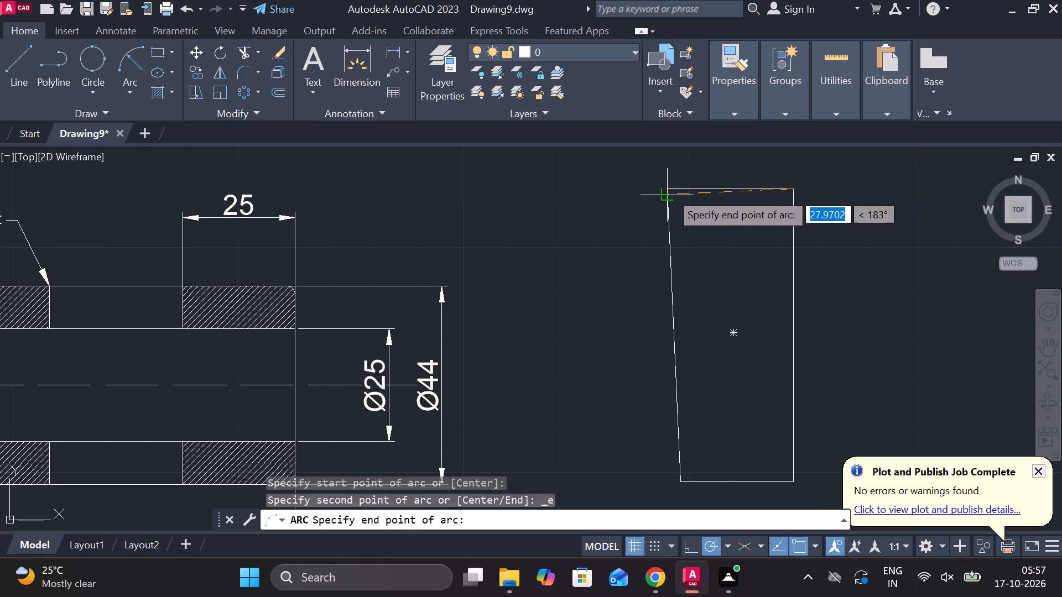
left_click(670, 187)
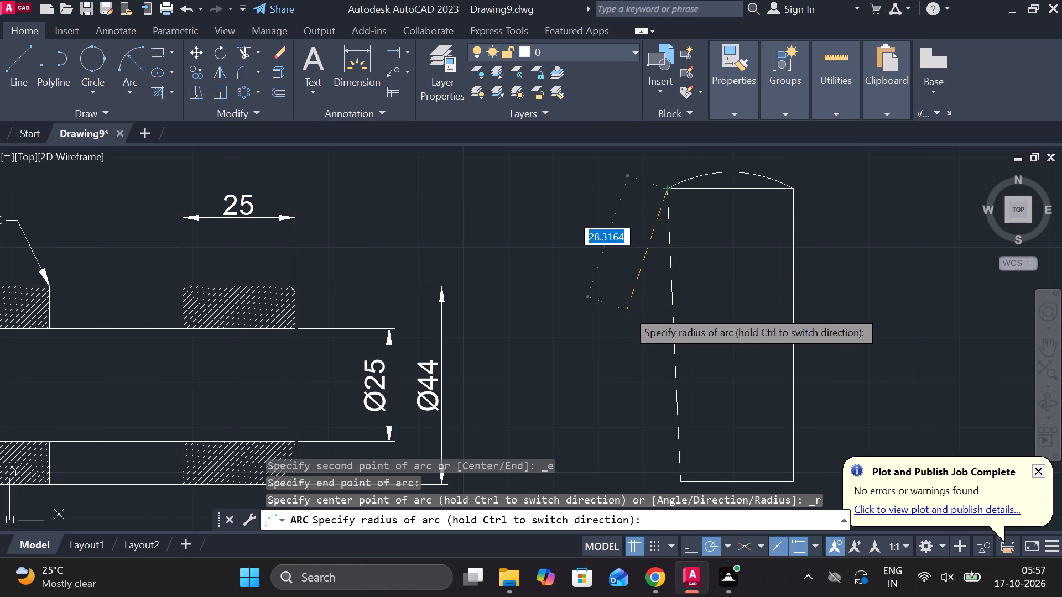
key("2")
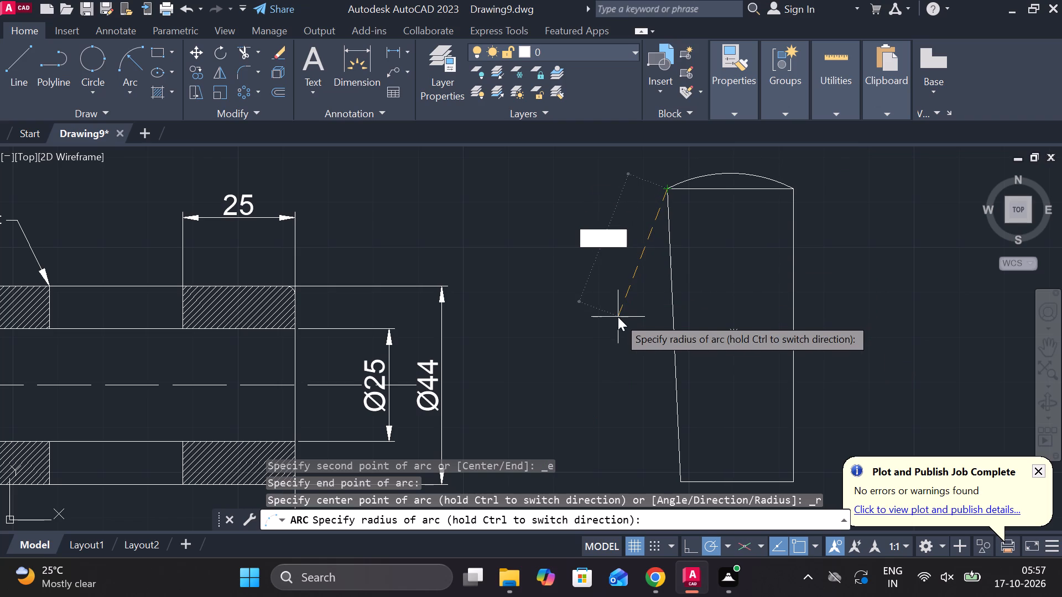
key("8")
key("Return")
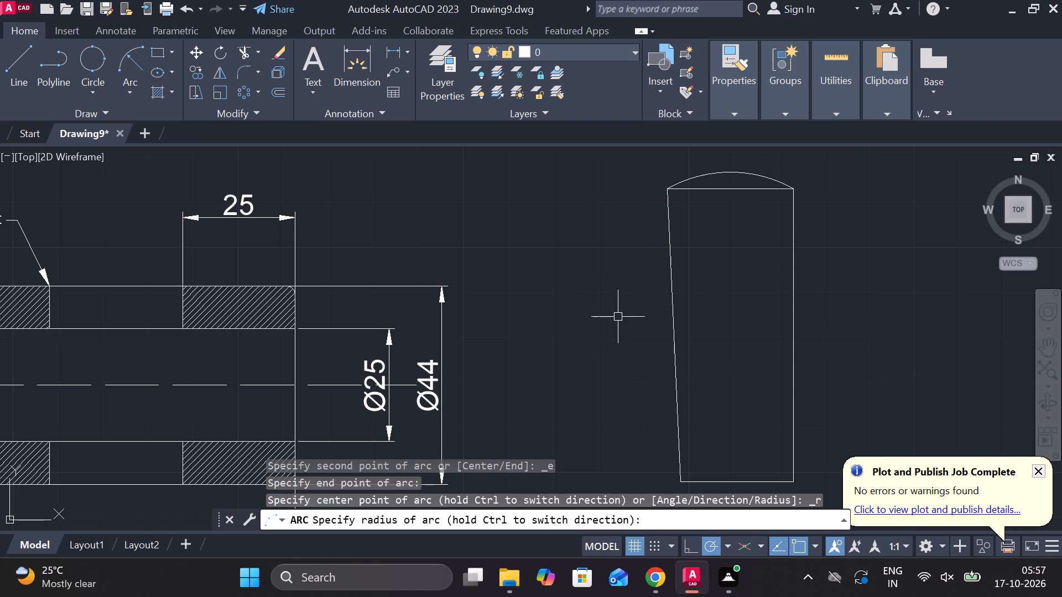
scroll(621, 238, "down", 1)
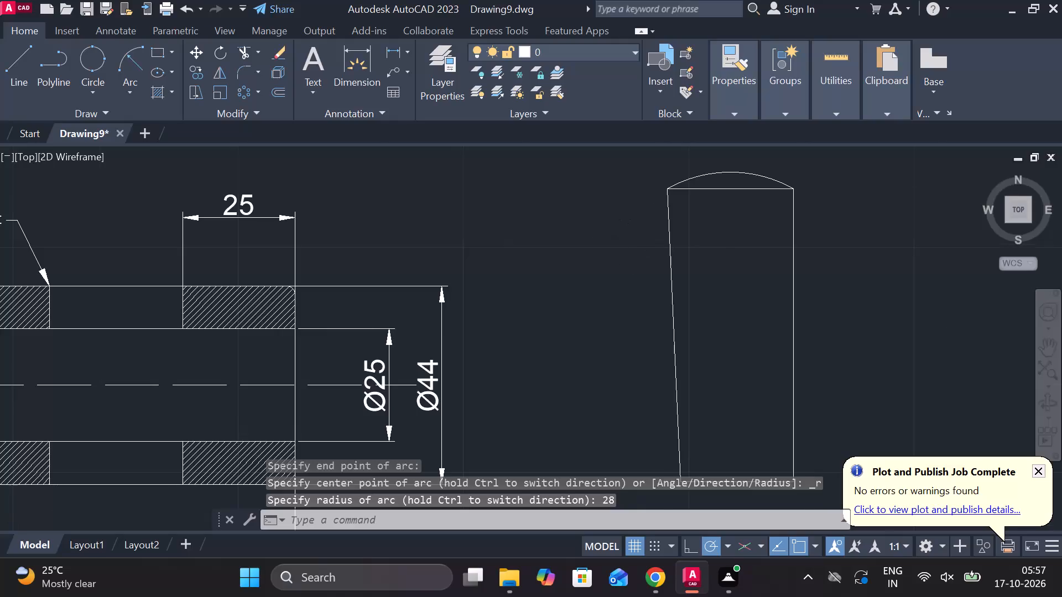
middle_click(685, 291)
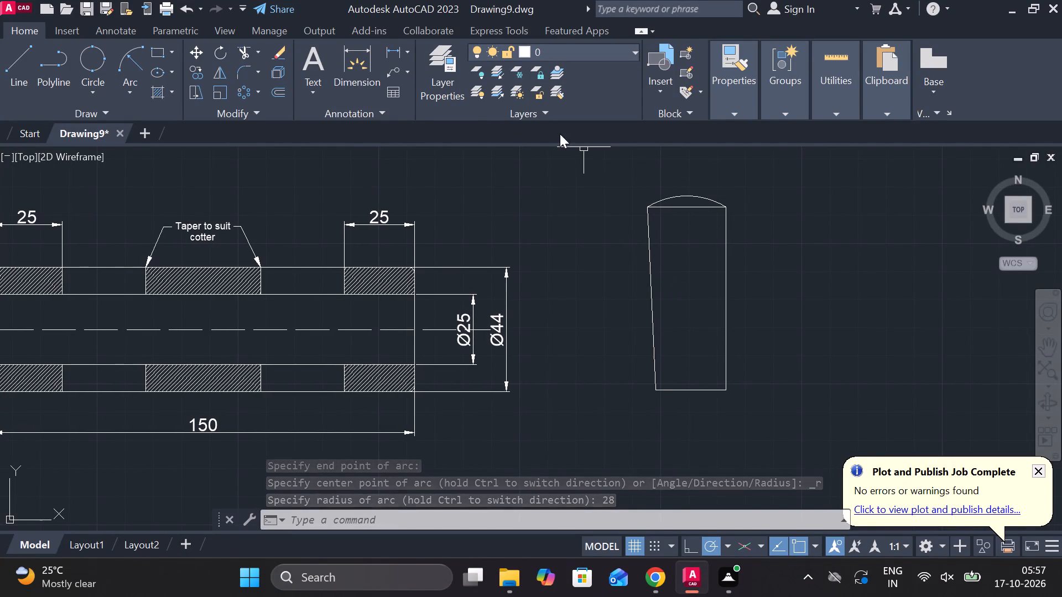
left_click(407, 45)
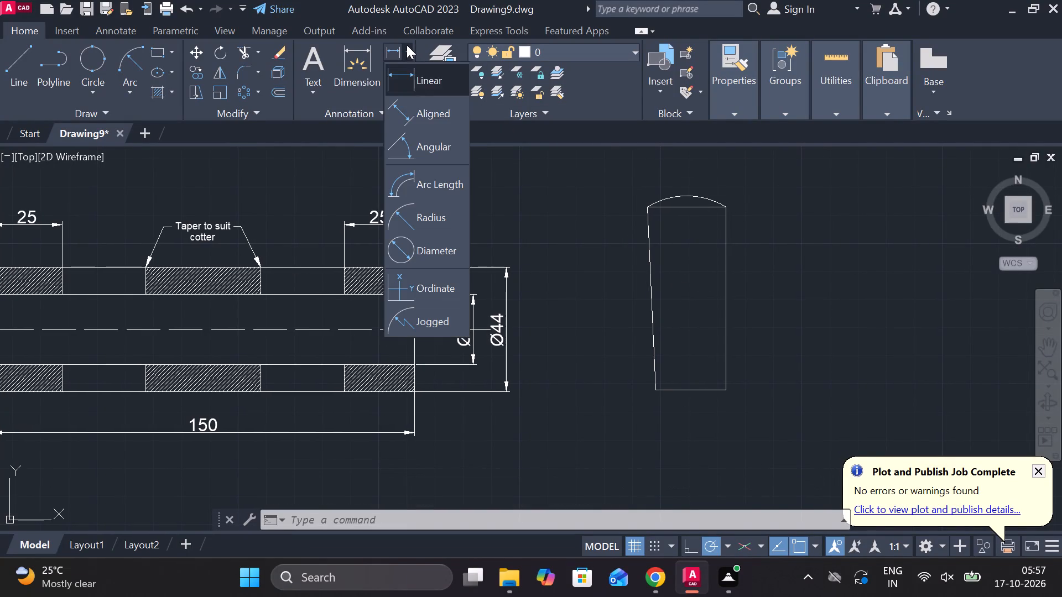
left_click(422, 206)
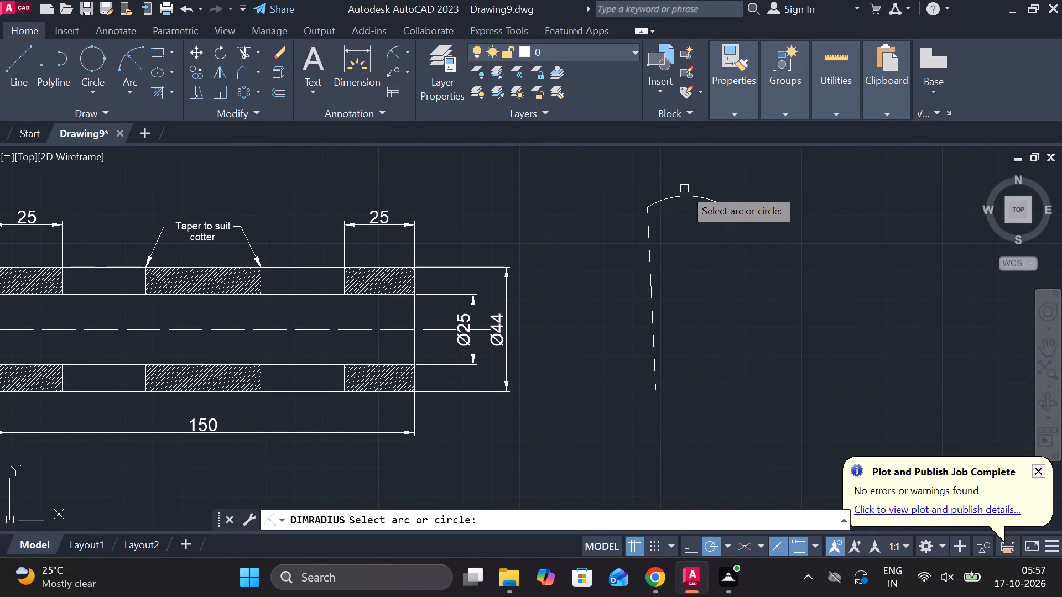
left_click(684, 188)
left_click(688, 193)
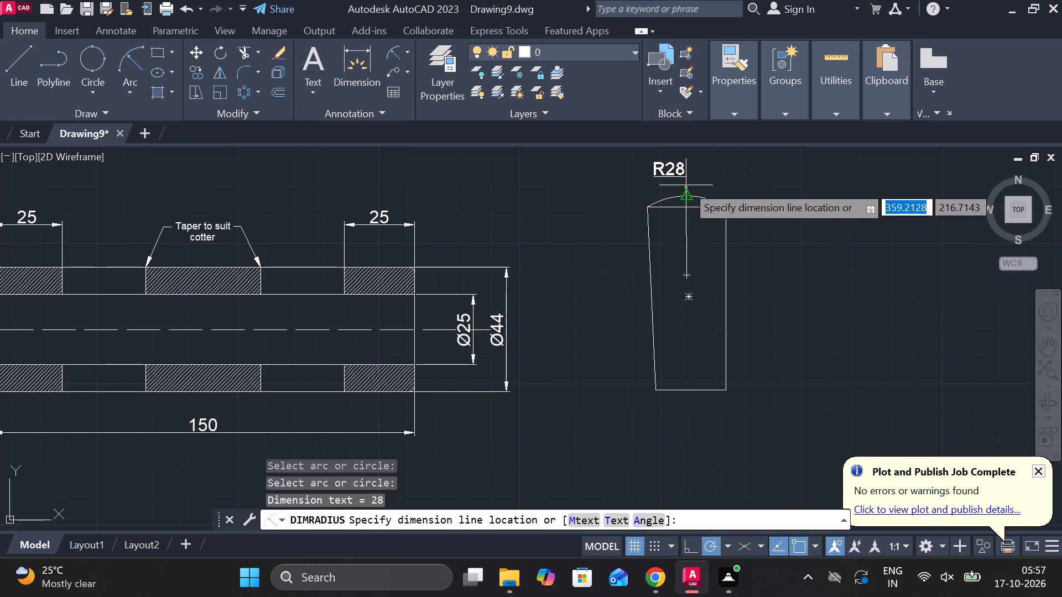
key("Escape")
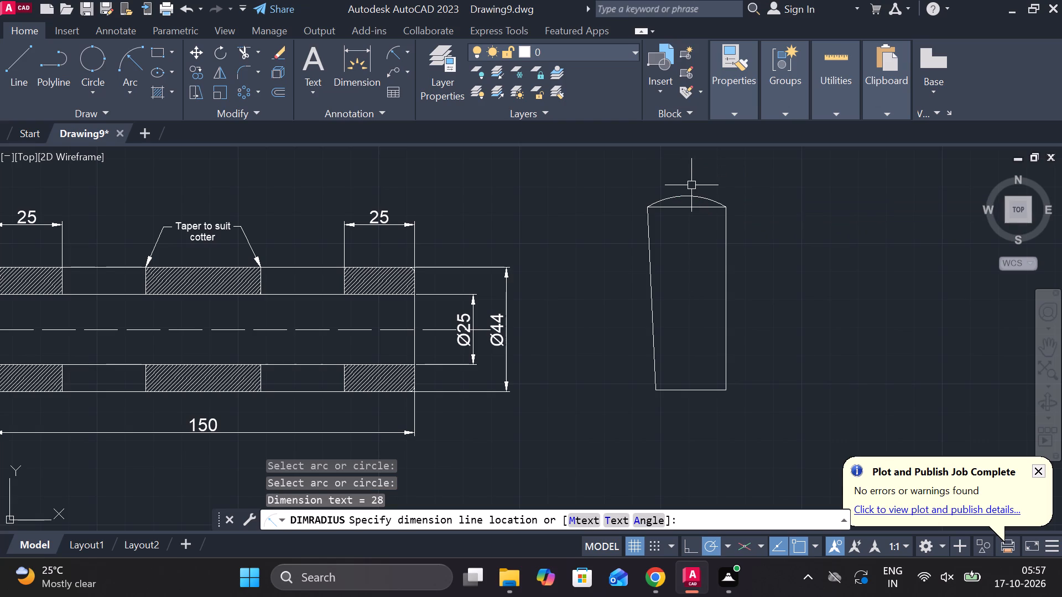
Draw a Start, End, Radius arc of radius 25 bulging outward below the cotter's bottom edge, between its two bottom corners.
middle_click_drag(600, 337, 532, 291)
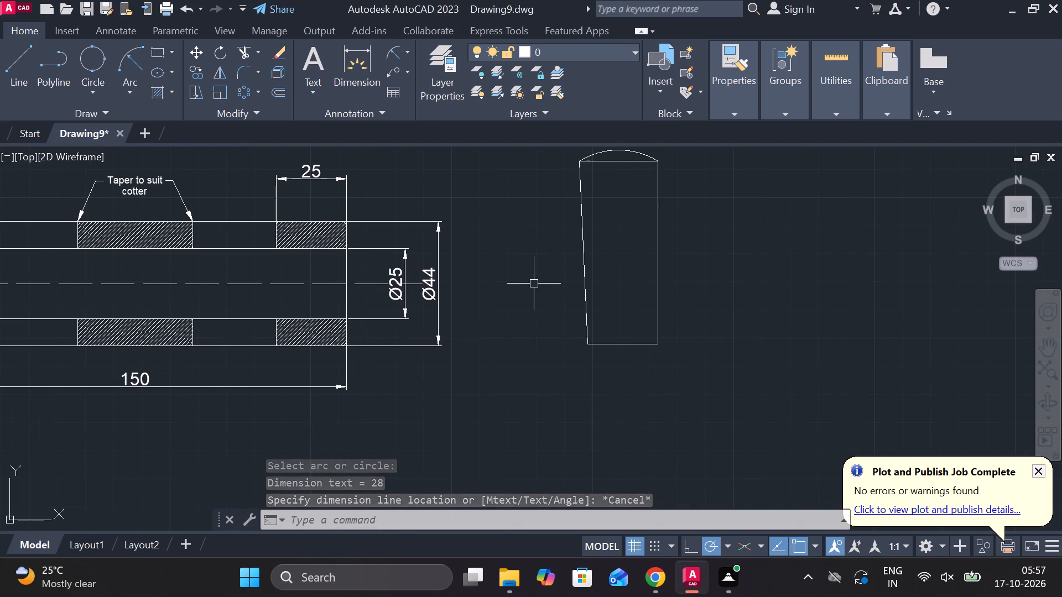
left_click(117, 61)
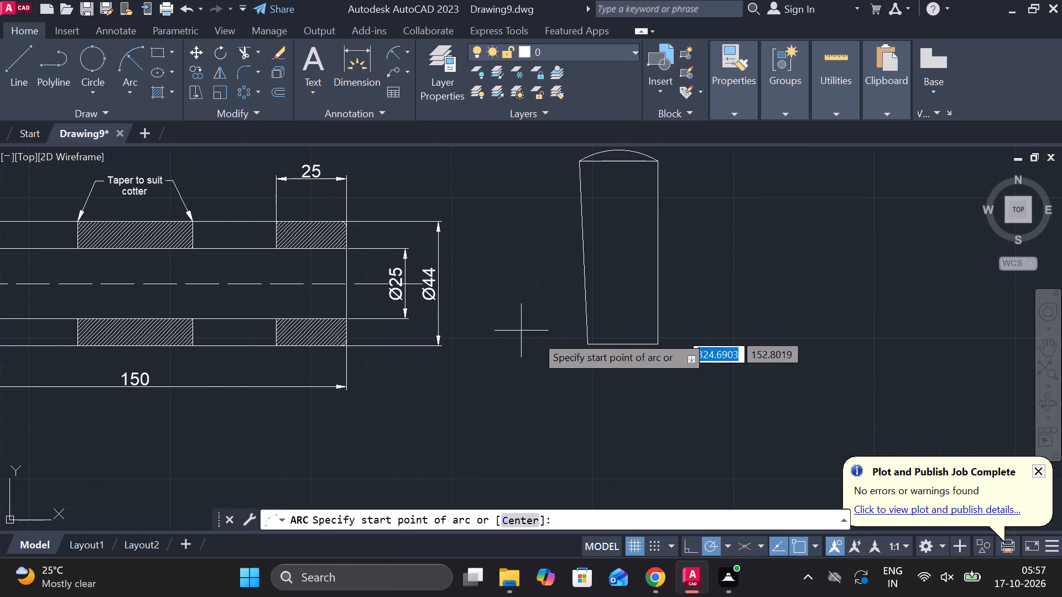
left_click(578, 349)
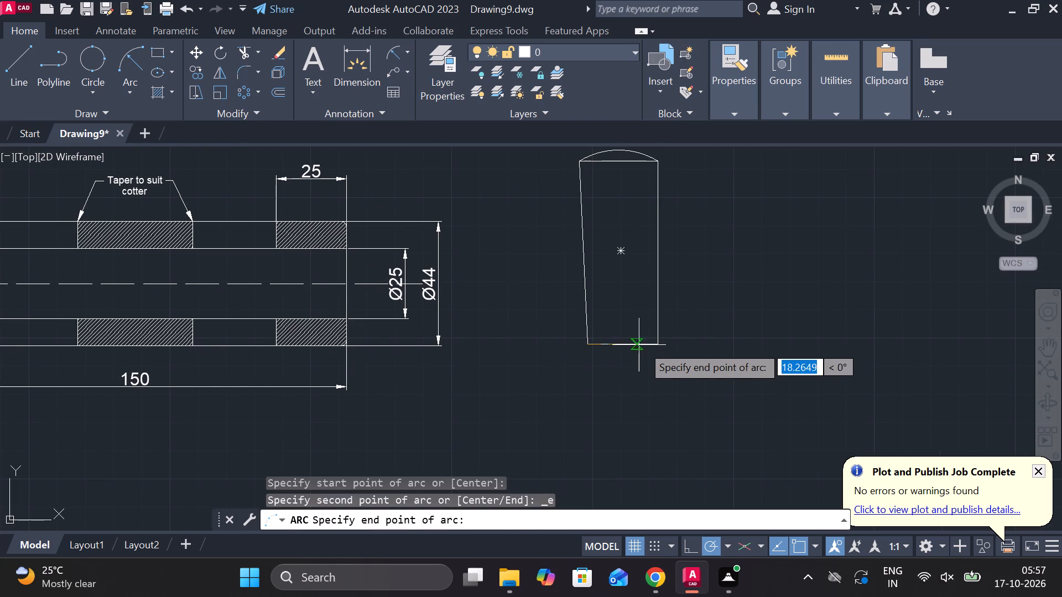
left_click(665, 345)
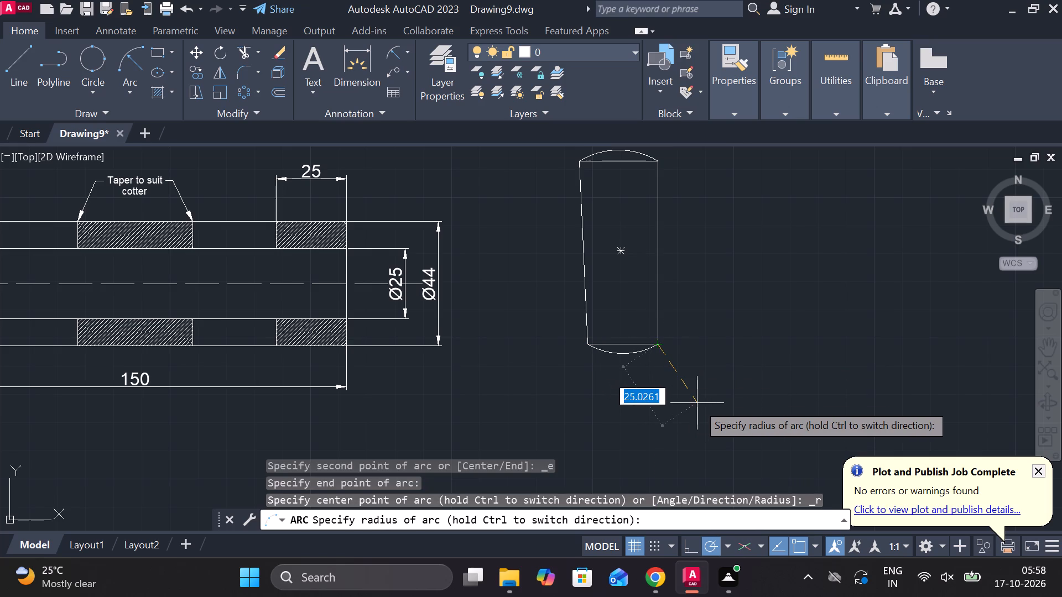
type("25")
key("Return")
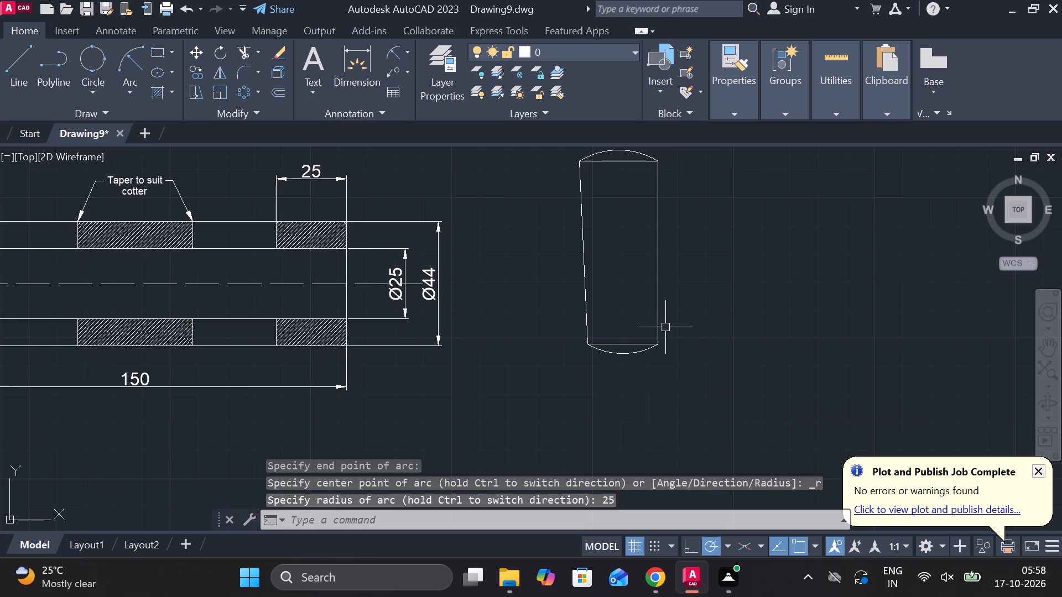
Add a linear dimension for the width of the cotter's top edge, placed above the top arc.
middle_click_drag(687, 234, 616, 306)
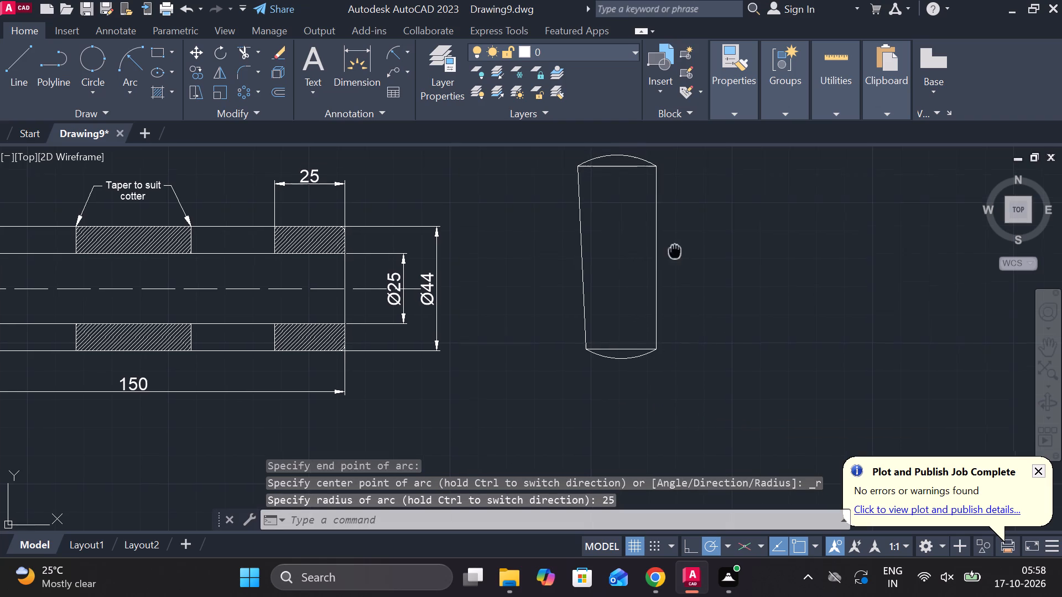
middle_click_drag(616, 306, 593, 318)
middle_click_drag(621, 308, 622, 287)
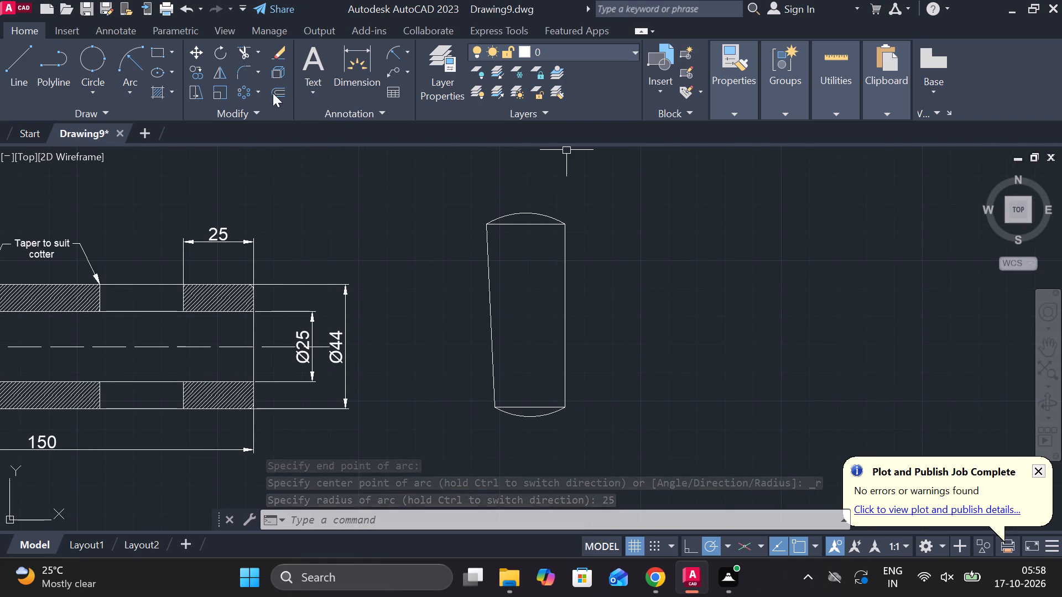
left_click(413, 54)
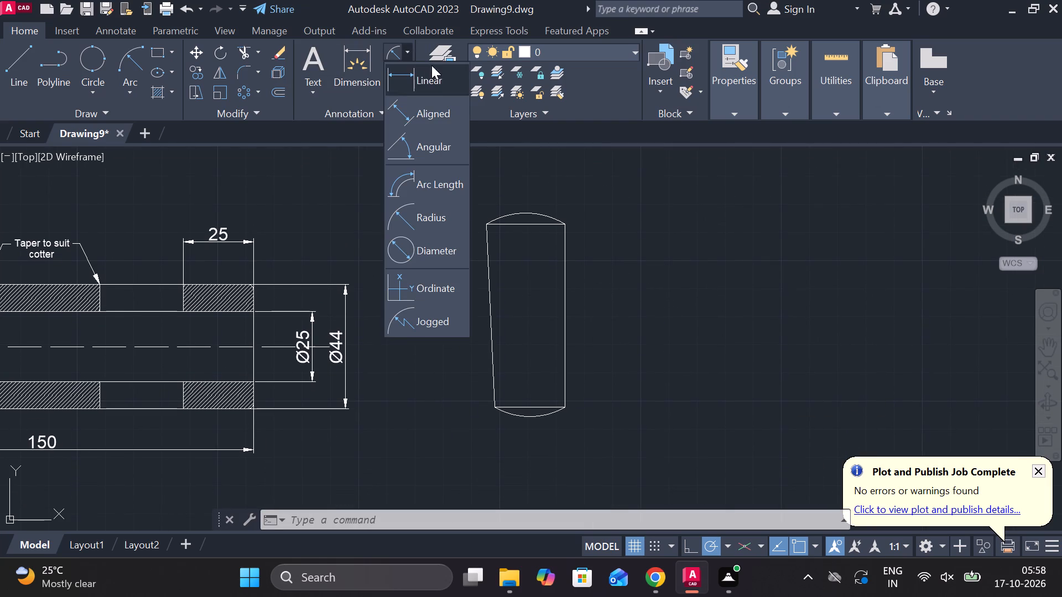
left_click(419, 82)
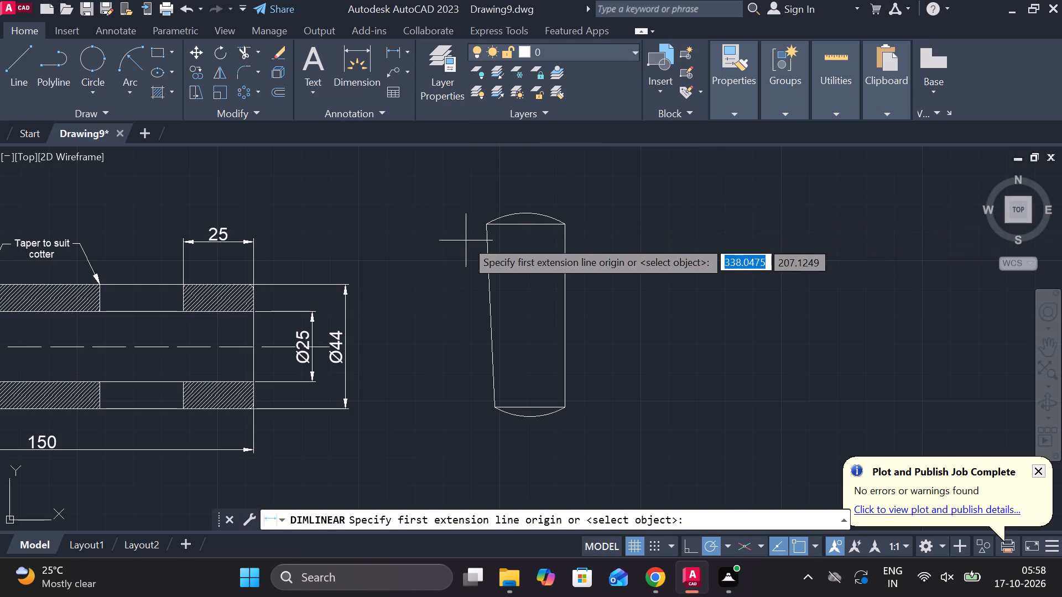
scroll(473, 233, "up", 2)
left_click(502, 207)
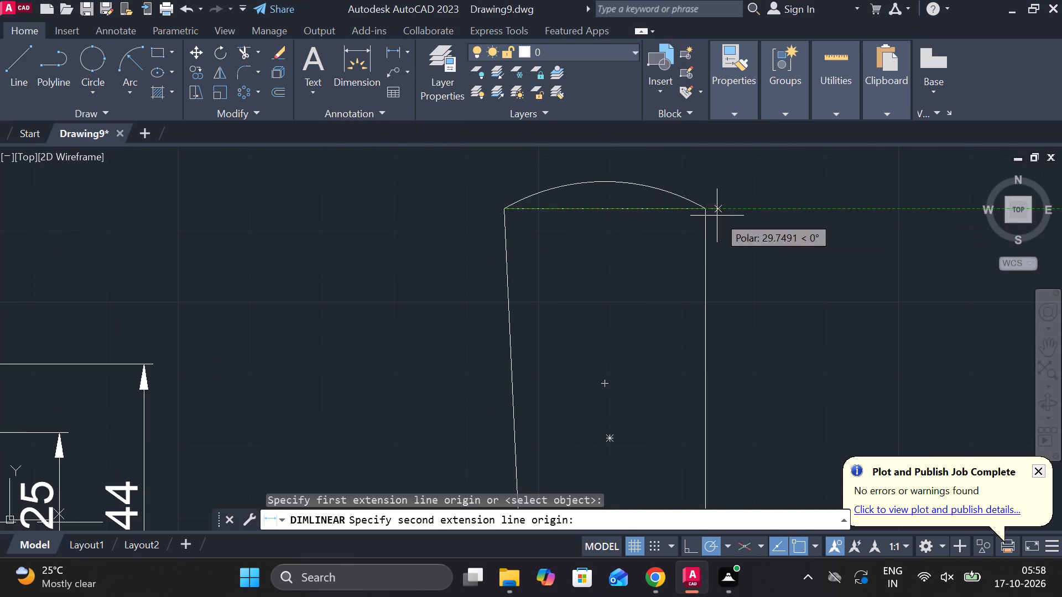
left_click(702, 215)
scroll(609, 311, "down", 1)
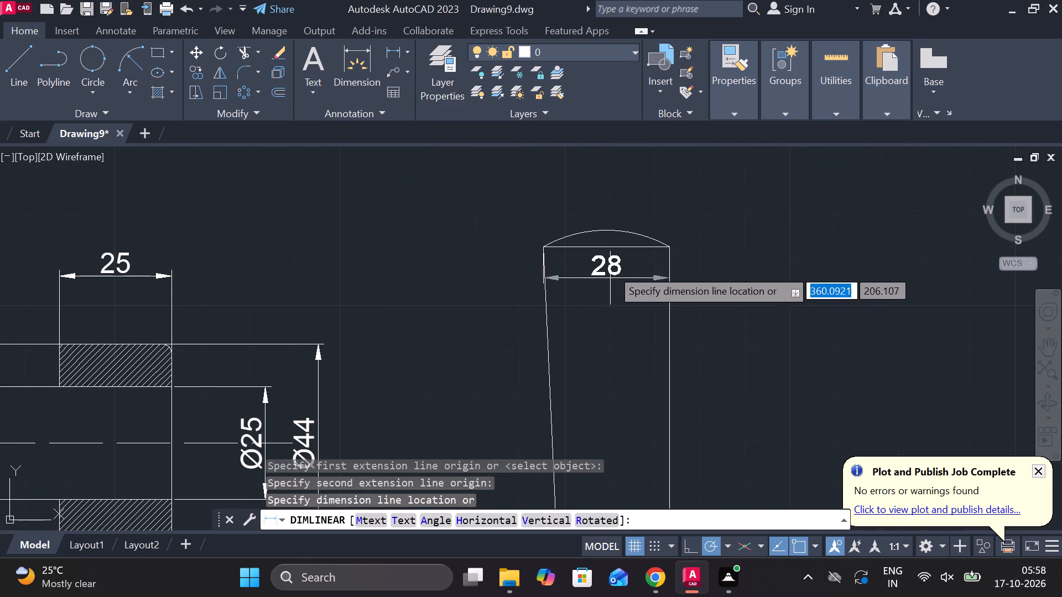
left_click(608, 199)
Add a linear dimension for the width of the cotter's bottom edge, placed below the bottom arc.
scroll(665, 226, "down", 3)
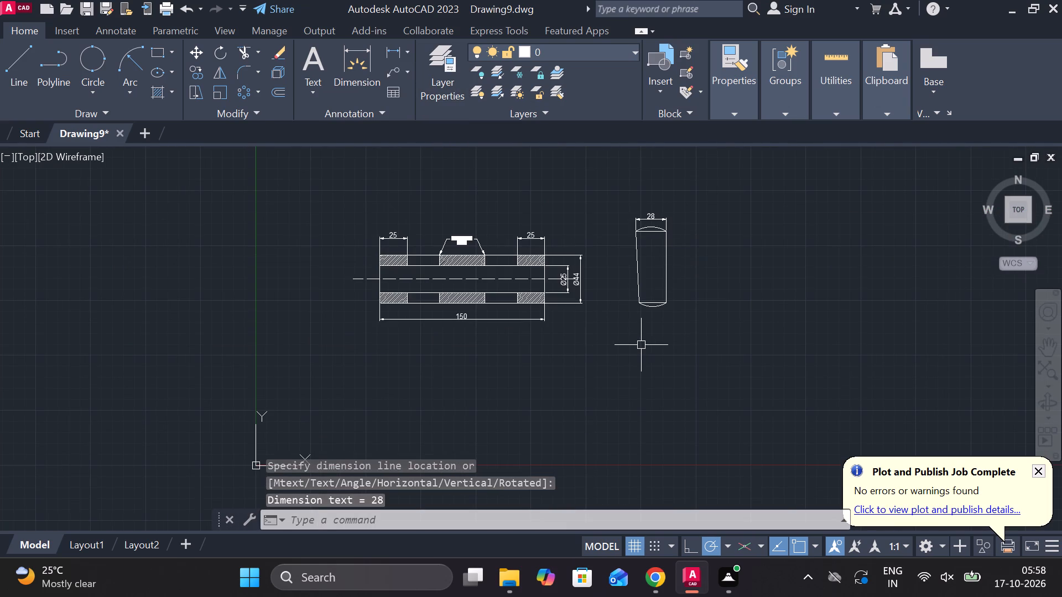
key("space")
scroll(622, 377, "up", 3)
middle_click_drag(688, 206, 523, 420)
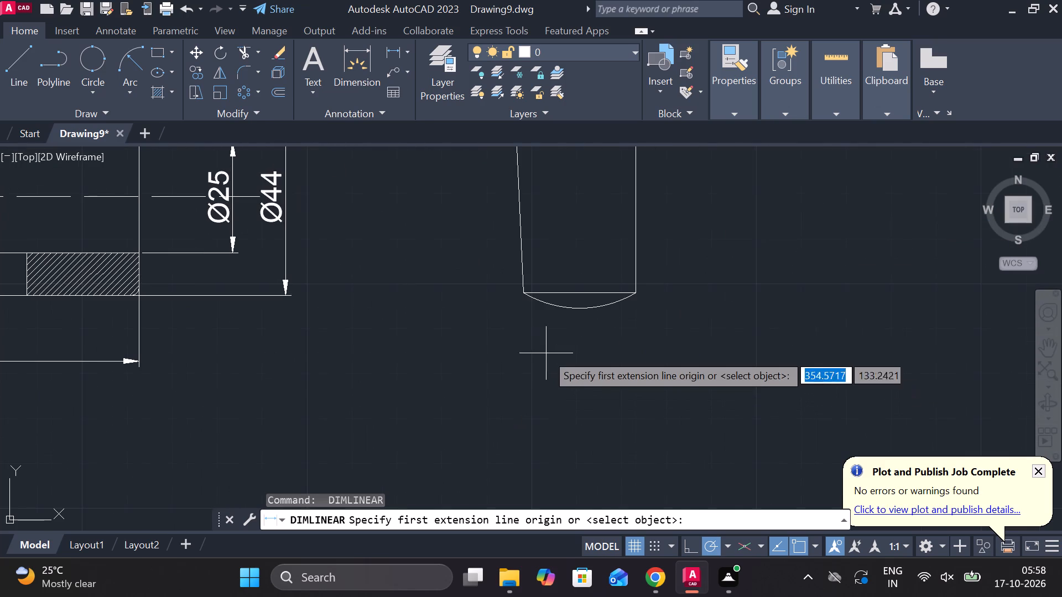
left_click(519, 291)
left_click(642, 295)
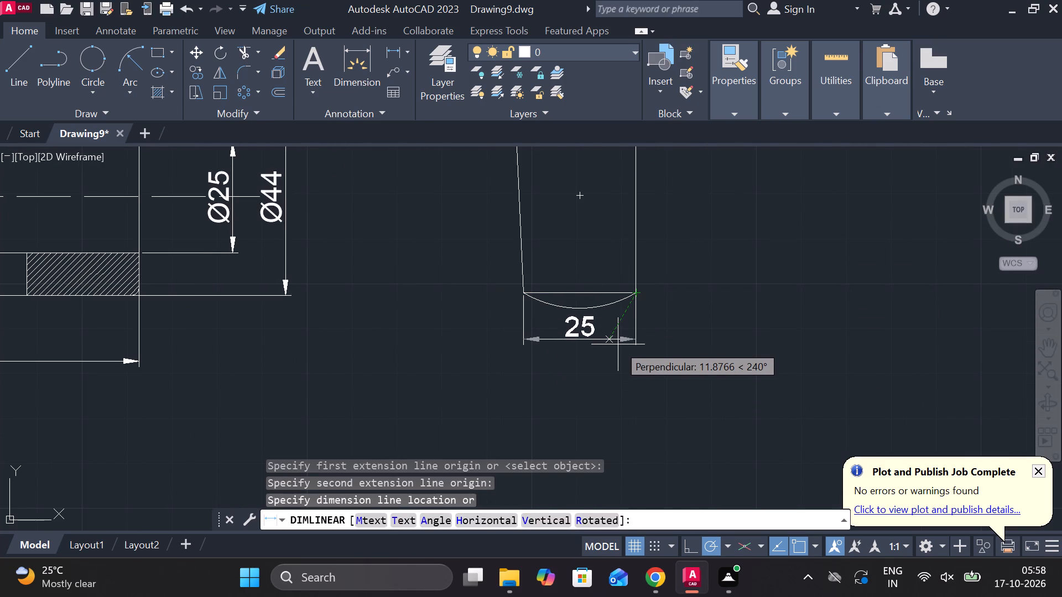
left_click(618, 344)
Move the cotter's bottom-width dimension about 6.5 units further down, away from the bottom arc, and clear the selection.
scroll(704, 287, "down", 1)
scroll(662, 308, "up", 2)
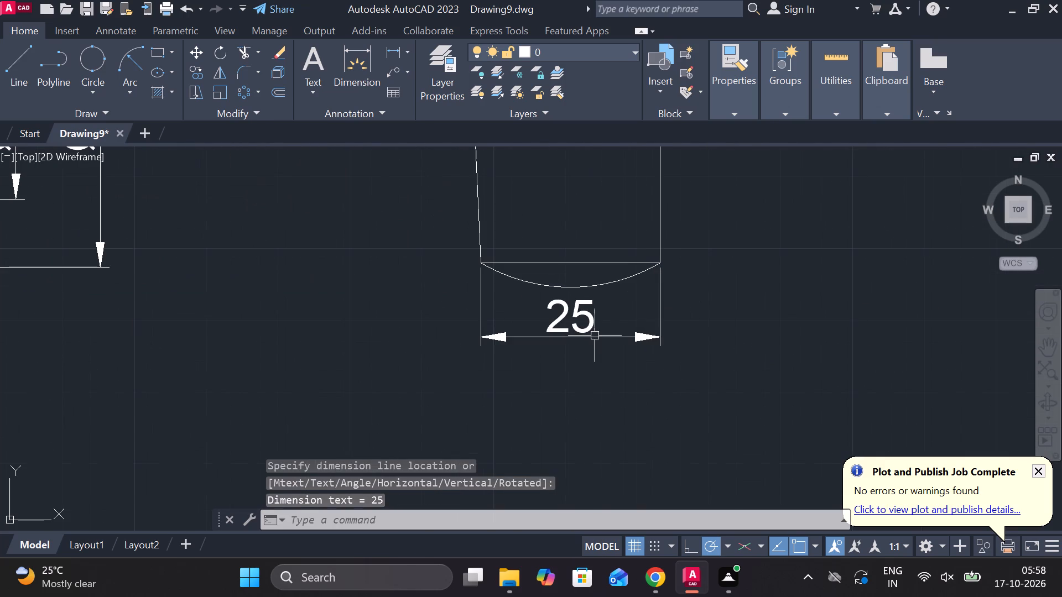
left_click(595, 336)
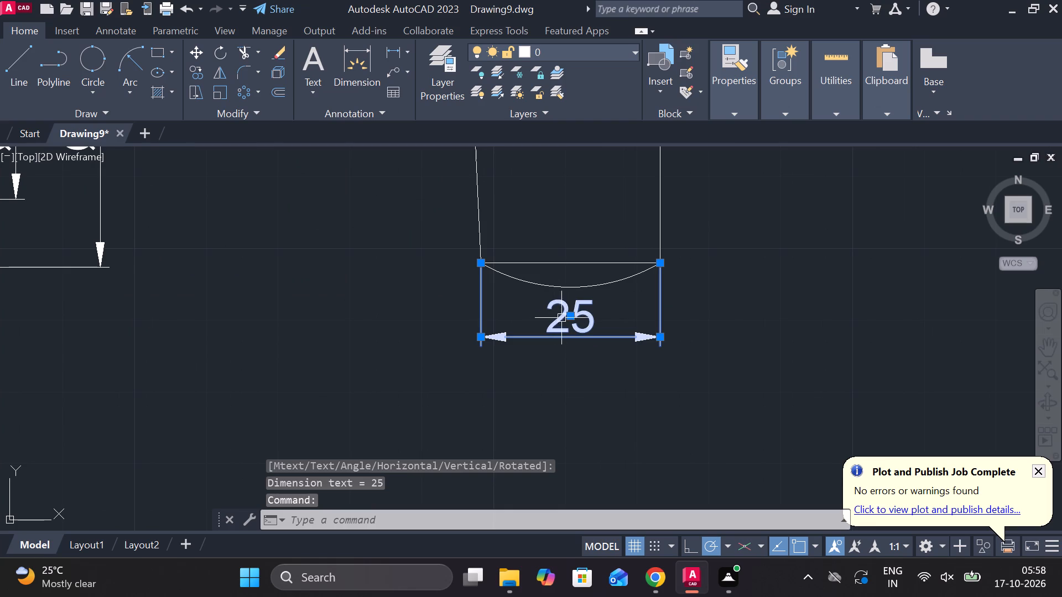
left_click(567, 316)
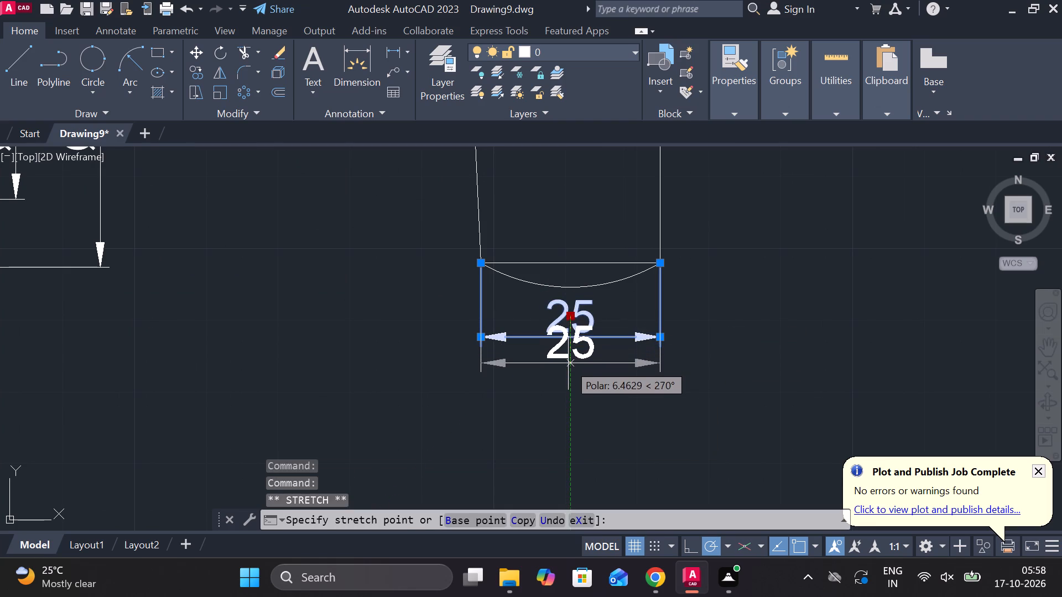
left_click(568, 362)
scroll(667, 339, "up", 1)
scroll(667, 339, "down", 2)
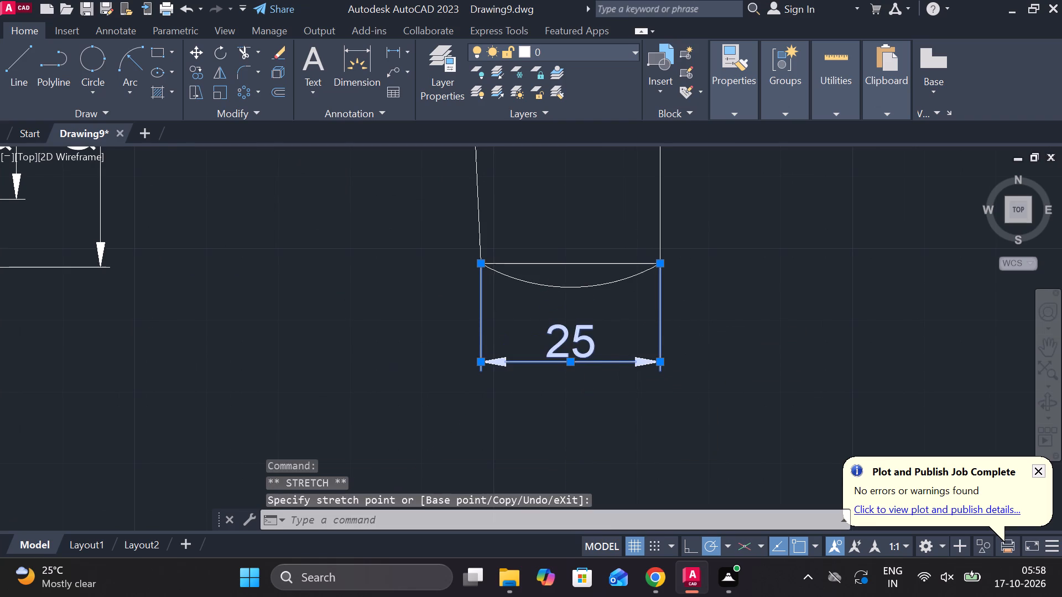
scroll(667, 339, "down", 1)
key("Escape")
Add a vertical linear dimension for the cotter's straight side between its top and bottom corners, placed outside the right edge.
scroll(685, 332, "down", 2)
scroll(699, 311, "up", 1)
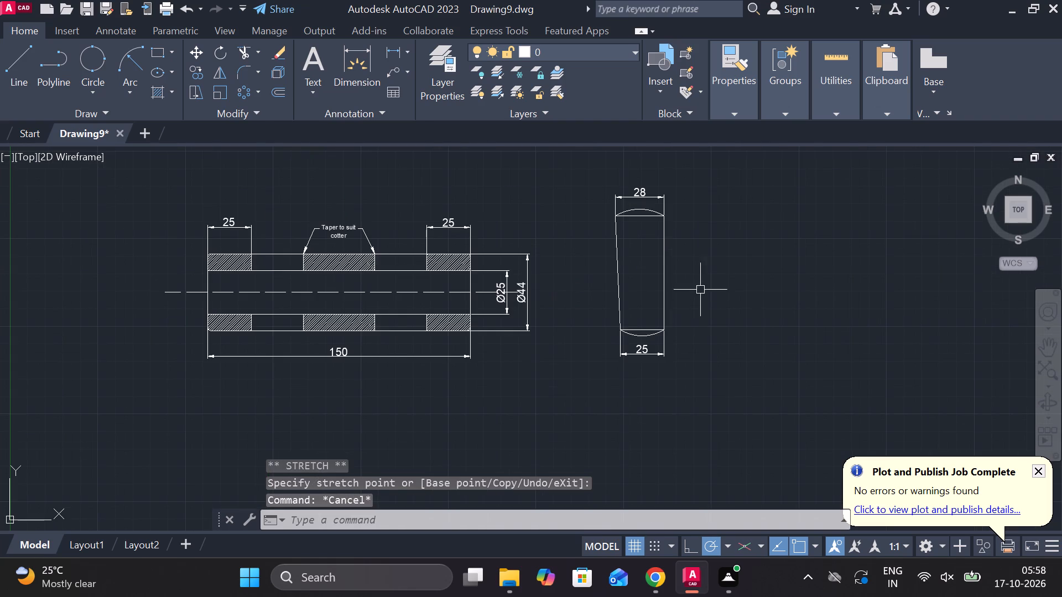
key("space")
scroll(684, 252, "up", 3)
middle_click_drag(654, 200, 619, 326)
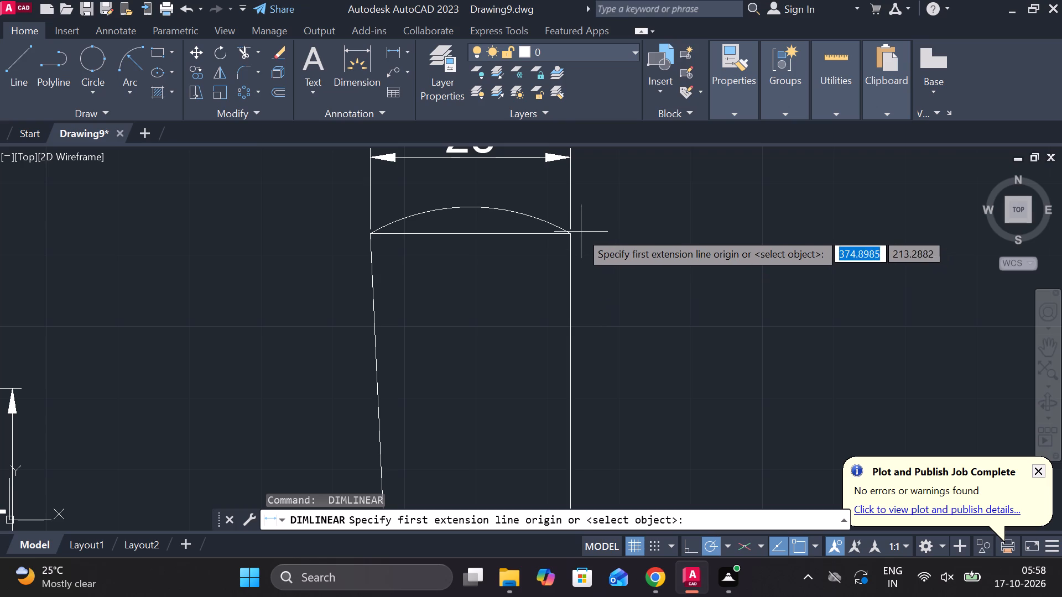
left_click(575, 234)
scroll(576, 235, "down", 2)
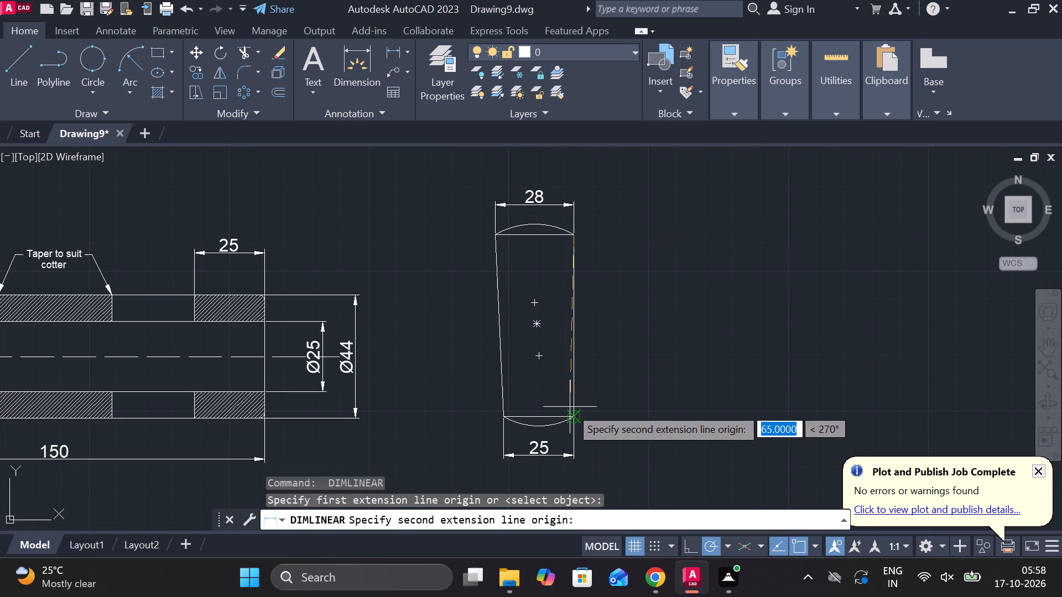
left_click(577, 417)
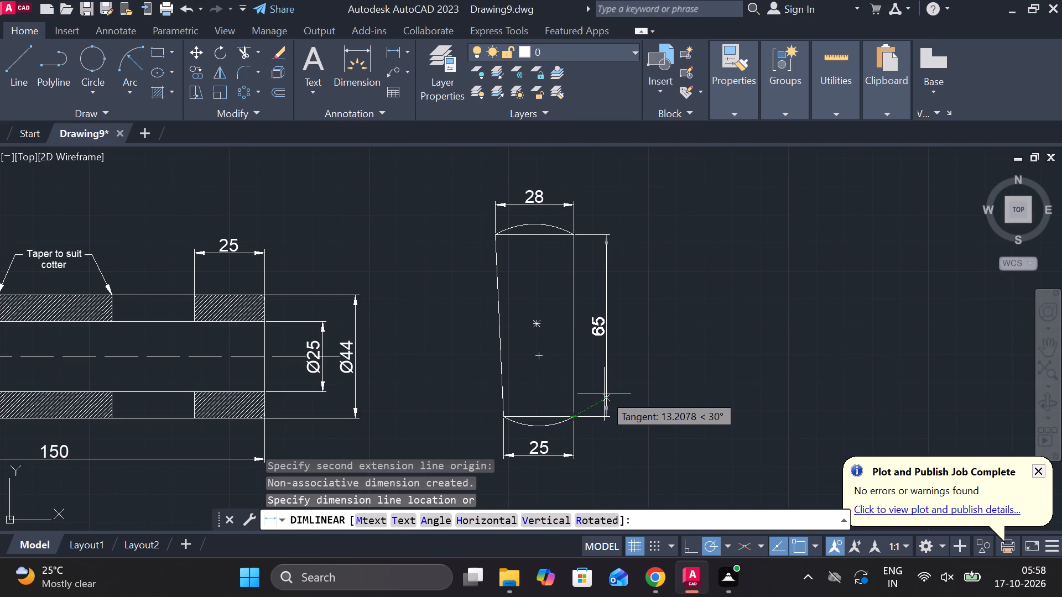
left_click(608, 393)
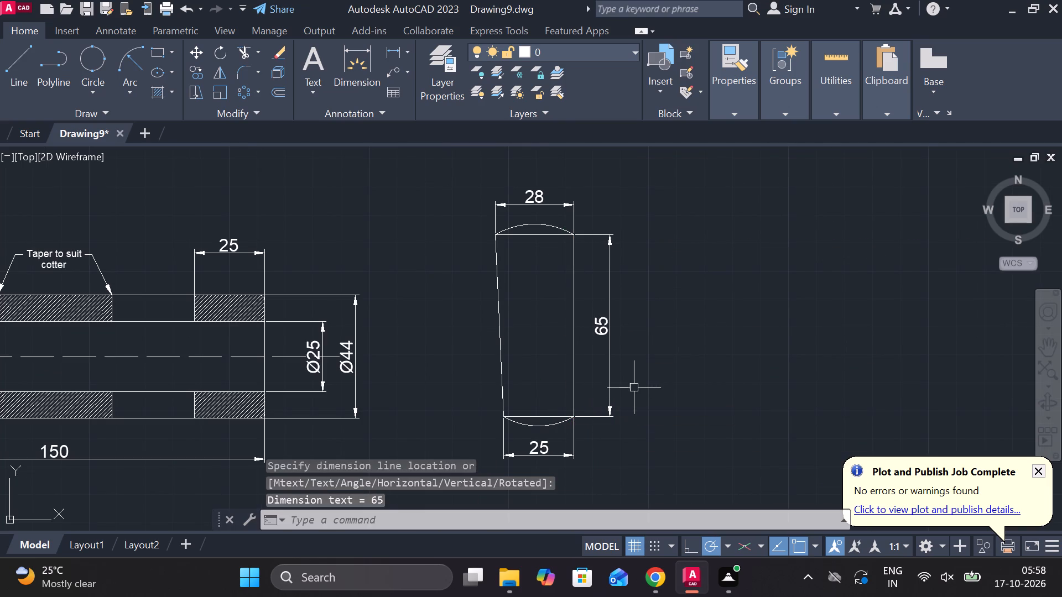
Draw a closed rectangle of lines, 28 wide and 5 high, about 30 units above the cotter and aligned with its top corners.
middle_click_drag(649, 389, 655, 325)
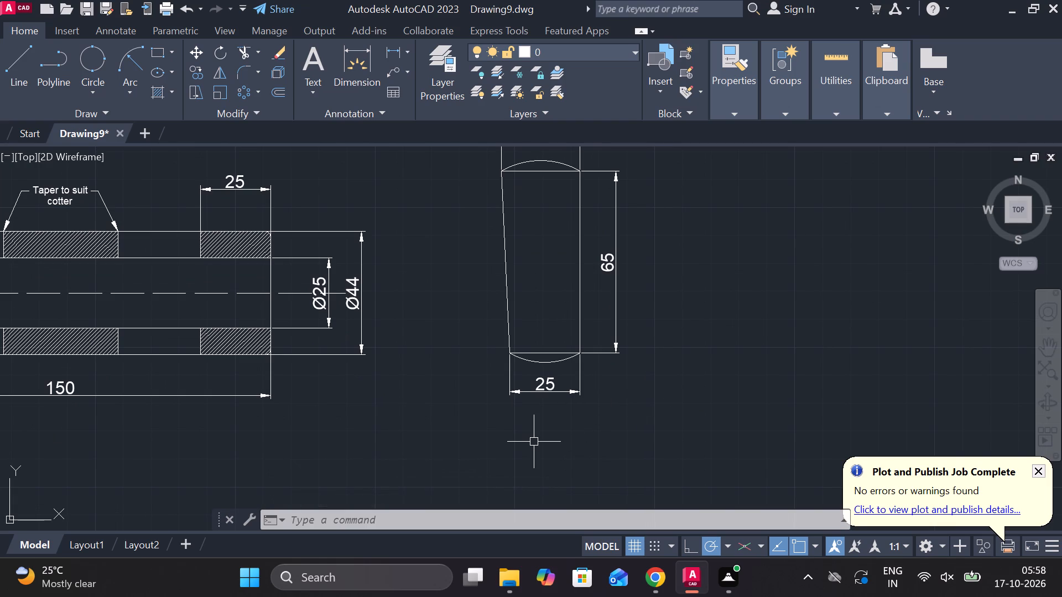
middle_click_drag(534, 443, 523, 406)
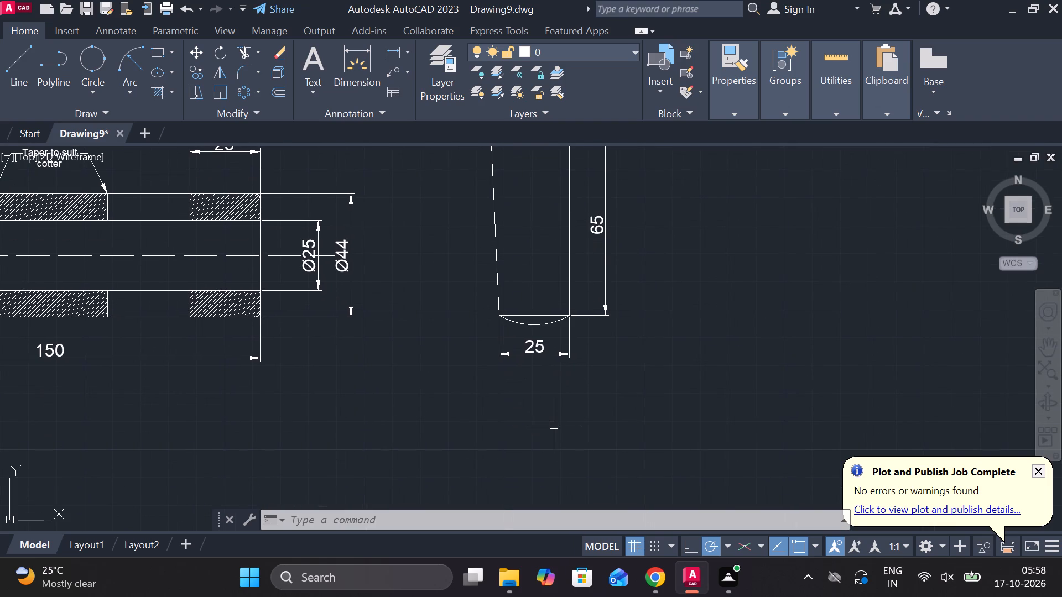
key("l")
key("Return")
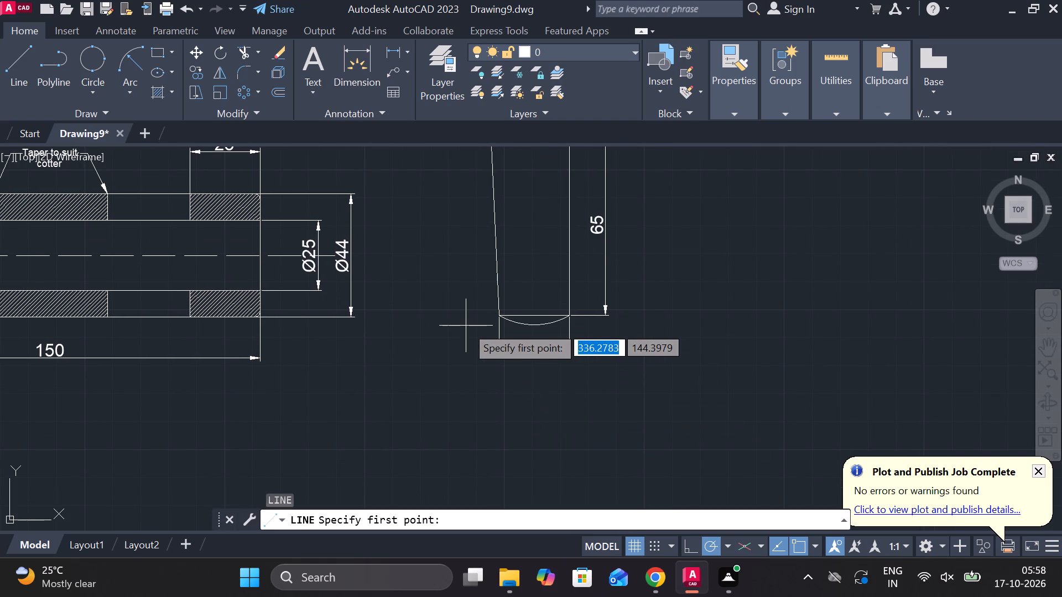
middle_click_drag(465, 325, 471, 509)
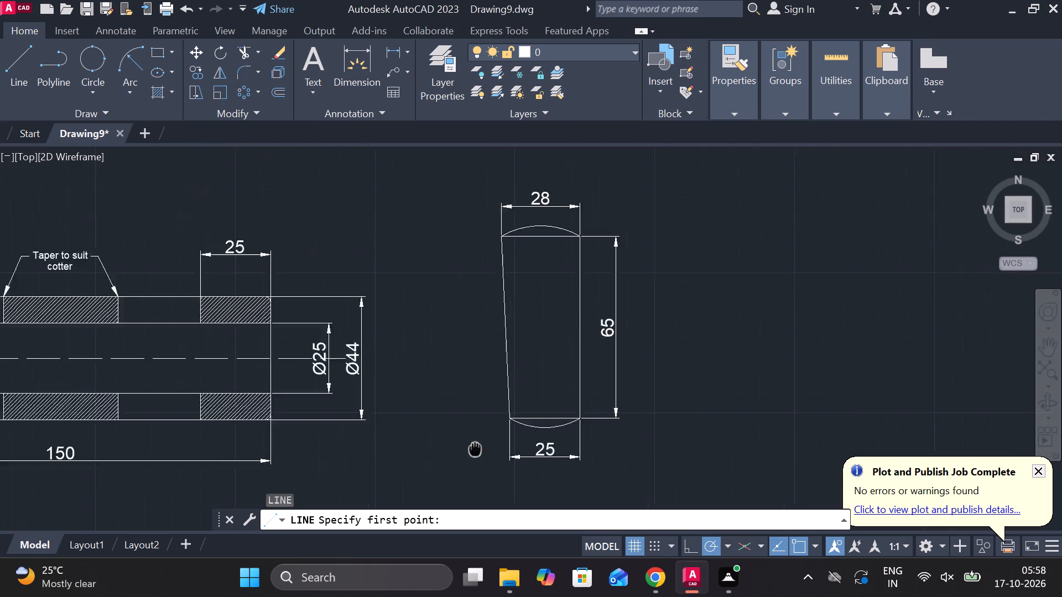
middle_click_drag(471, 509, 467, 596)
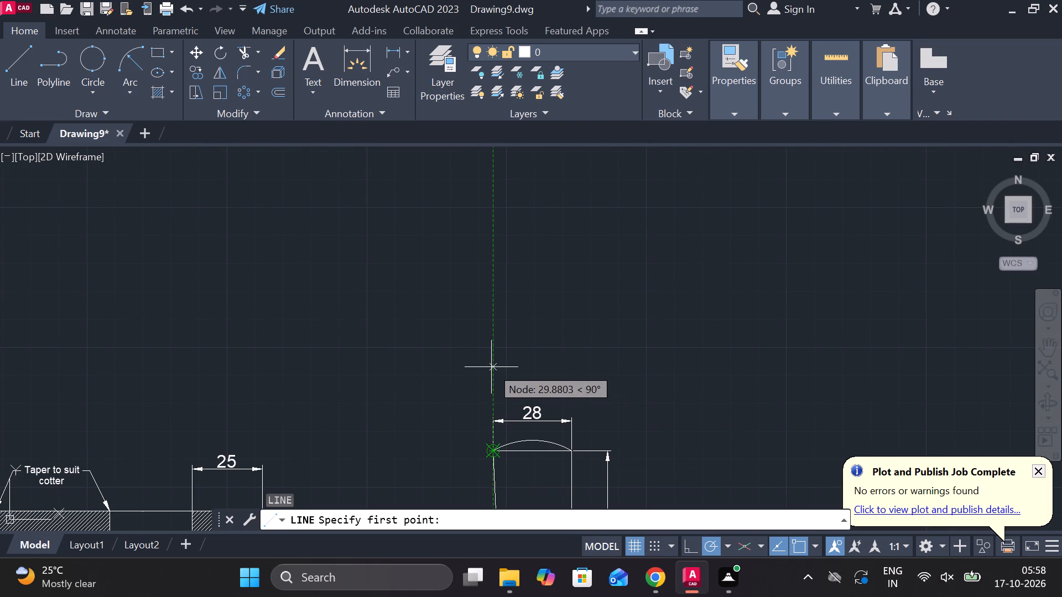
left_click(491, 367)
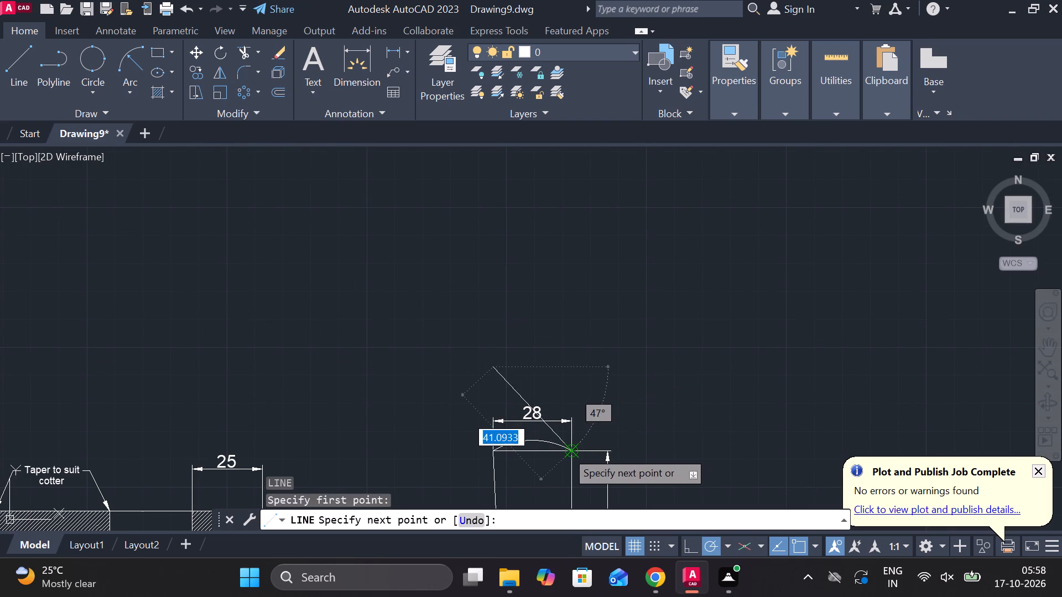
double_click(568, 369)
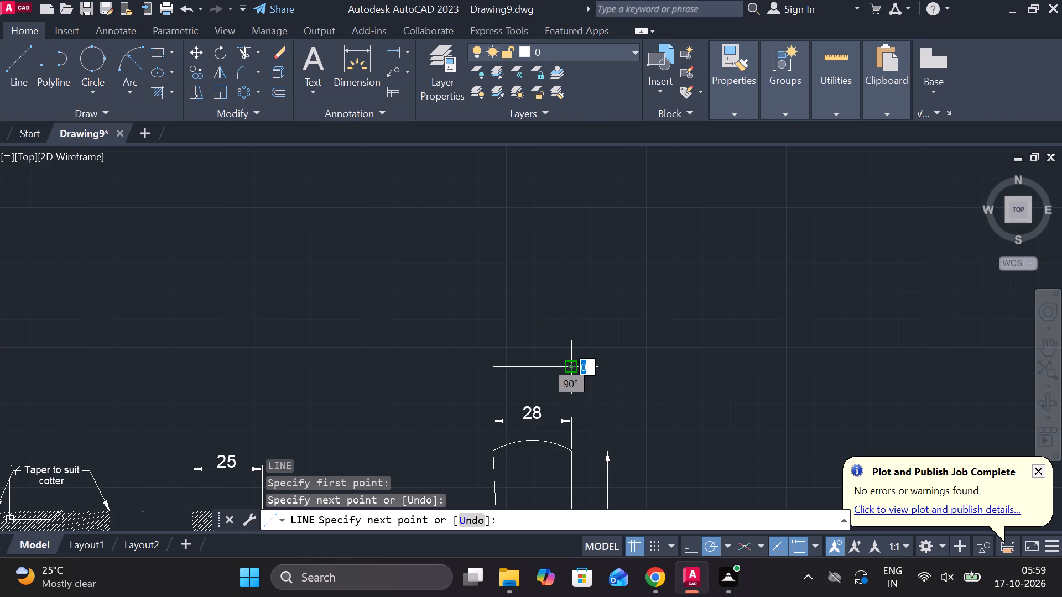
scroll(573, 343, "up", 2)
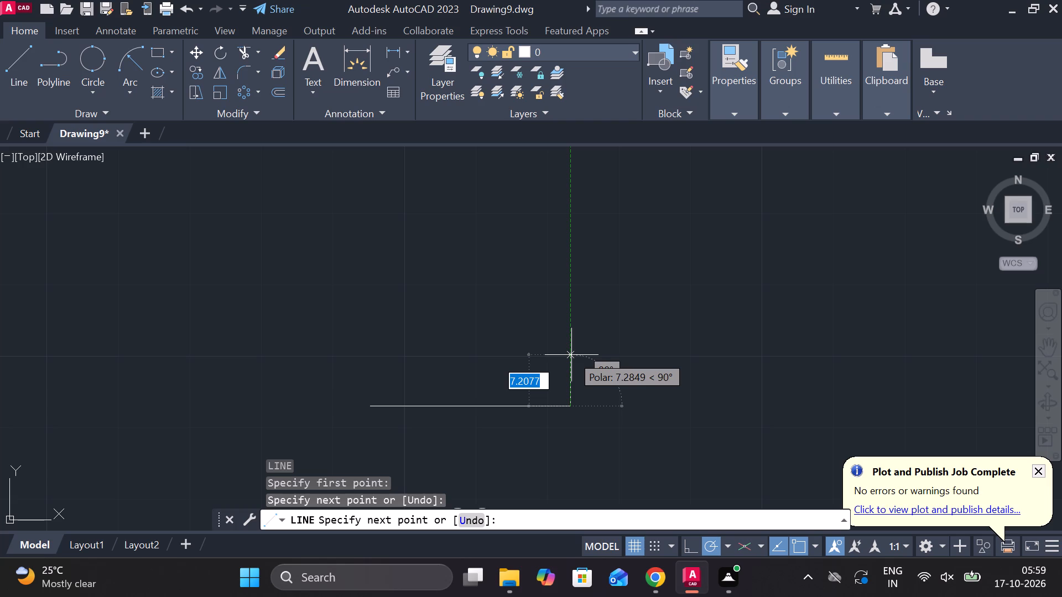
scroll(571, 355, "down", 3)
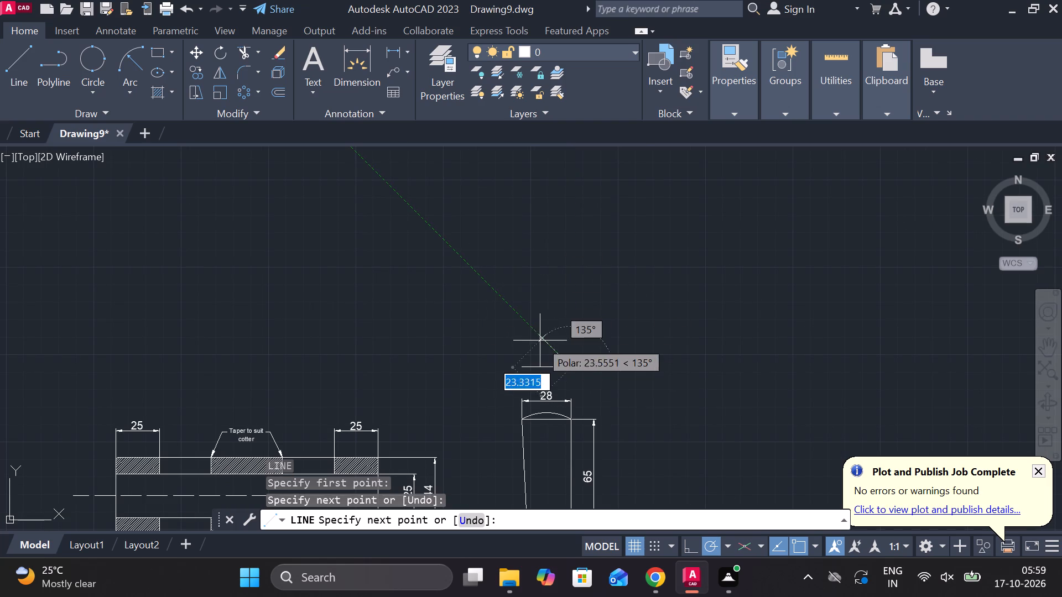
scroll(549, 345, "up", 3)
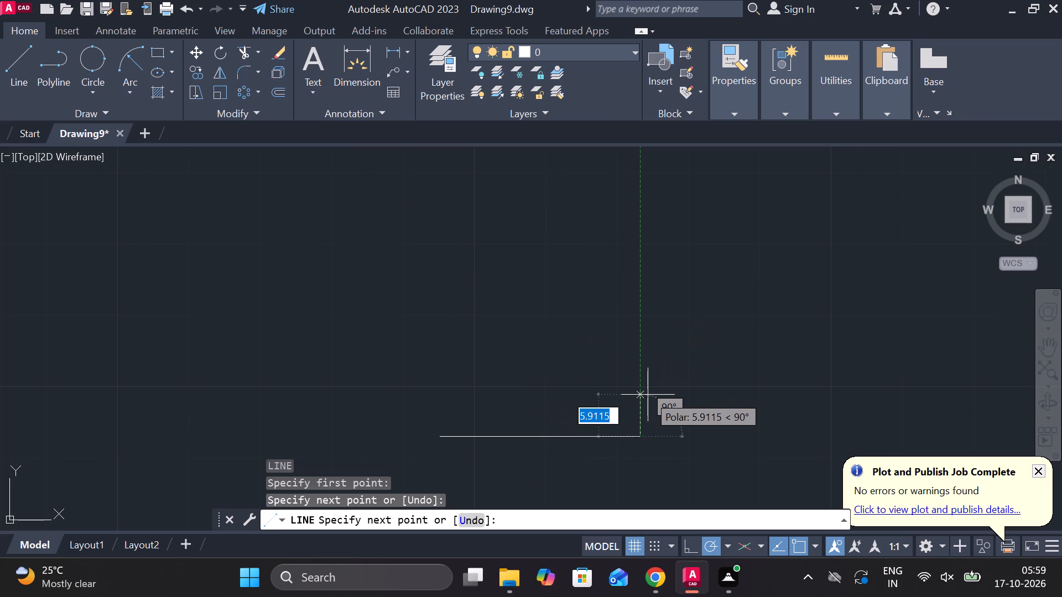
type("5")
key("space")
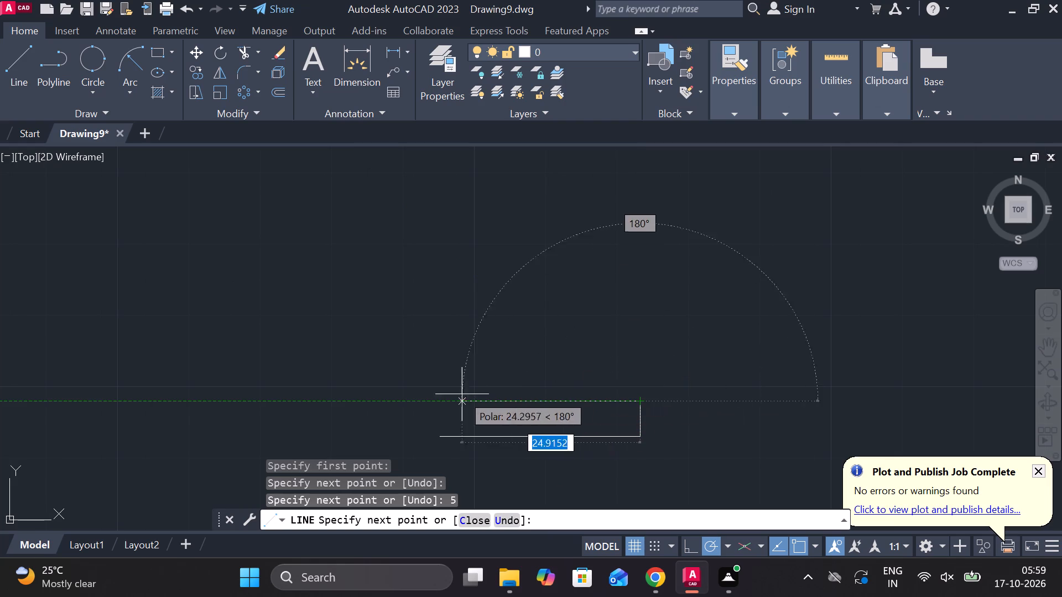
left_click(437, 396)
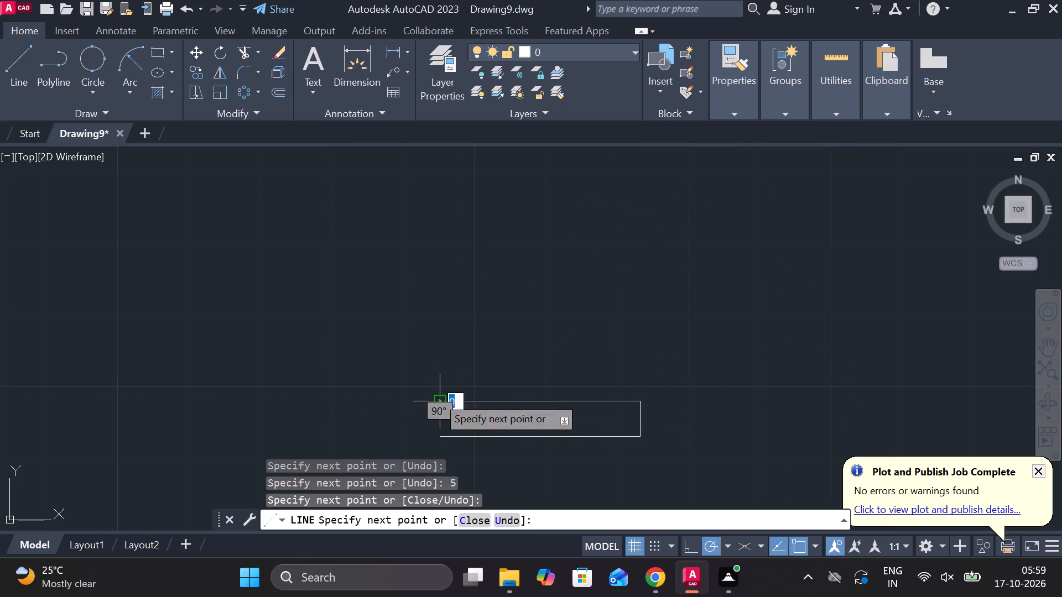
left_click(440, 431)
key("Escape")
Erase the top line of the thin rectangle above the cotter.
scroll(539, 336, "down", 3)
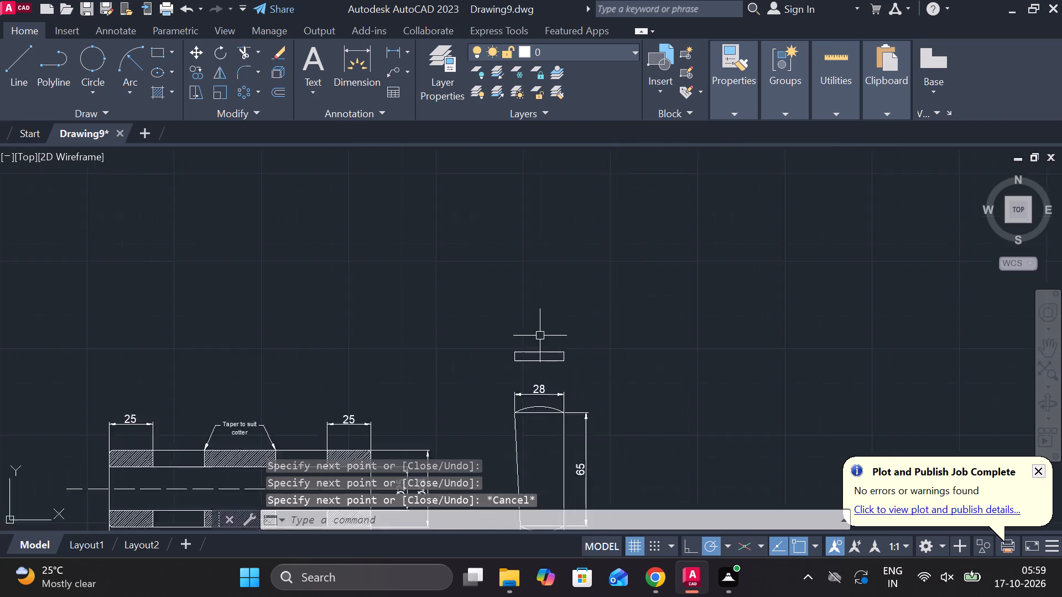
scroll(571, 385, "down", 2)
middle_click_drag(624, 405, 613, 347)
scroll(593, 329, "up", 2)
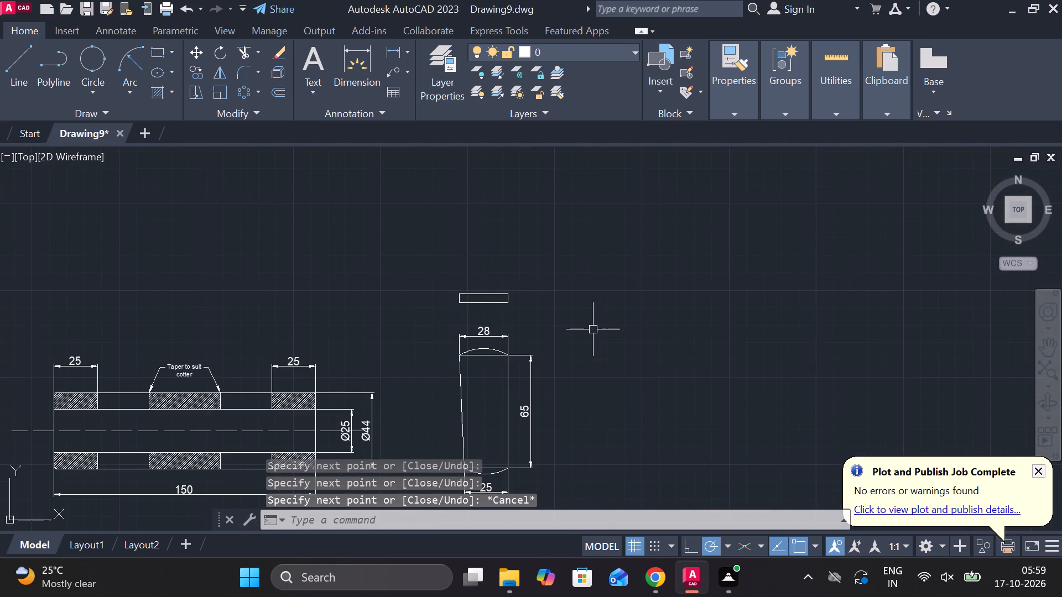
middle_click_drag(587, 331, 661, 269)
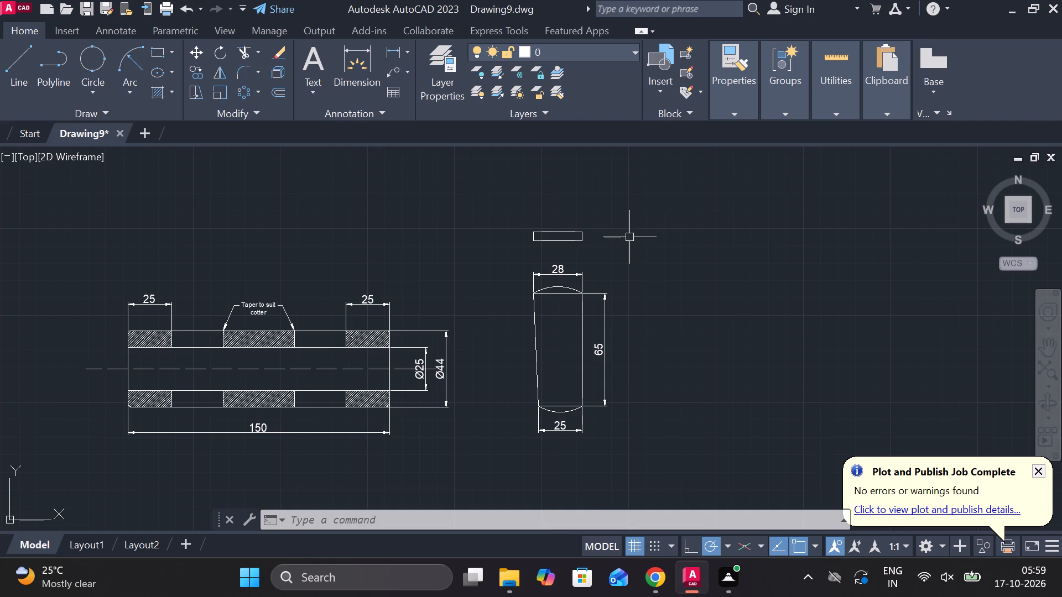
scroll(629, 237, "up", 1)
scroll(517, 231, "up", 2)
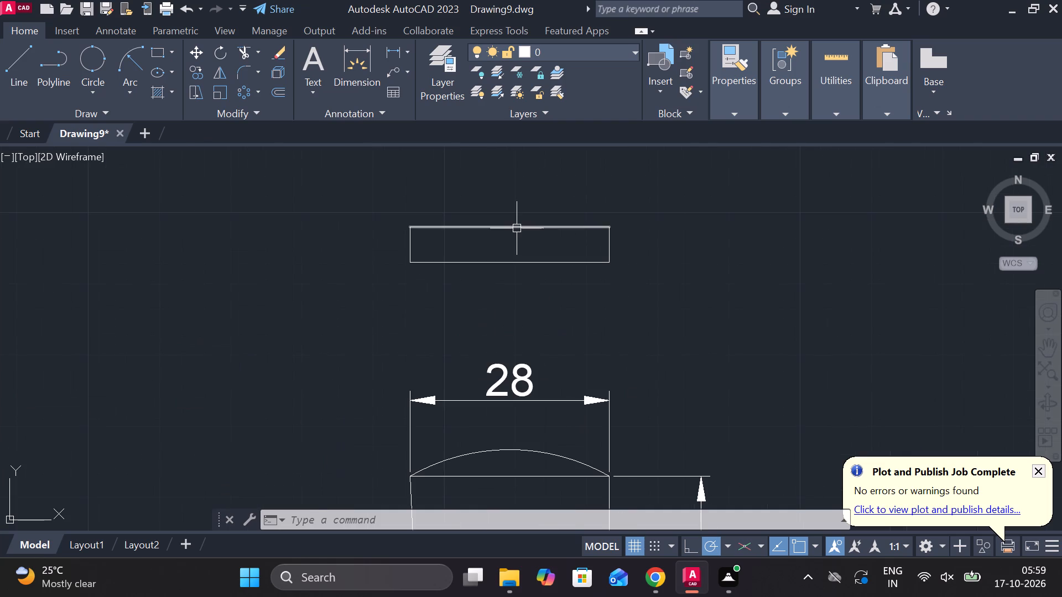
left_click(517, 228)
type("e")
key("space")
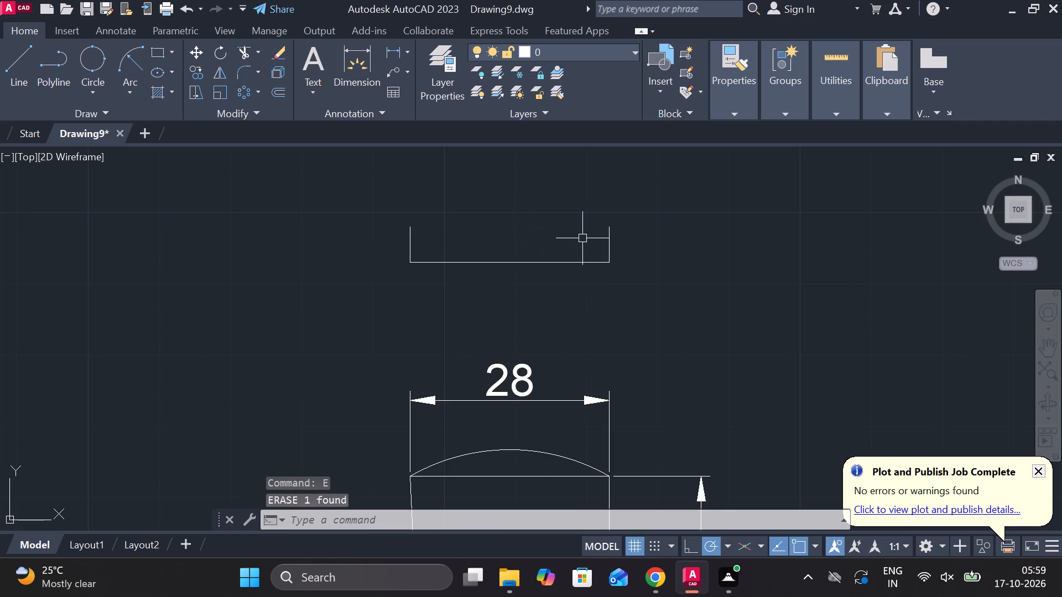
Erase the two short vertical sides of the open rectangle above the cotter, keeping its bottom line.
left_click(611, 237)
left_click(411, 235)
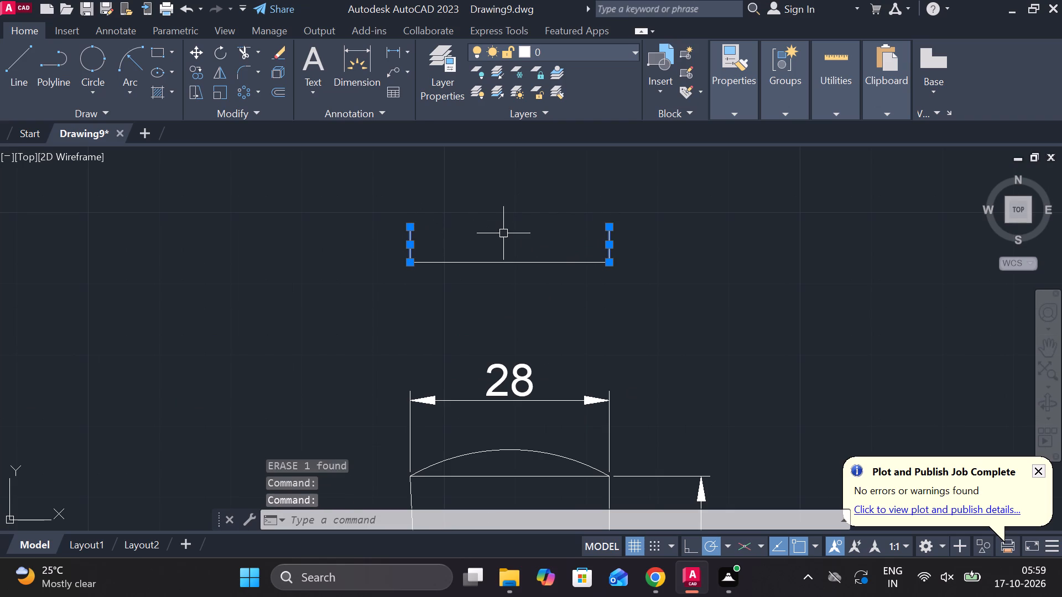
type("e l")
Draw lines closing the rectangle above the cotter to a height of 8, starting and ending at the ends of its bottom line.
key("Return")
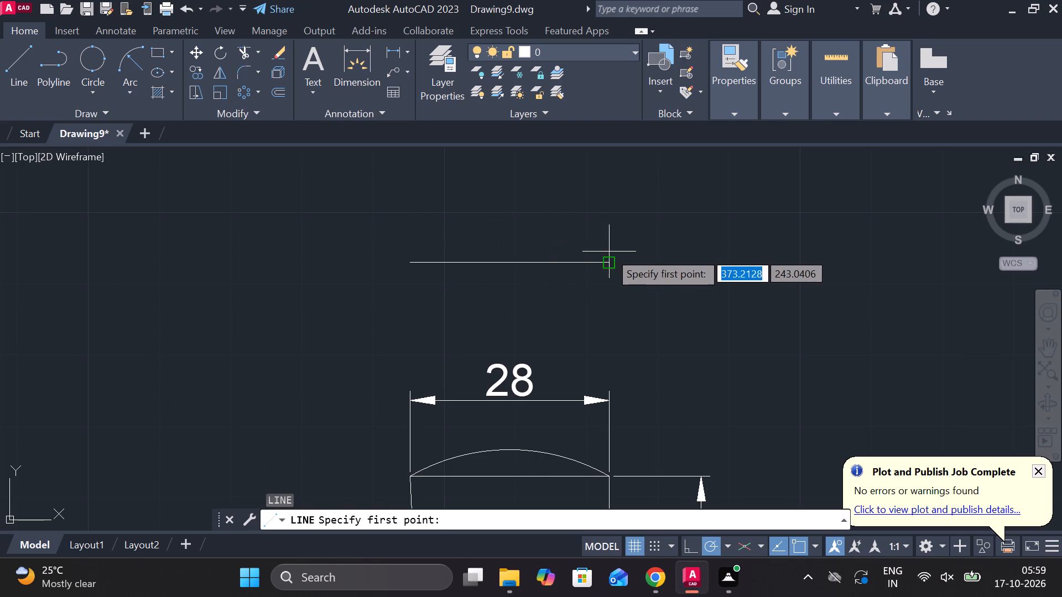
left_click(611, 256)
key("8")
key("Return")
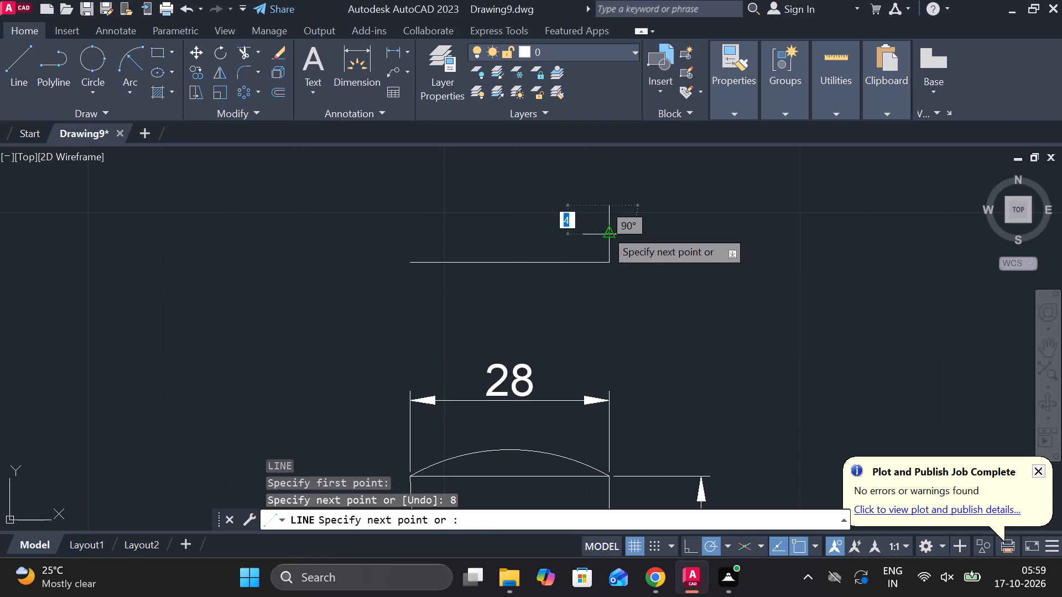
left_click(408, 217)
left_click(408, 259)
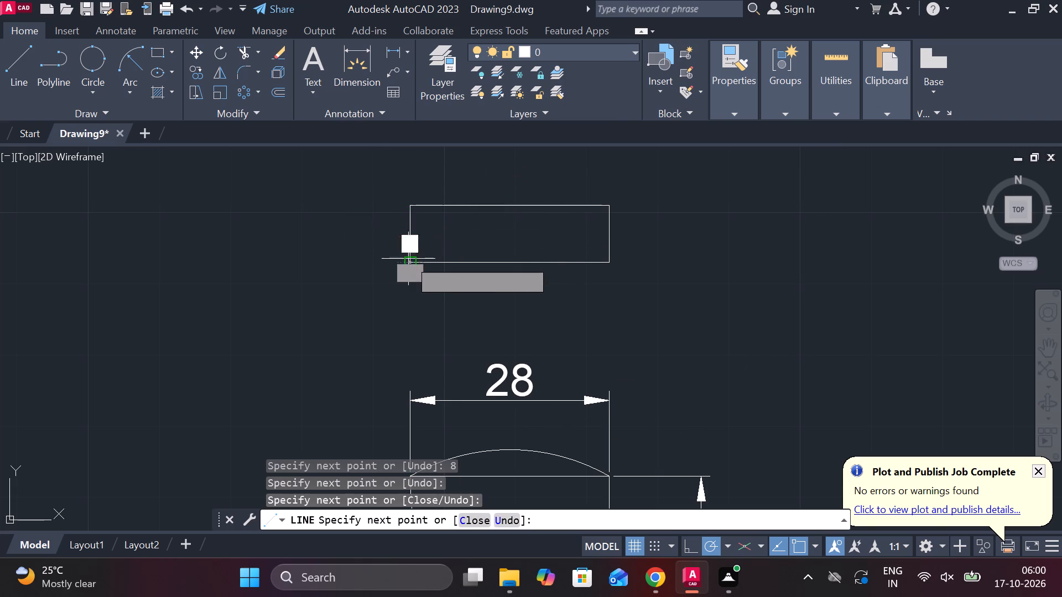
key("Escape")
Draw a start-end-radius arc of radius 55 between the rectangle's top corners, curving down into the rectangle.
scroll(536, 186, "down", 4)
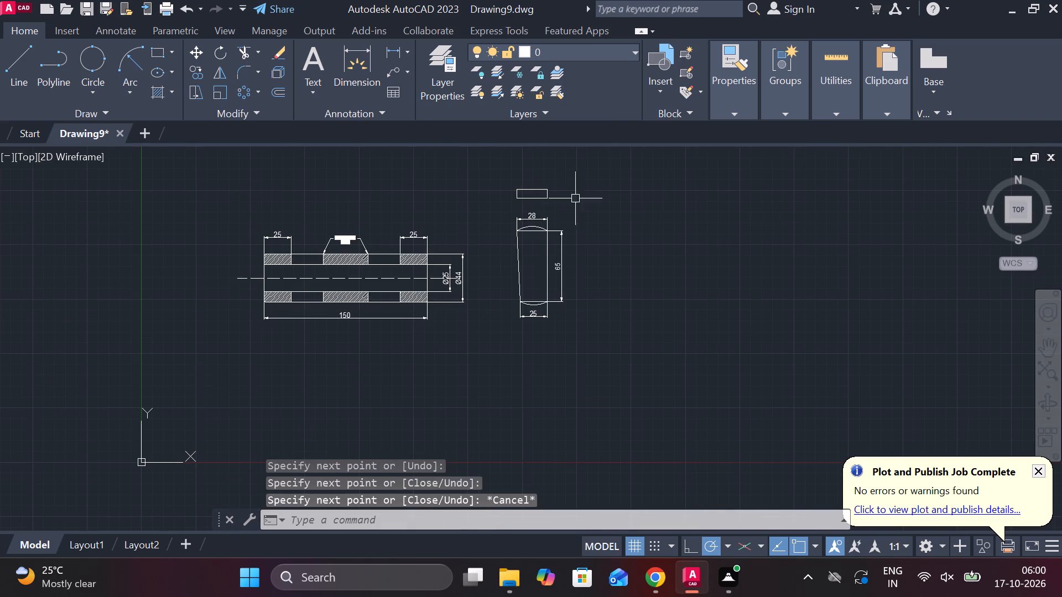
scroll(575, 198, "up", 3)
middle_click_drag(600, 192, 628, 224)
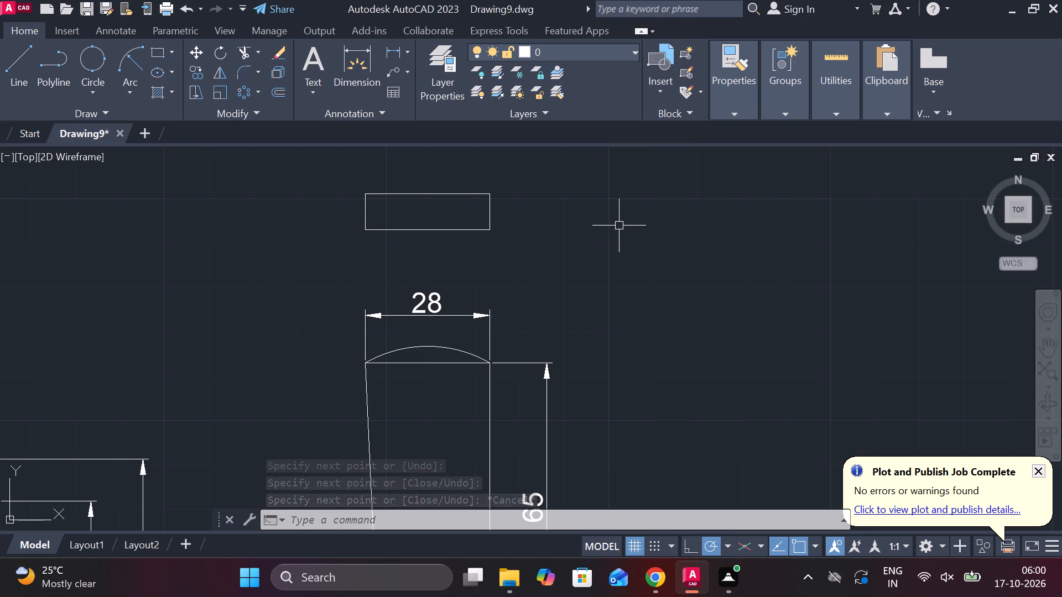
scroll(425, 238, "up", 2)
middle_click_drag(438, 239, 497, 403)
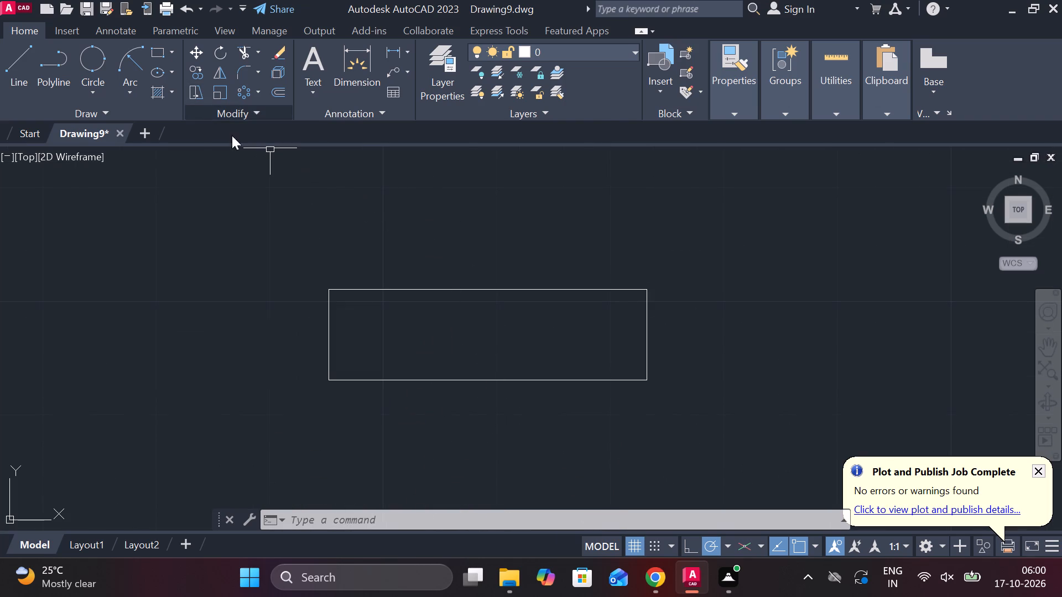
left_click(132, 57)
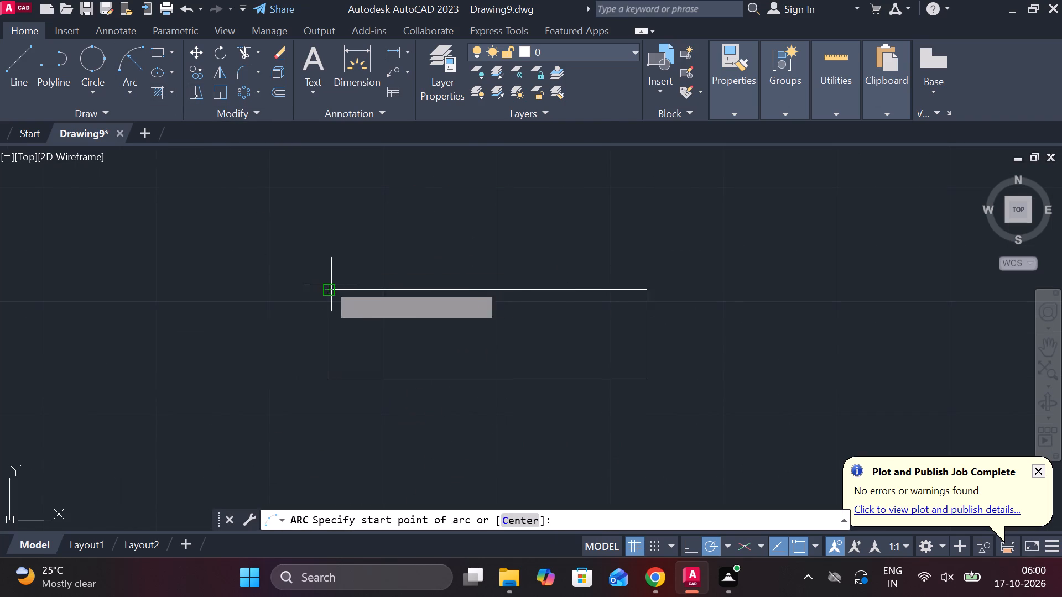
left_click(326, 285)
left_click(652, 287)
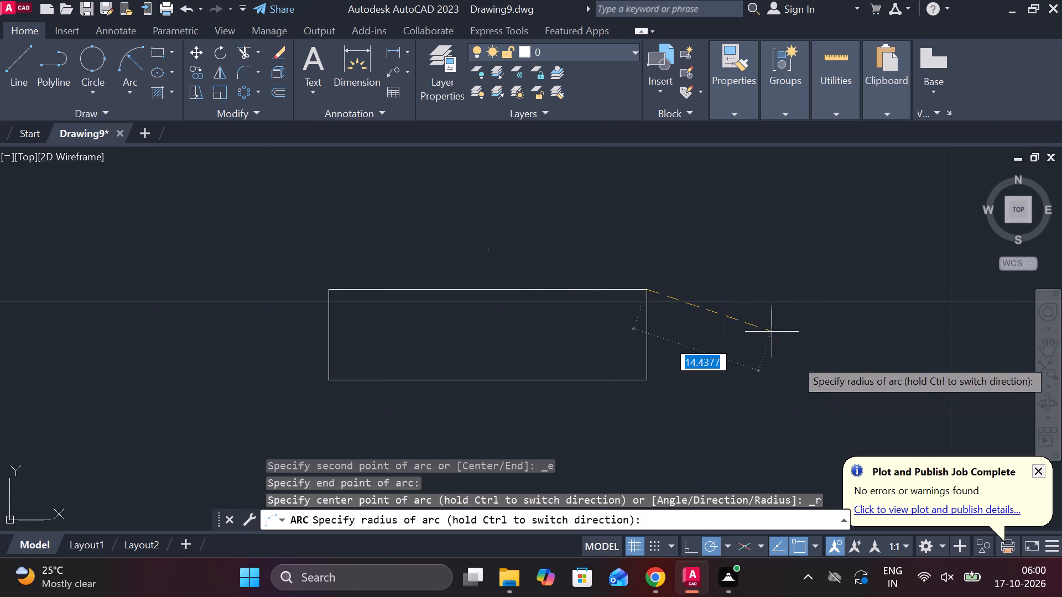
middle_click_drag(904, 348, 827, 311)
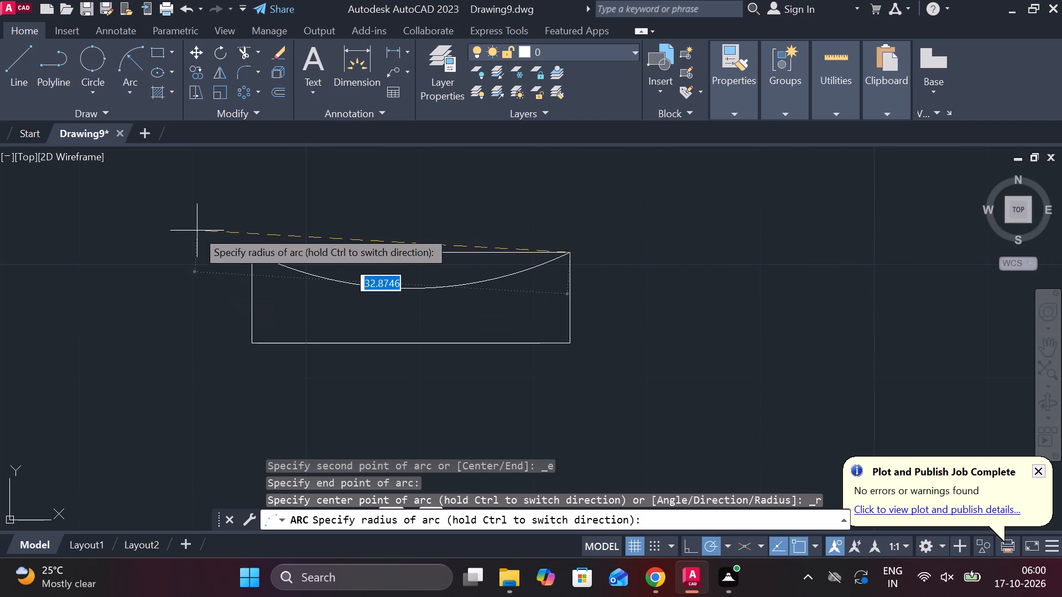
middle_click_drag(244, 248, 393, 274)
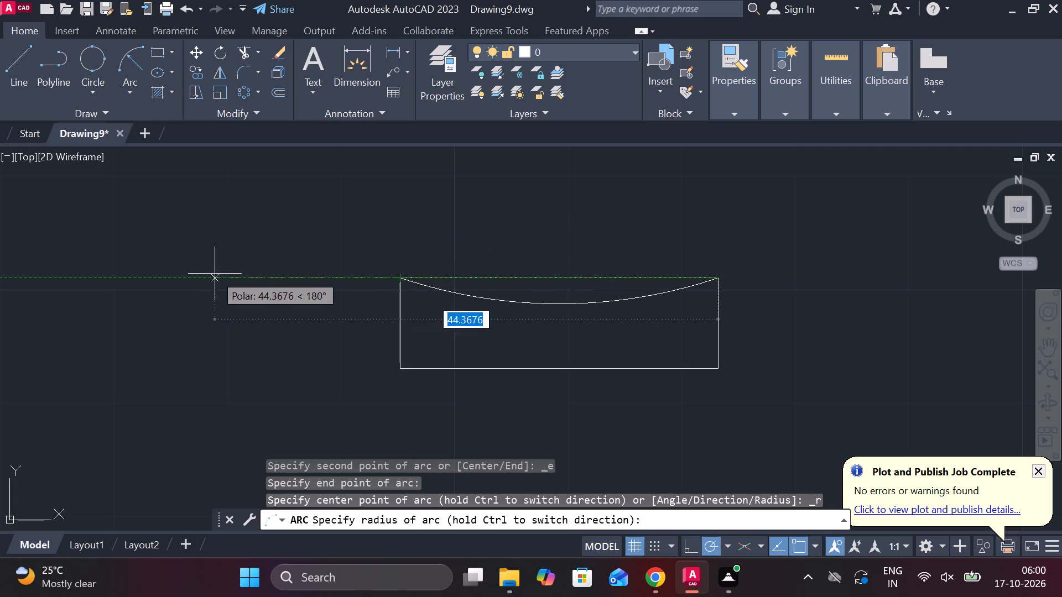
middle_click(291, 270)
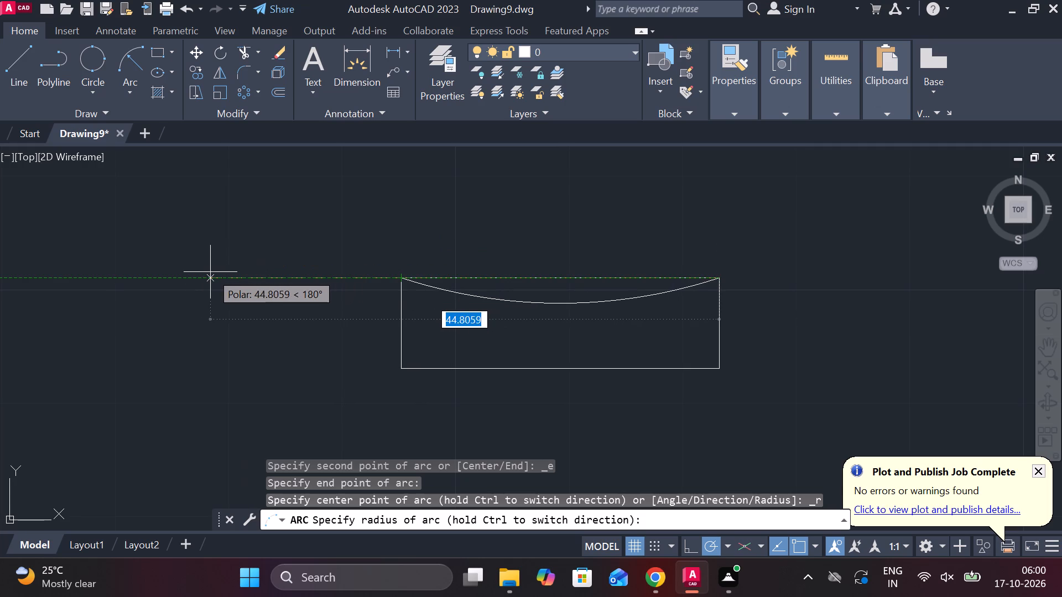
middle_click_drag(203, 273, 366, 296)
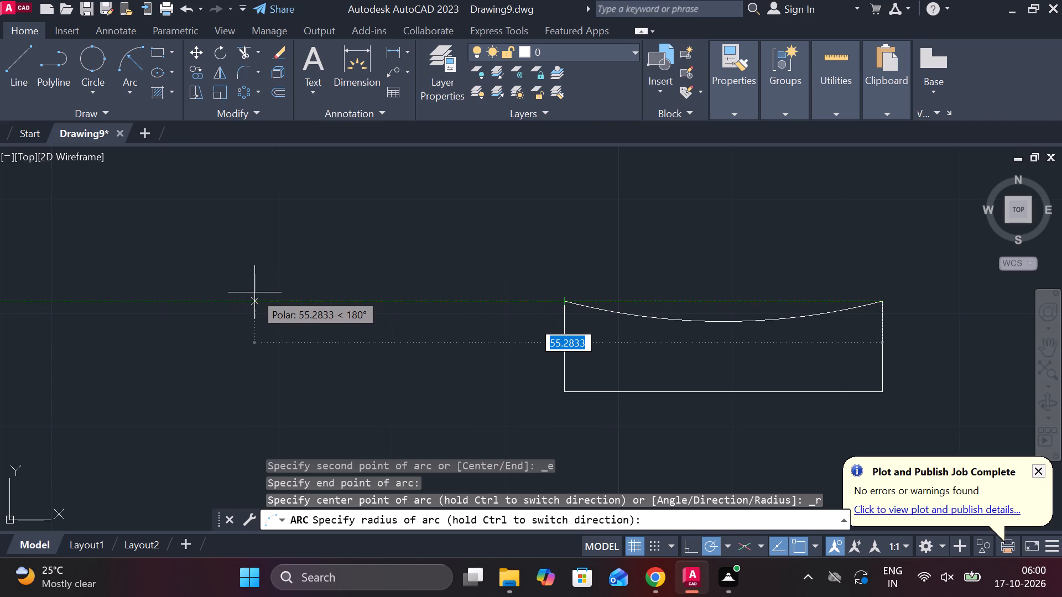
type("55")
key("space")
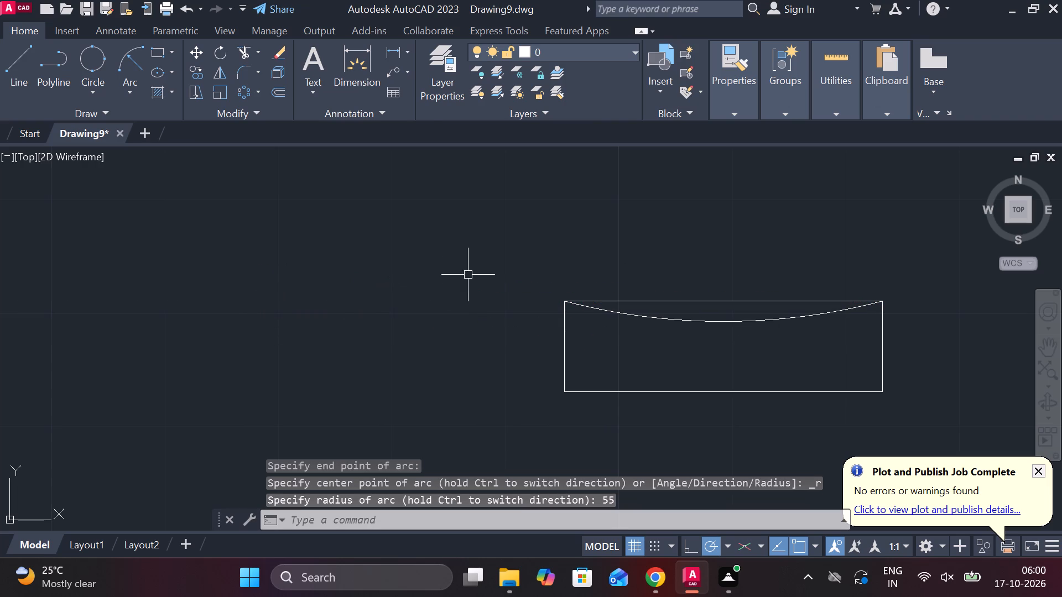
Mirror the arc about the rectangle's horizontal midline, keeping the source arc.
middle_click_drag(431, 271, 368, 237)
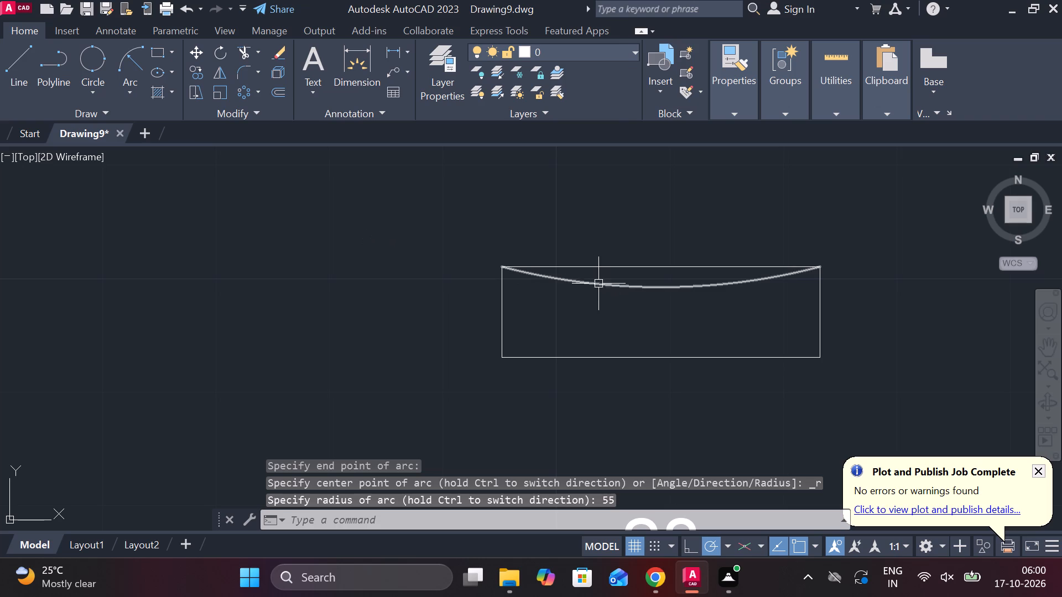
left_click(598, 281)
type("mi")
key("Return")
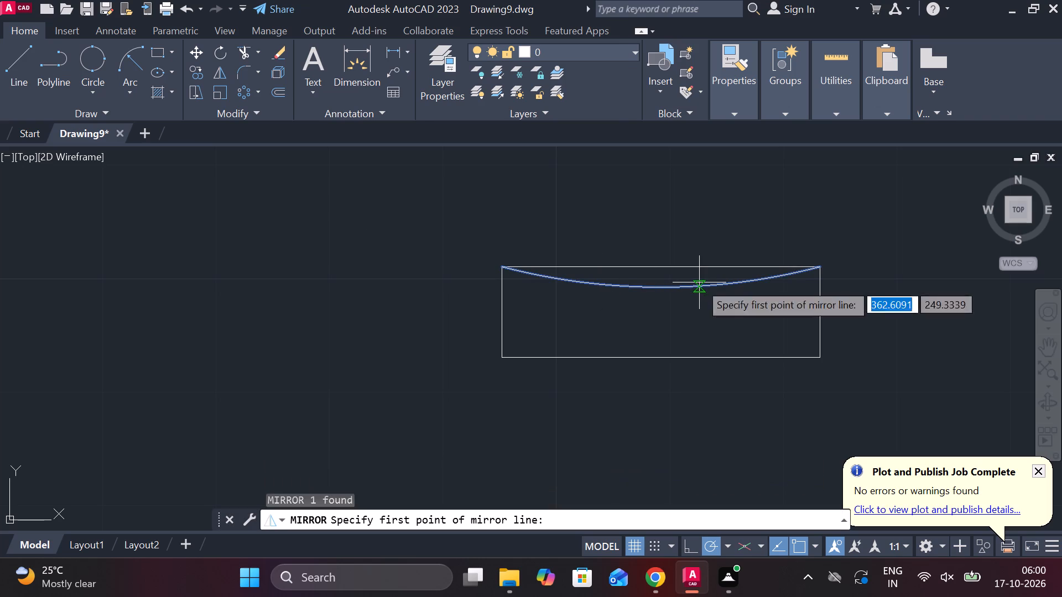
left_click(822, 310)
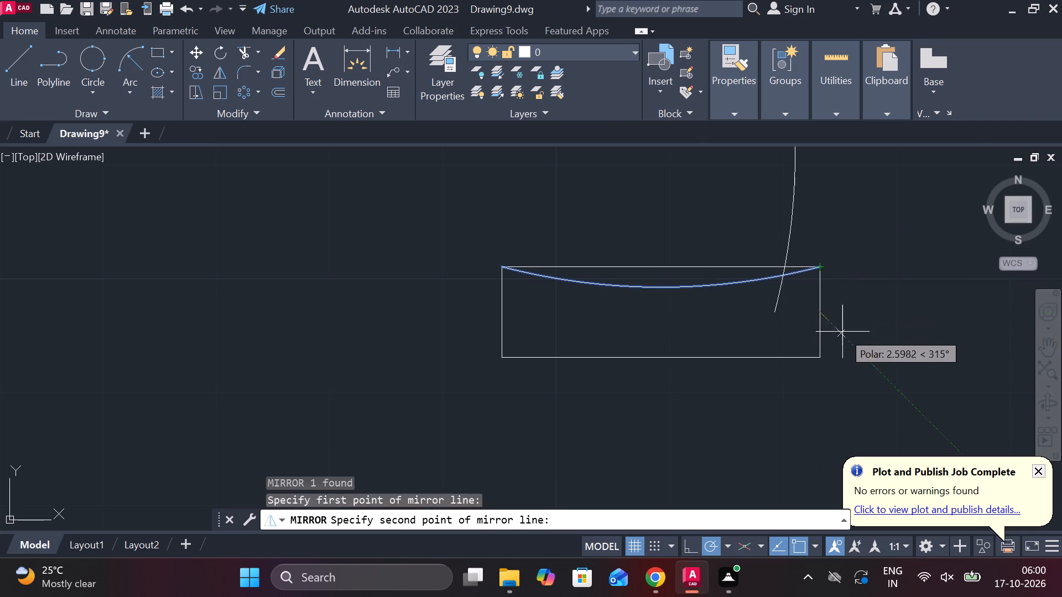
left_click(898, 318)
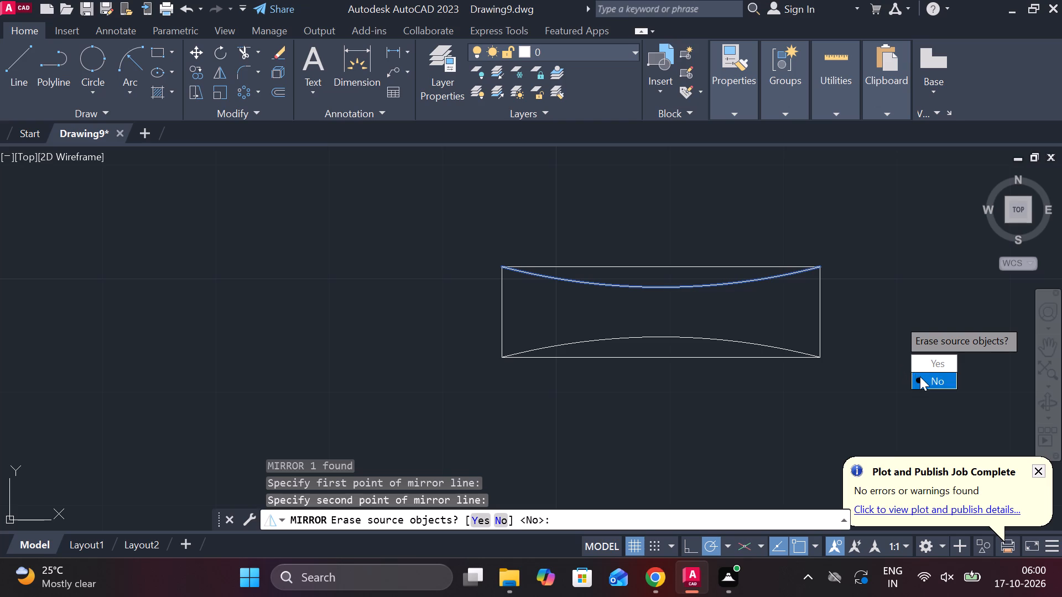
left_click_drag(920, 376, 898, 318)
scroll(850, 287, "down", 2)
key("Escape")
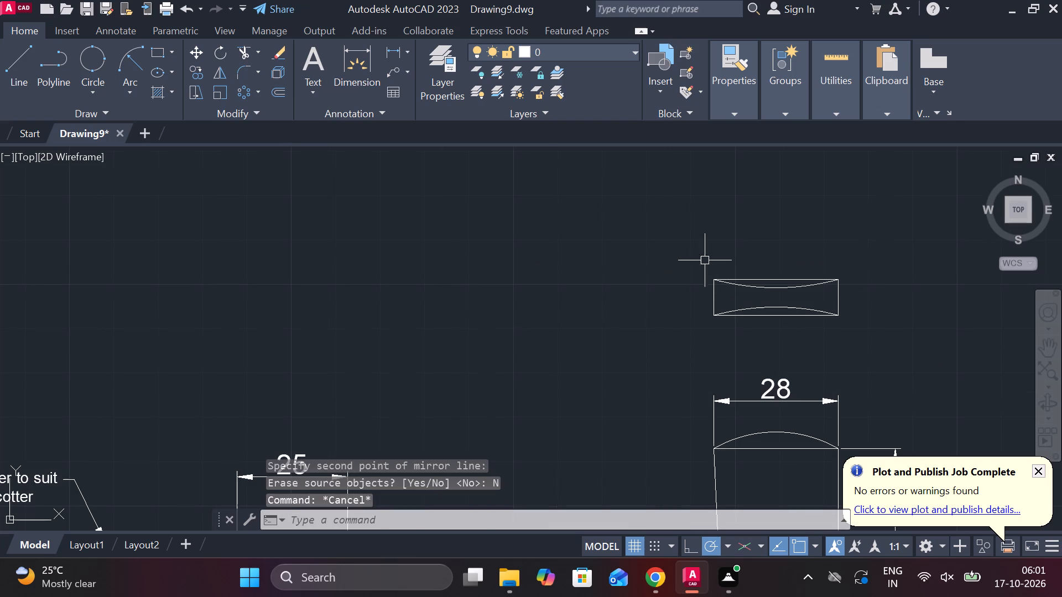
Move the rectangle with both arcs about 126 units straight down, below the cotter's bottom-width dimension.
left_click(676, 254)
left_click(877, 342)
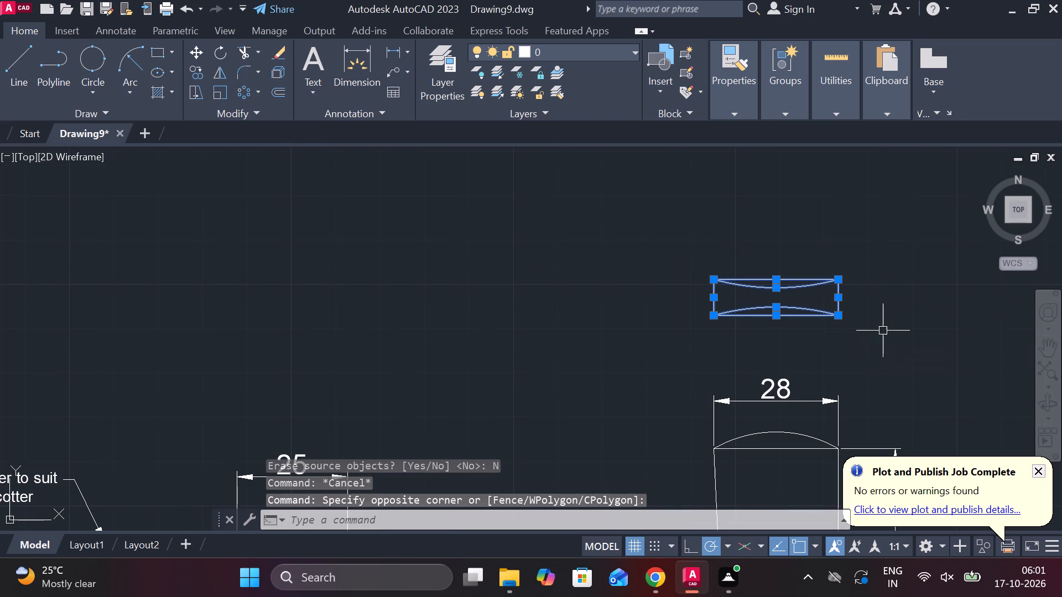
key("m")
key("Return")
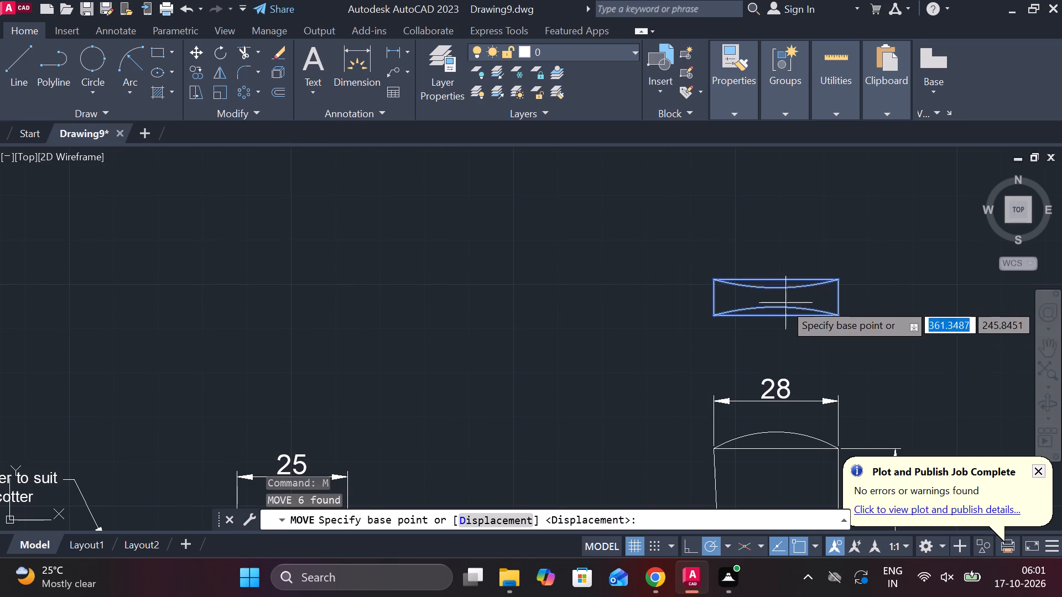
left_click(834, 302)
scroll(839, 306, "down", 3)
scroll(826, 429, "up", 2)
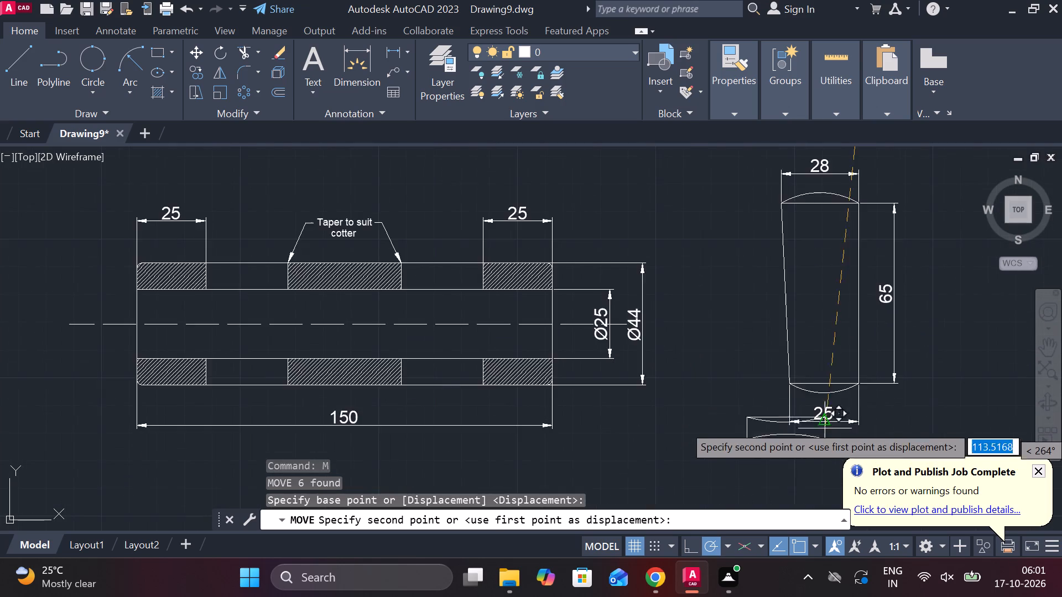
scroll(849, 423, "up", 2)
middle_click_drag(834, 498, 730, 295)
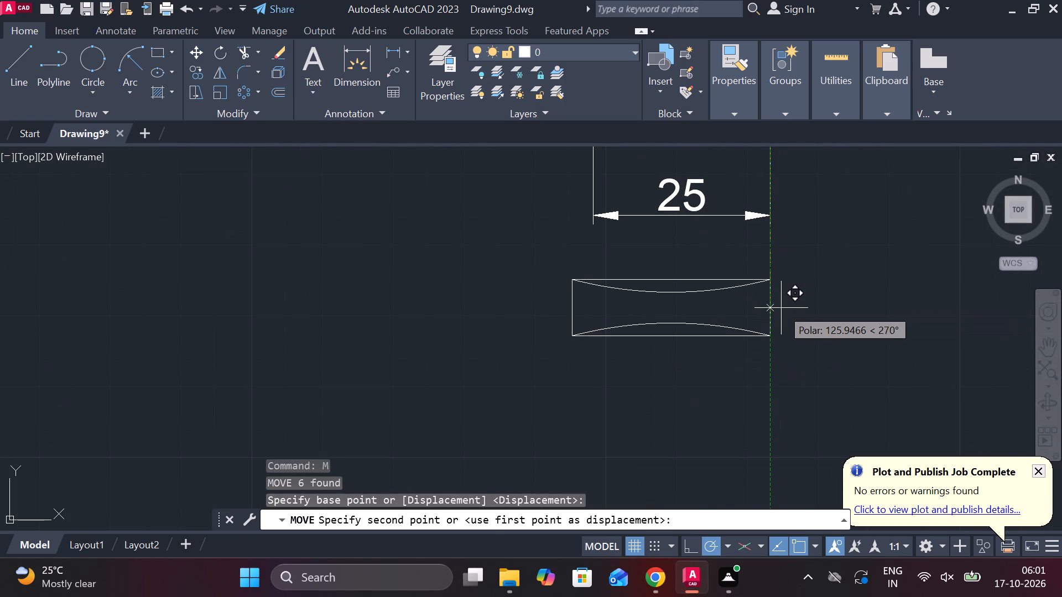
left_click(781, 308)
Copy the dimensioned cotter with its end view twice, placing the copies side by side below the undimensioned sleeve section.
scroll(781, 308, "down", 3)
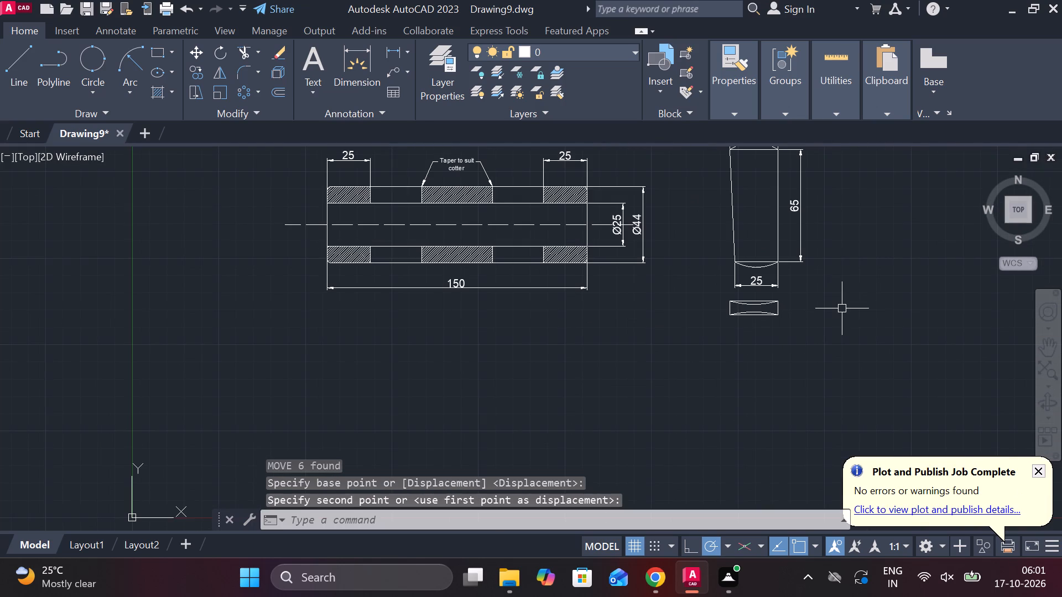
middle_click_drag(841, 308, 715, 321)
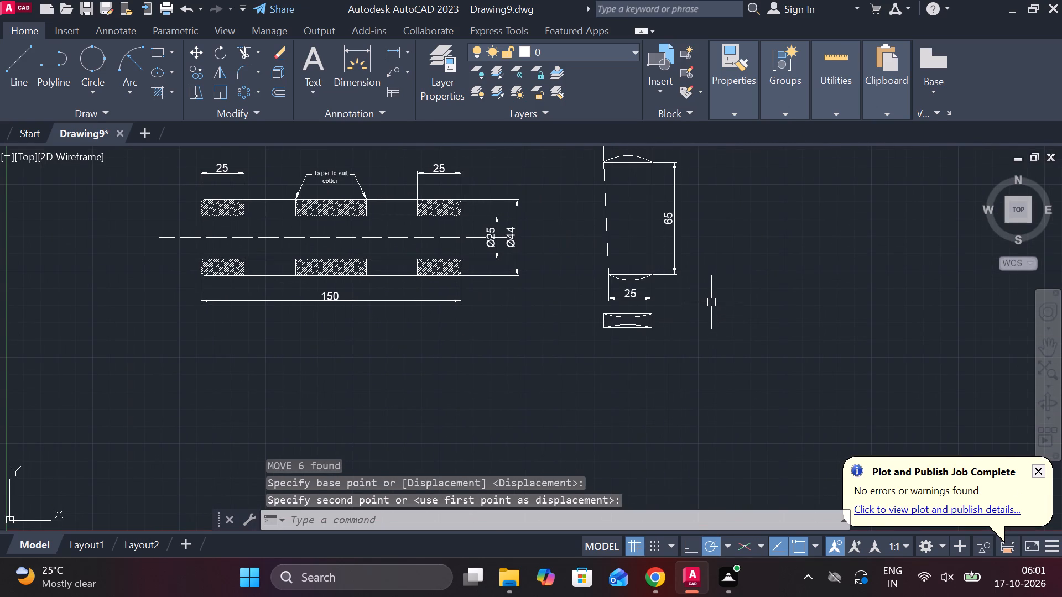
scroll(710, 306, "up", 2)
scroll(654, 318, "down", 4)
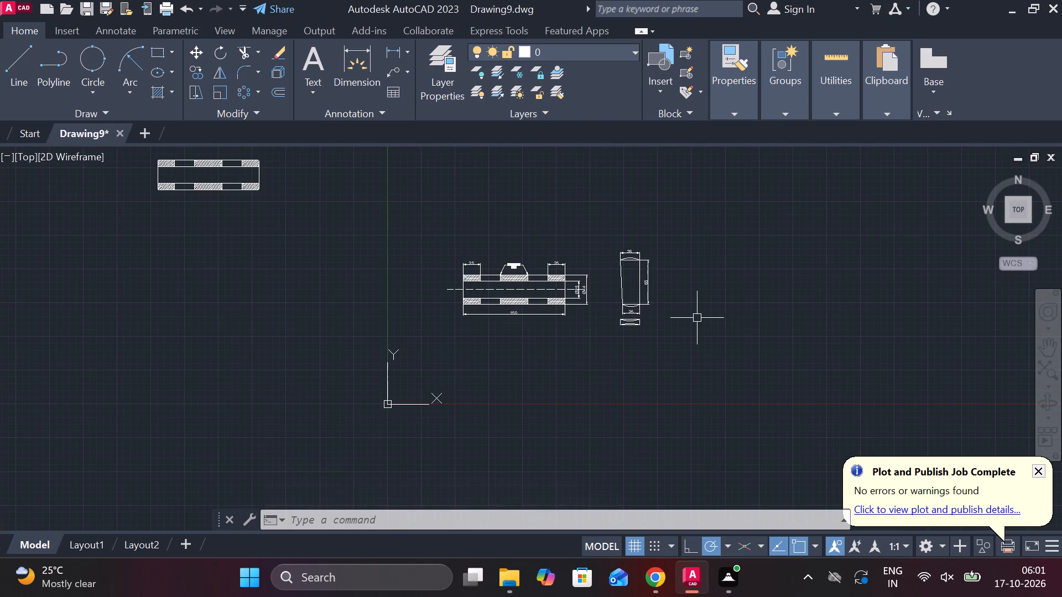
scroll(688, 322, "up", 2)
middle_click_drag(689, 249, 681, 294)
scroll(596, 254, "up", 1)
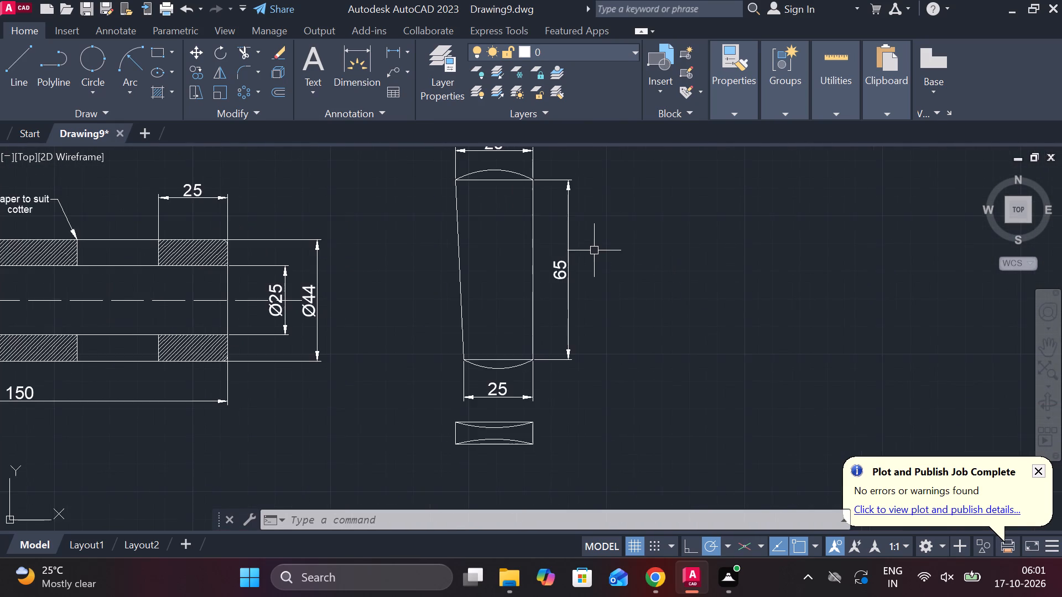
scroll(594, 250, "down", 2)
left_click(518, 197)
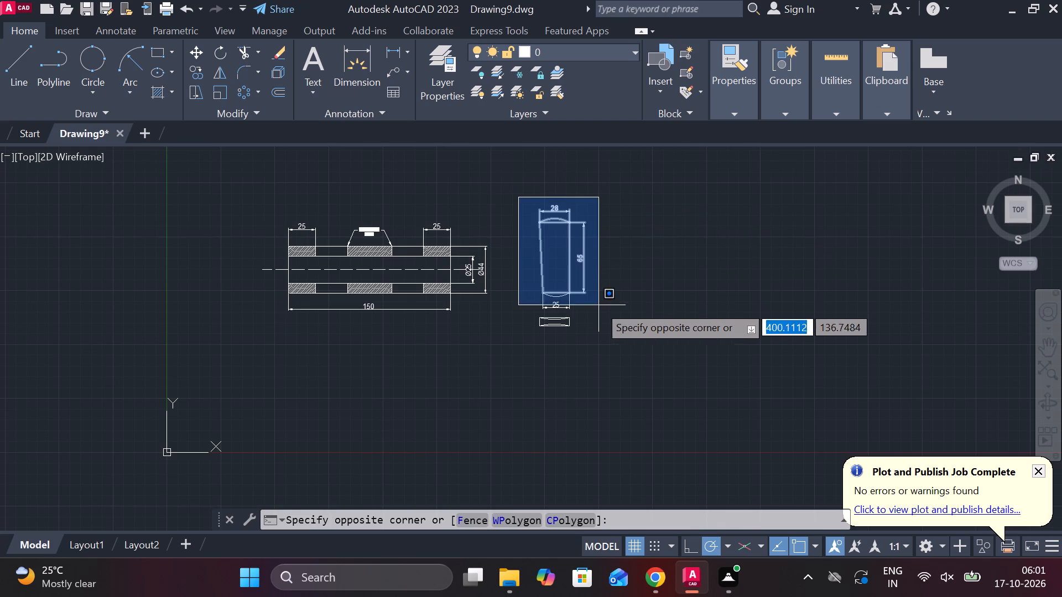
left_click(602, 342)
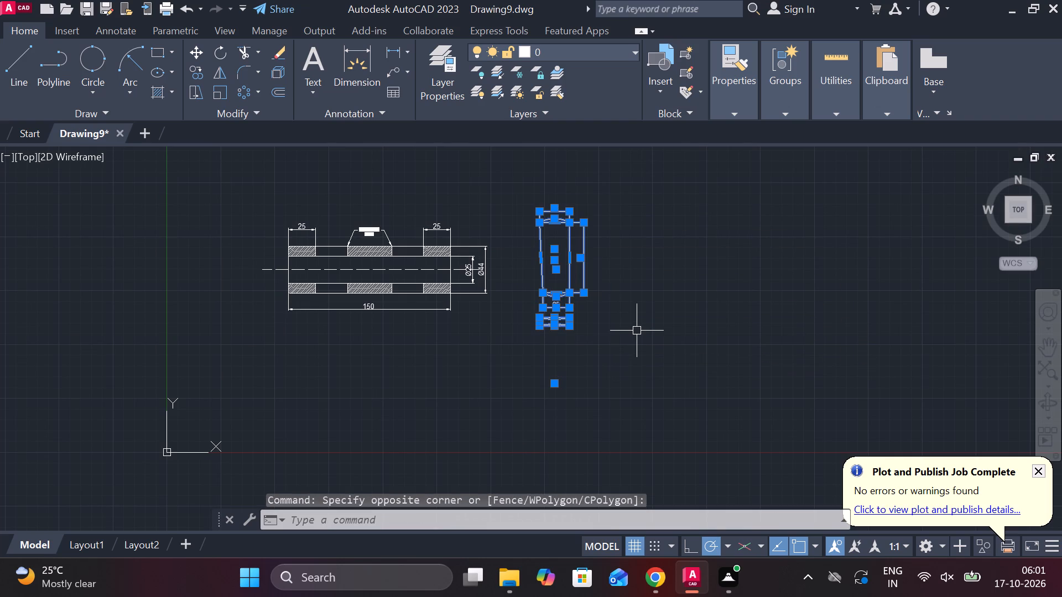
type("co")
key("Return")
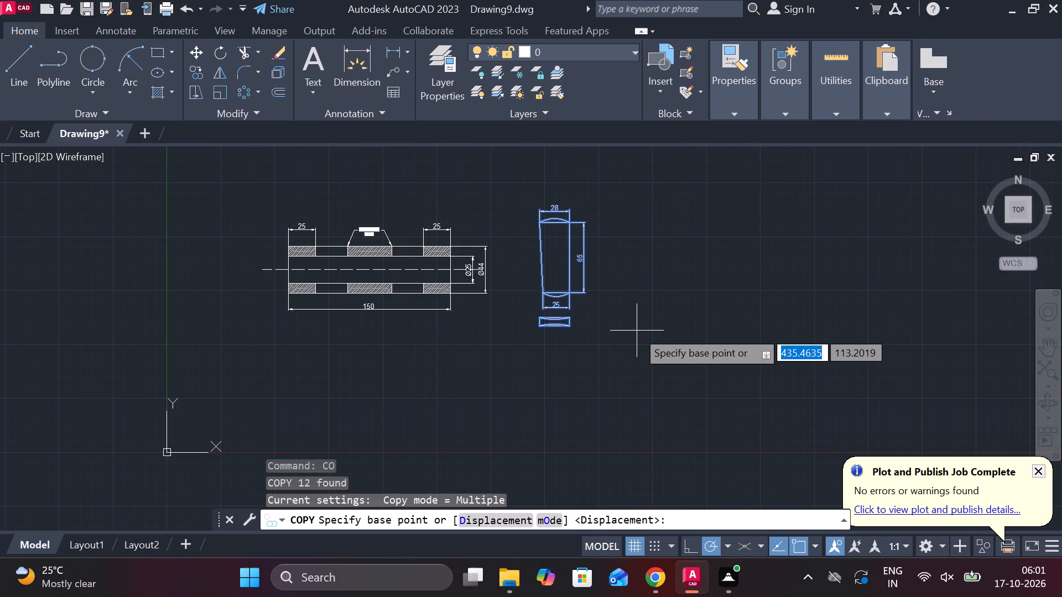
left_click(642, 323)
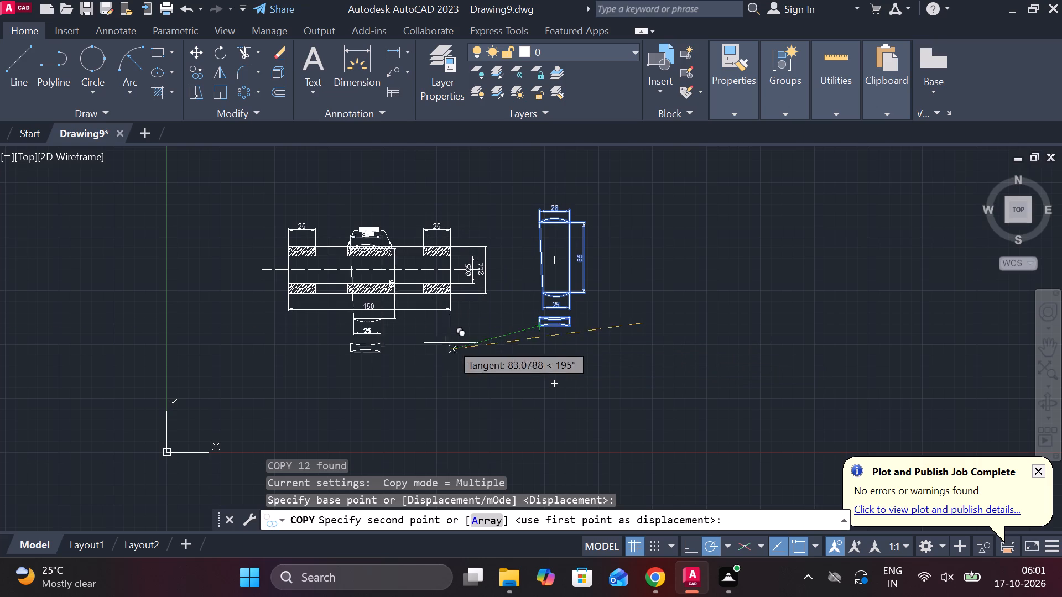
middle_click_drag(426, 321, 897, 341)
scroll(672, 341, "down", 2)
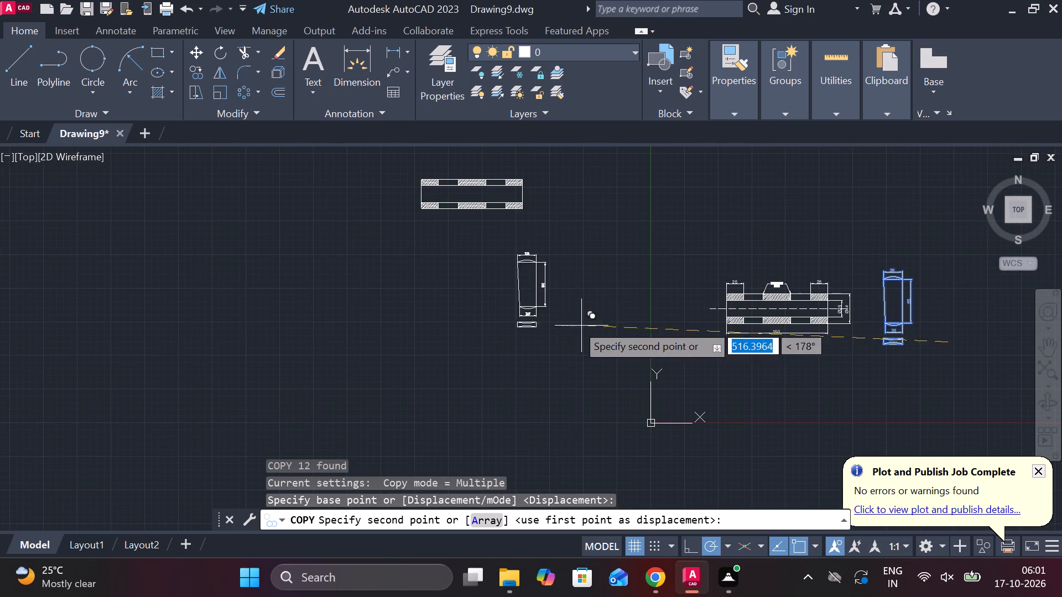
scroll(553, 315, "up", 1)
middle_click_drag(529, 303, 564, 426)
scroll(508, 390, "up", 2)
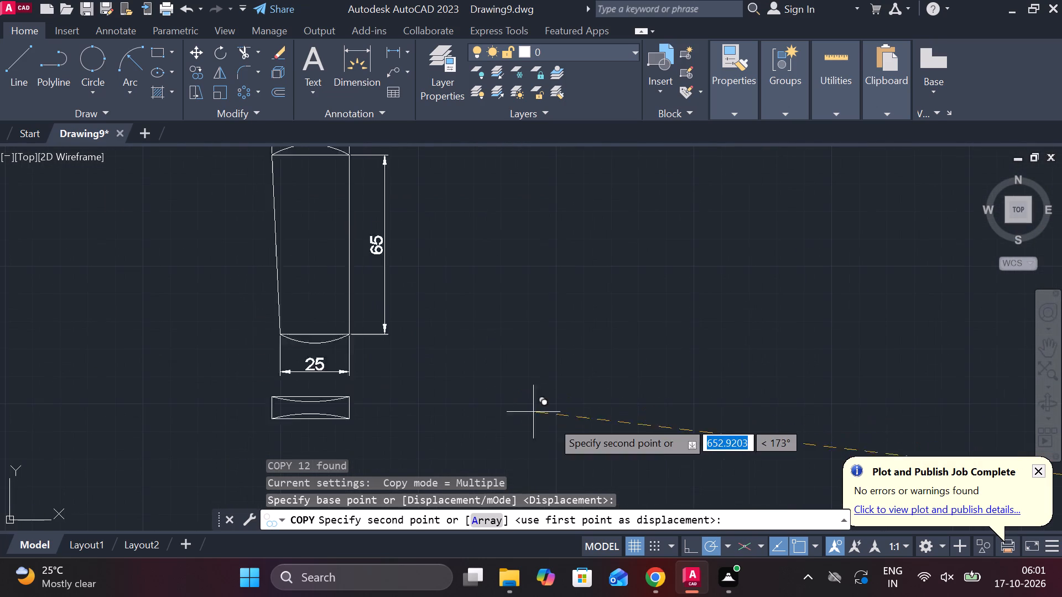
left_click(563, 430)
scroll(566, 398, "down", 1)
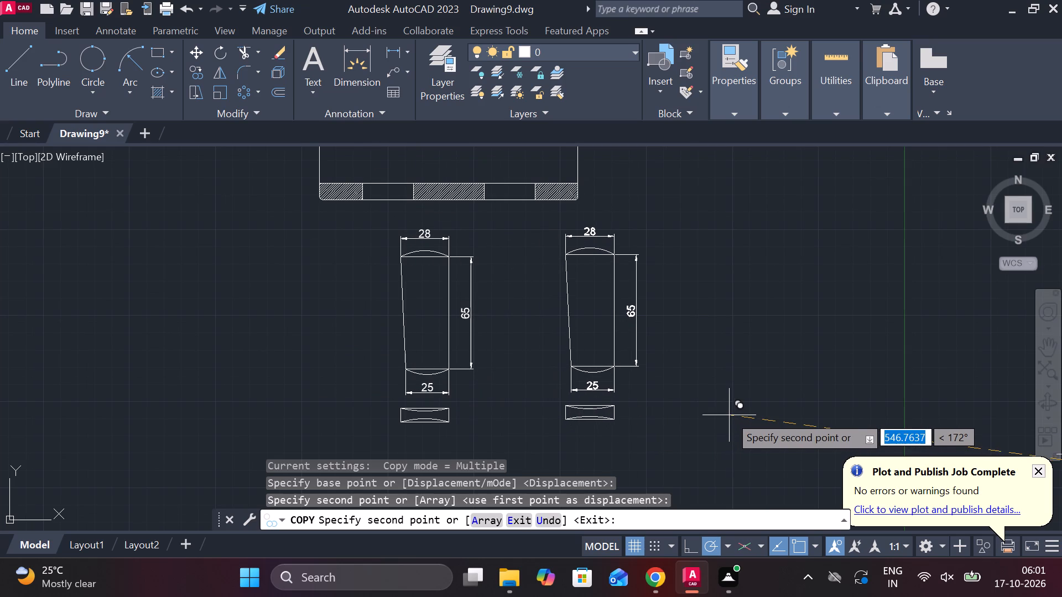
left_click(769, 414)
key("Escape")
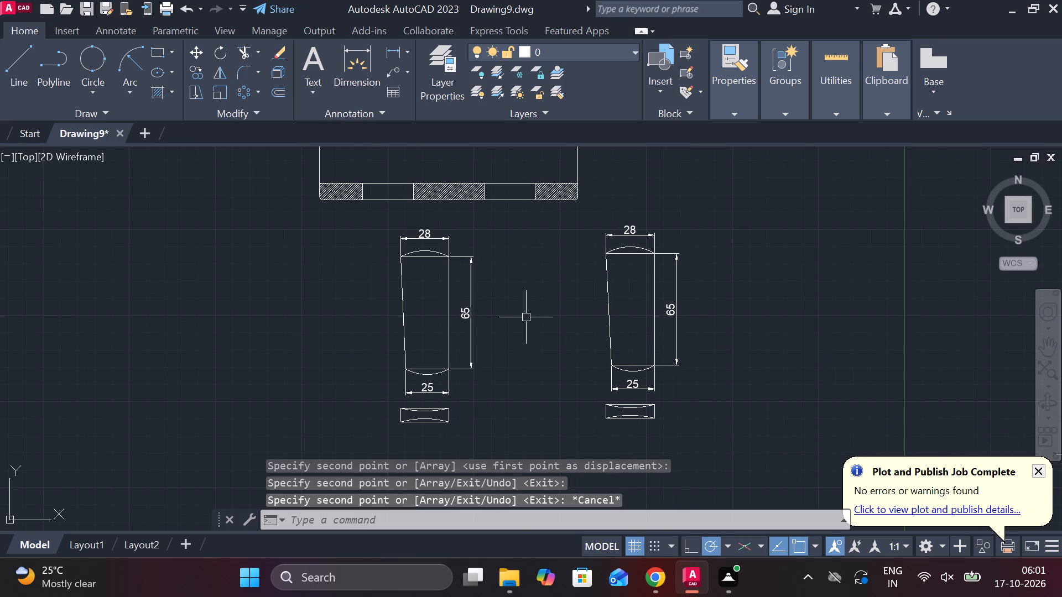
Erase the 28, 65 and 25 dimensions from the left cotter copy below the sleeve section.
left_click(432, 237)
left_click(472, 304)
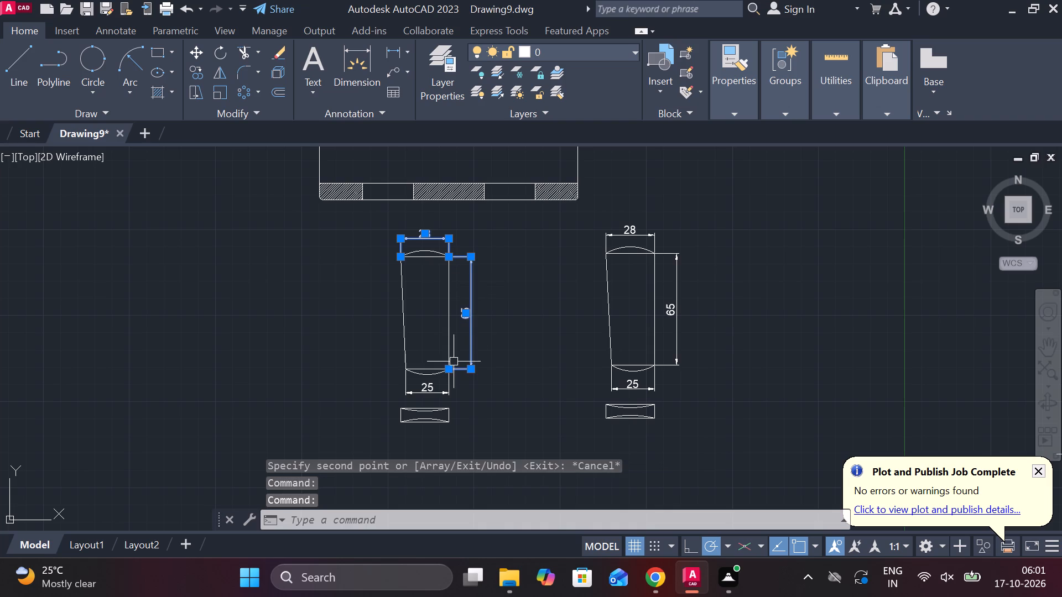
left_click(438, 393)
type("e")
key("space")
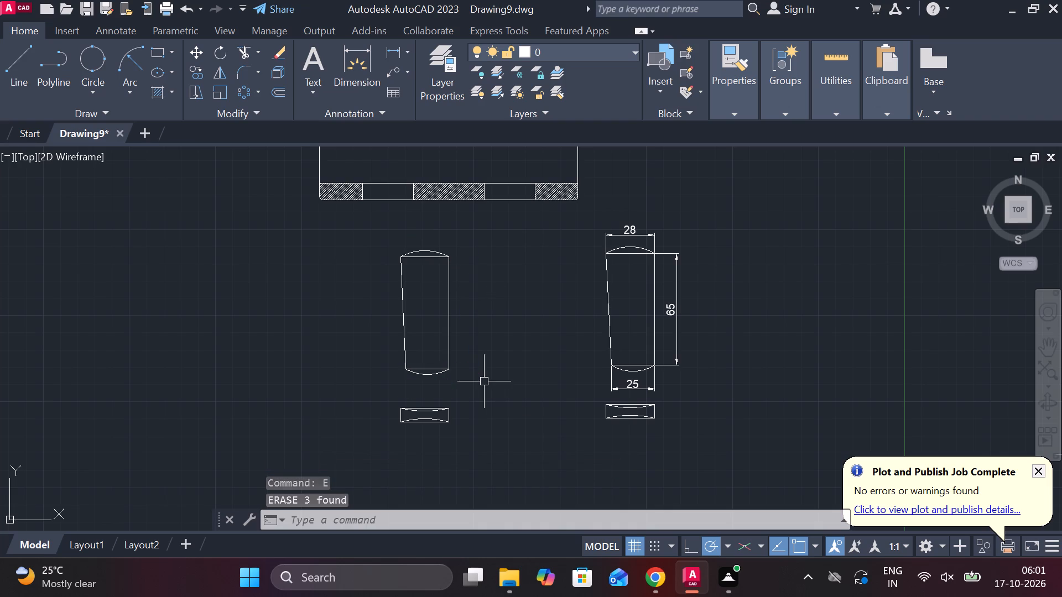
Erase the 28, 65 and 25 dimensions from the right cotter copy below the sleeve section.
left_click(645, 233)
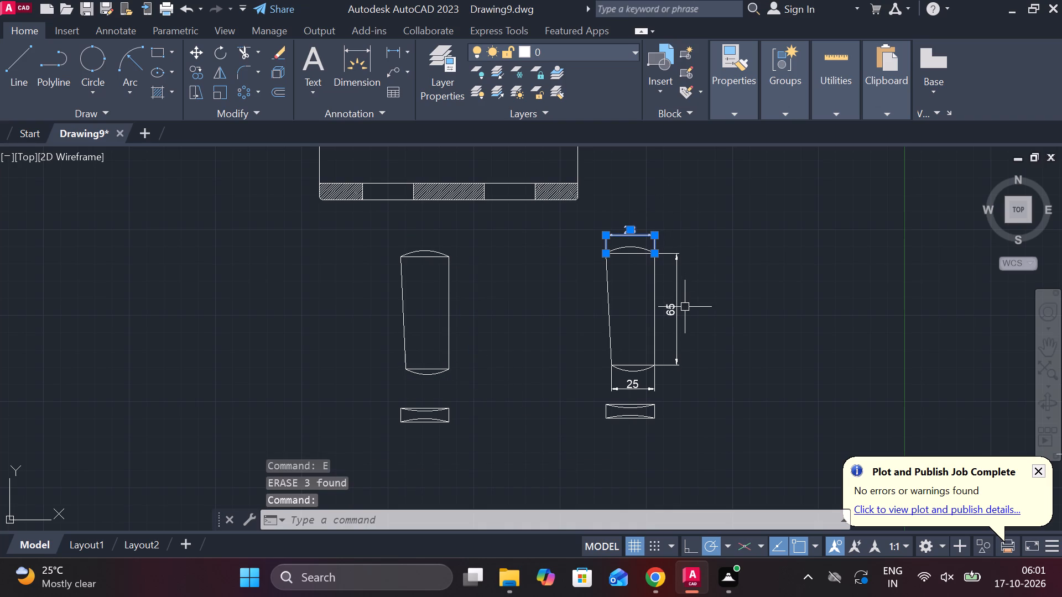
left_click(677, 323)
left_click(636, 386)
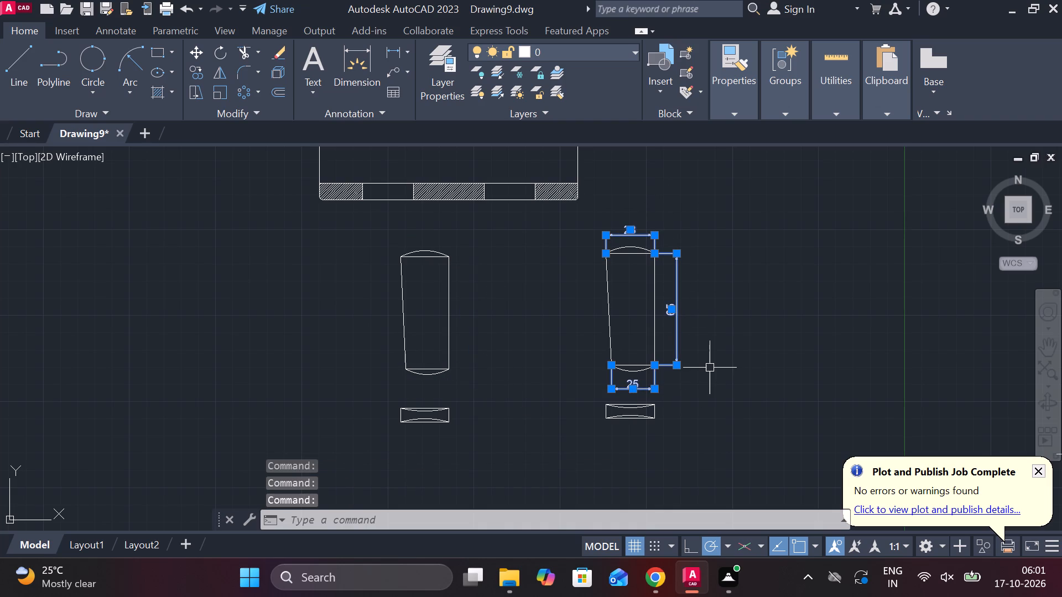
type("e")
key("space")
left_click(678, 442)
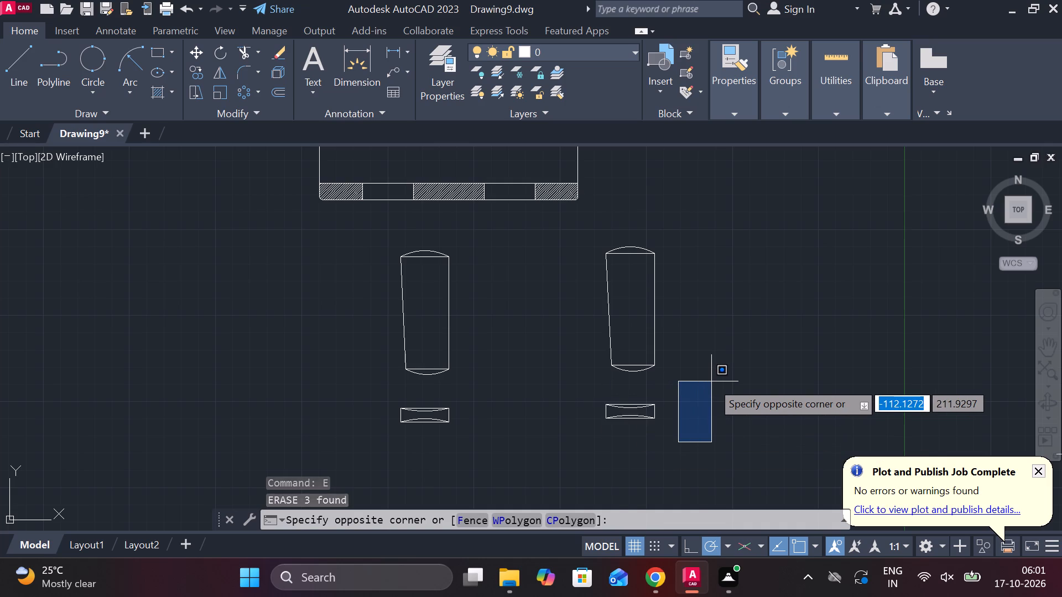
key("Escape")
left_click(577, 231)
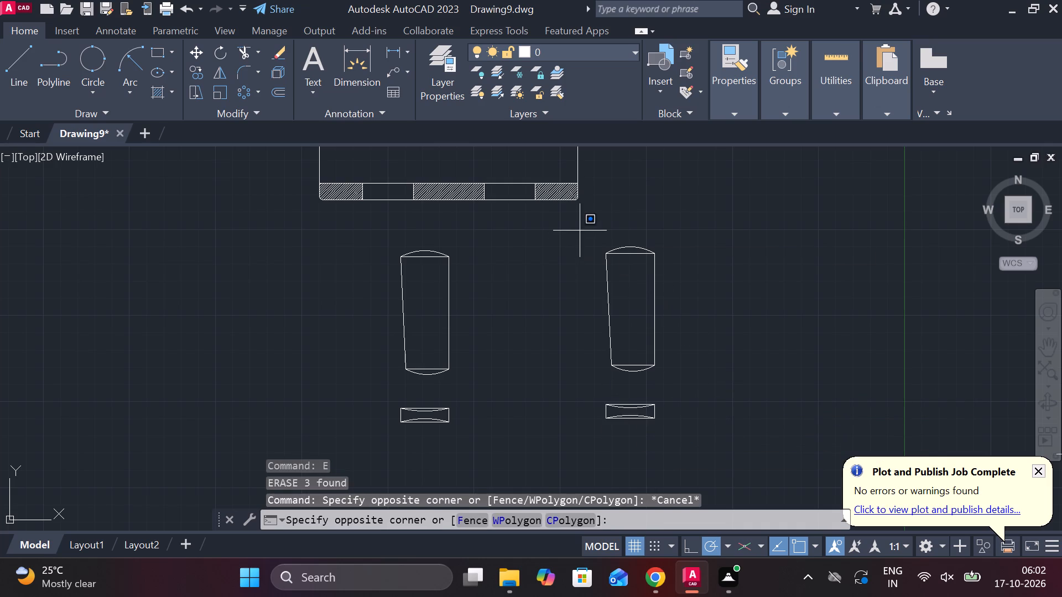
key("Escape")
Draw a vertical helper line about 96 units long between the two undimensioned cotter copies.
key("l")
key("Return")
left_click(559, 239)
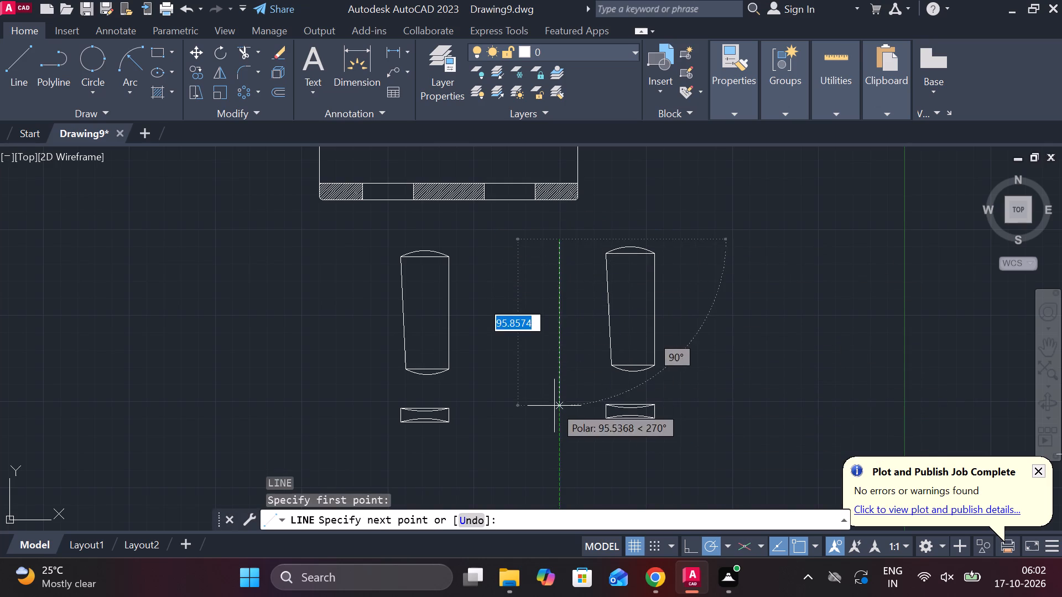
left_click(554, 406)
key("Escape")
Mirror the right cotter copy, without its end view, across the vertical helper line, keeping the source objects.
left_click(596, 235)
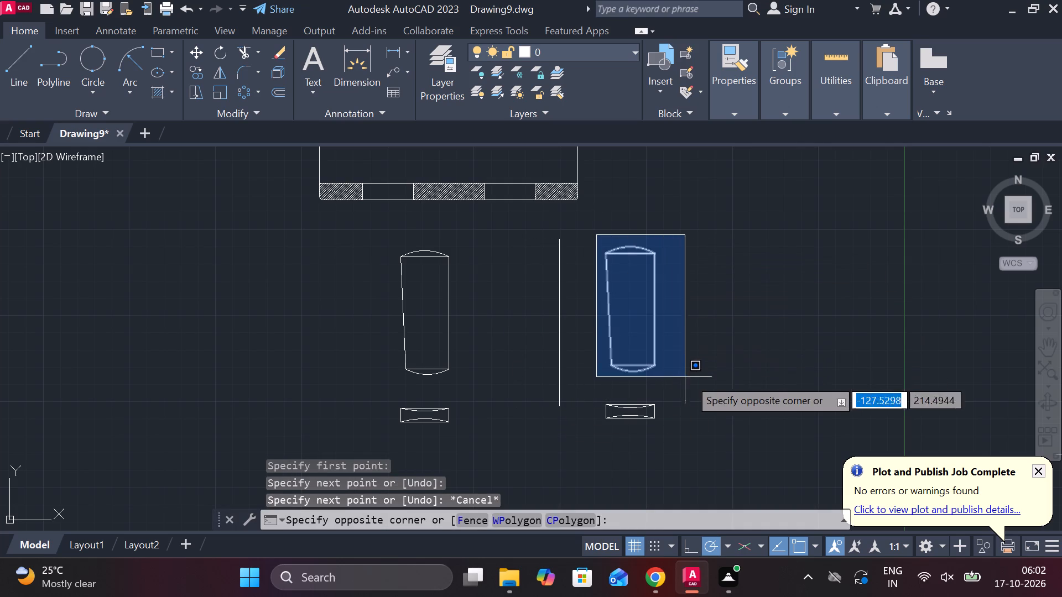
left_click(694, 382)
type("mi")
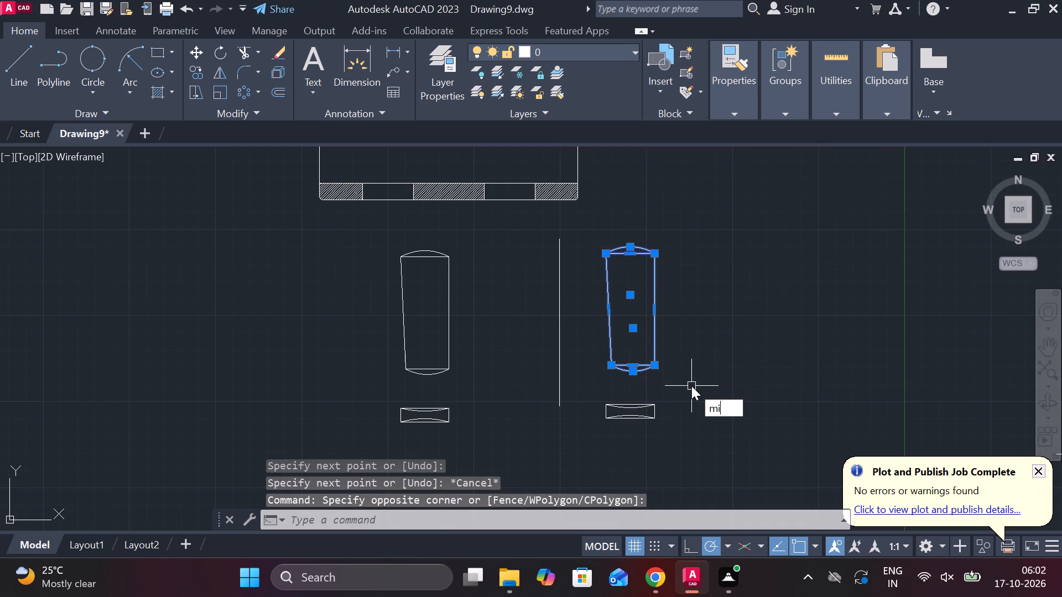
key("bracketright")
key("BackSpace")
key("Return")
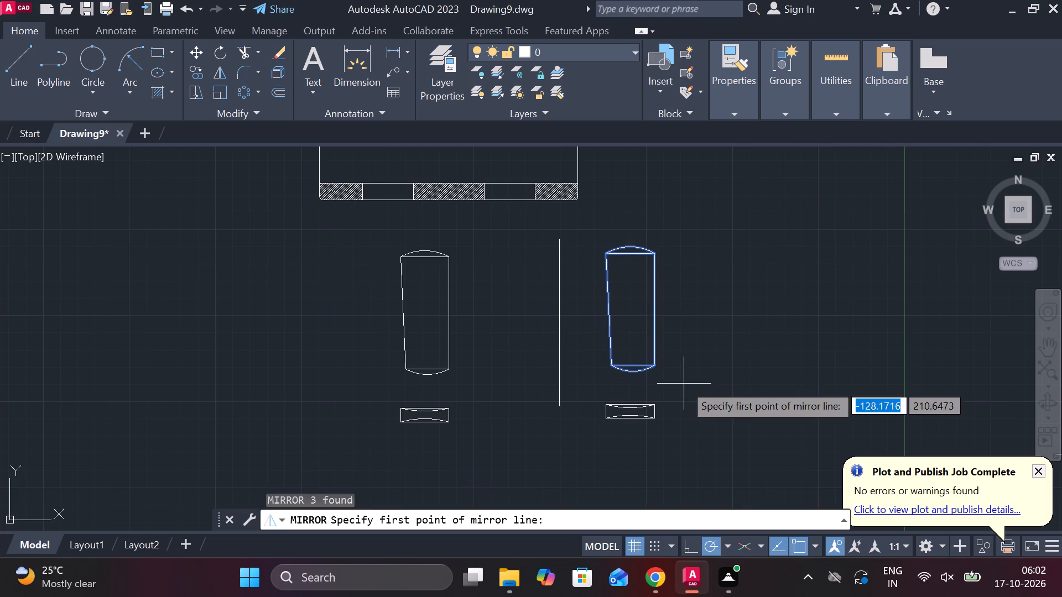
left_click(567, 405)
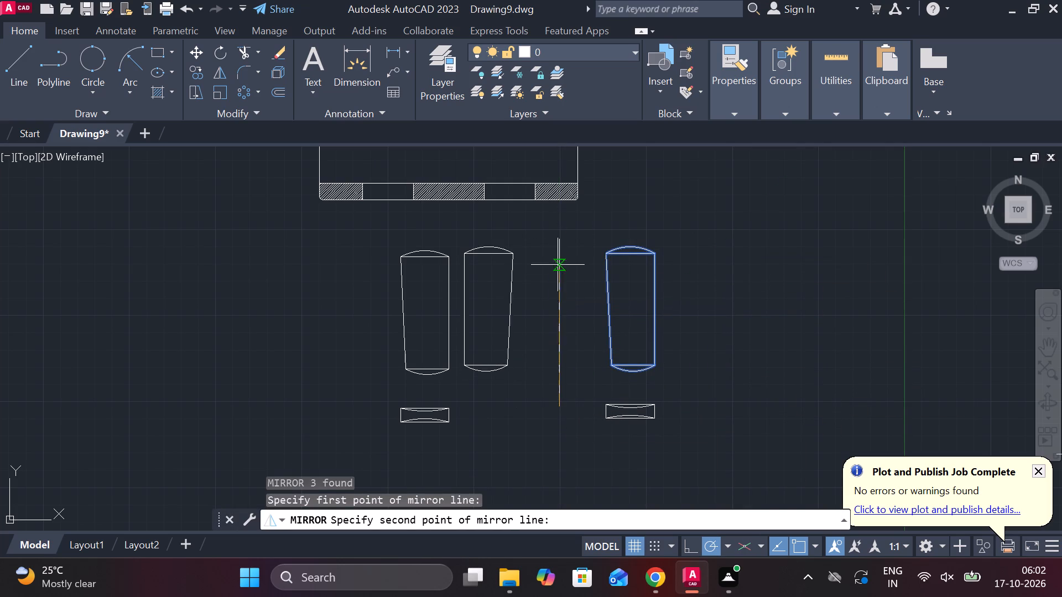
left_click(559, 249)
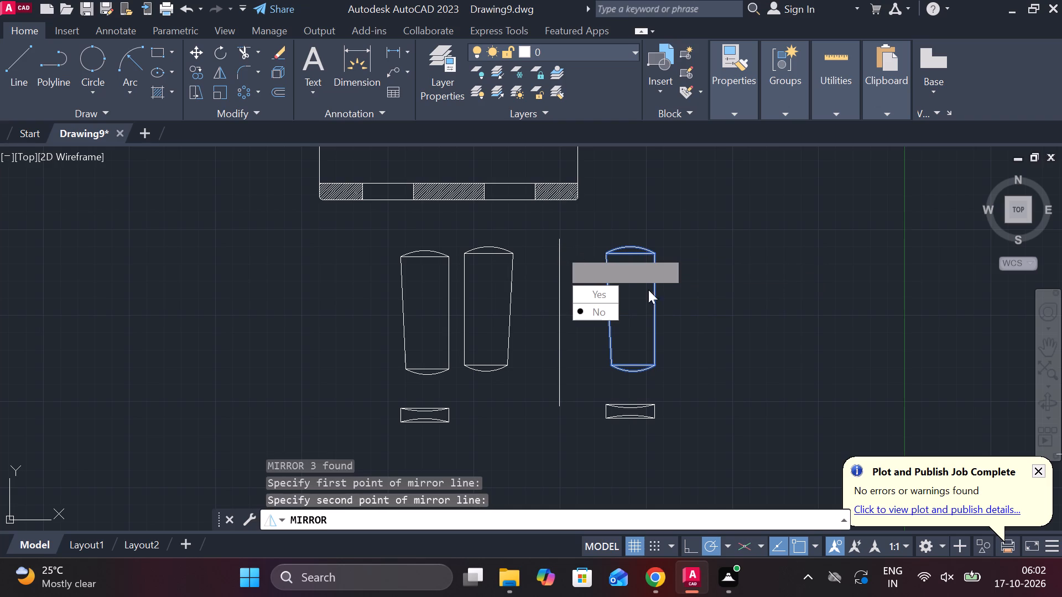
left_click_drag(610, 309, 559, 249)
key("Escape")
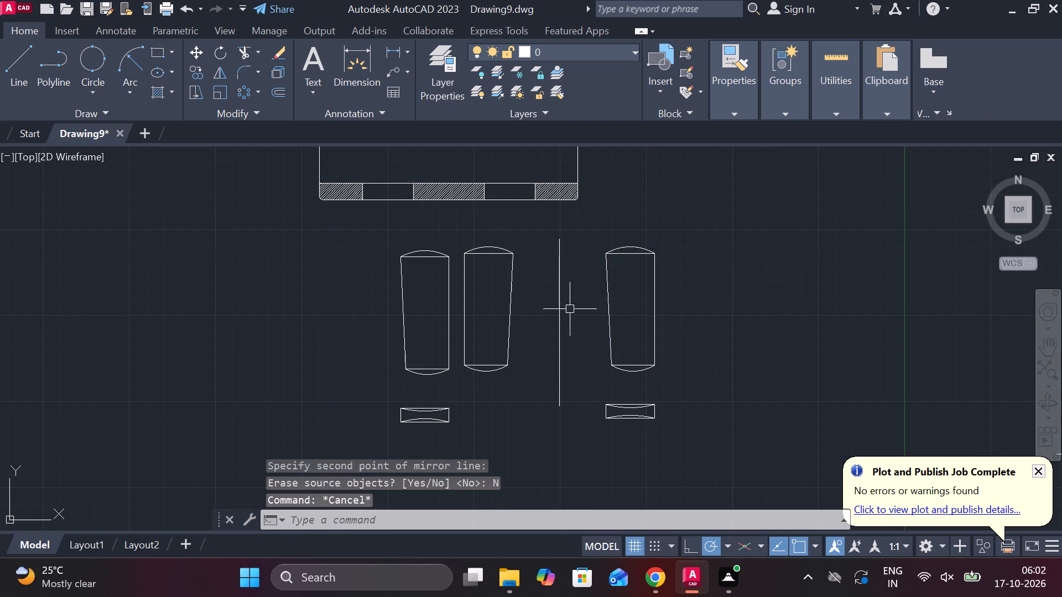
Erase the vertical helper line and the source cotter beside it, including its bottom arc, leaving its end view.
left_click(679, 358)
left_click(552, 247)
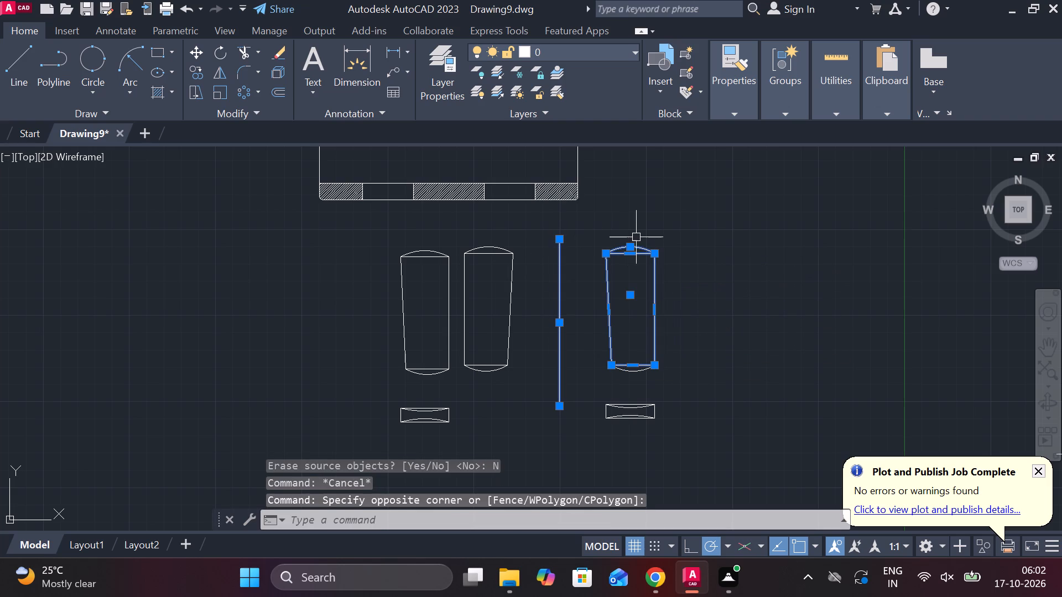
type("e")
key("space")
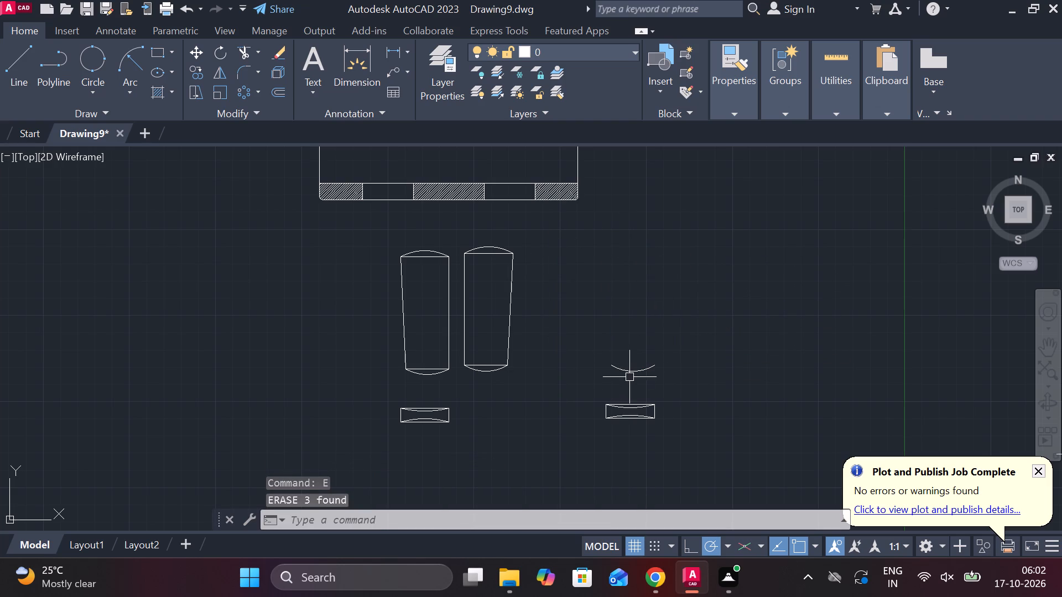
left_click(631, 370)
type("e")
key("space")
Draw an 8 by 65 rectangle with lines as the side view beside the dimensioned cotter, aligned with its top and bottom edges.
scroll(726, 335, "down", 3)
middle_click_drag(726, 335, 518, 296)
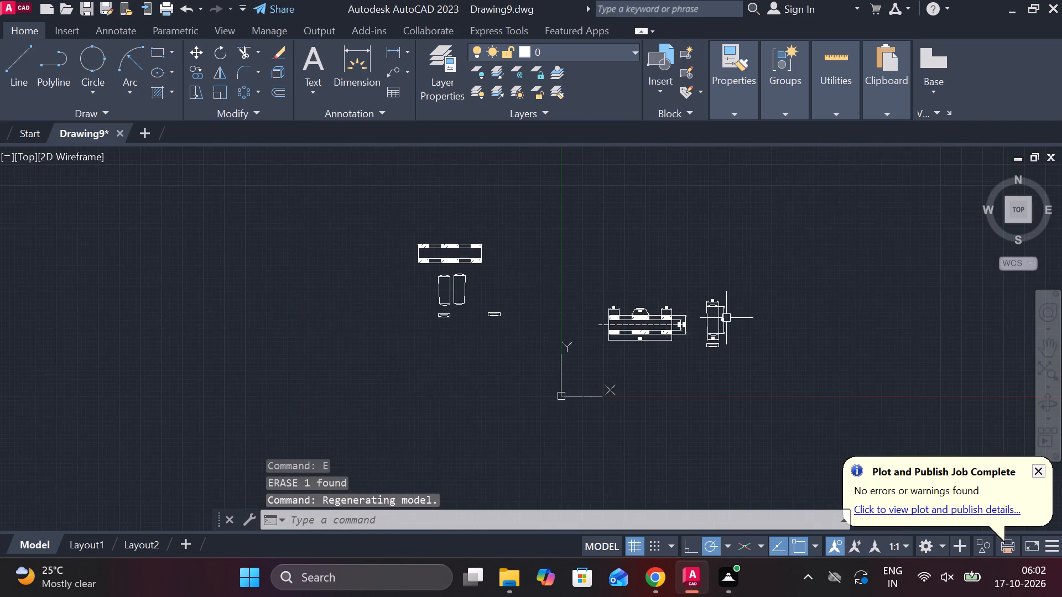
scroll(727, 318, "up", 3)
middle_click_drag(748, 328, 743, 328)
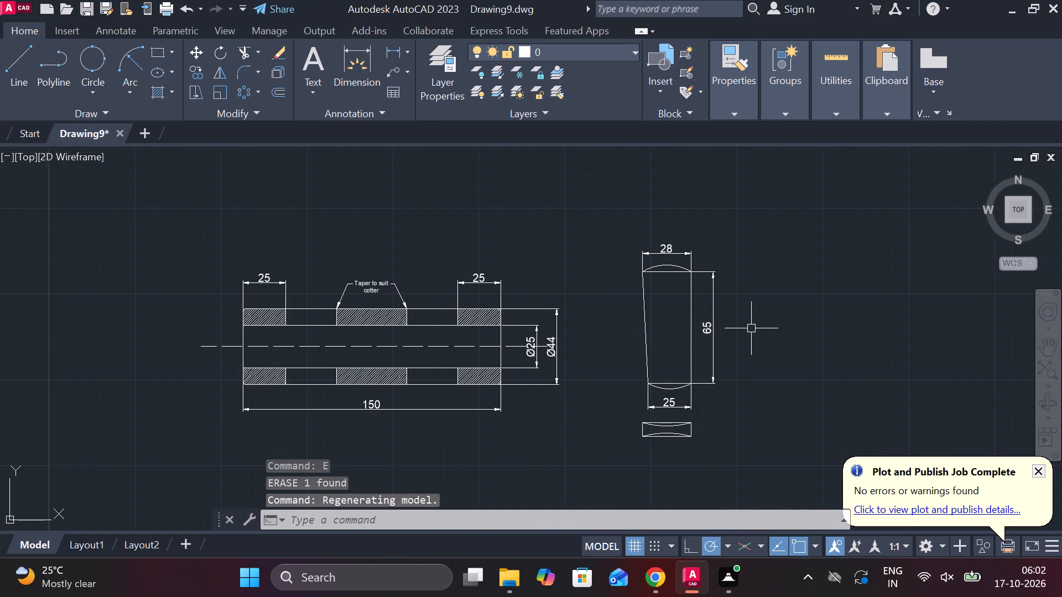
middle_click_drag(743, 328, 716, 326)
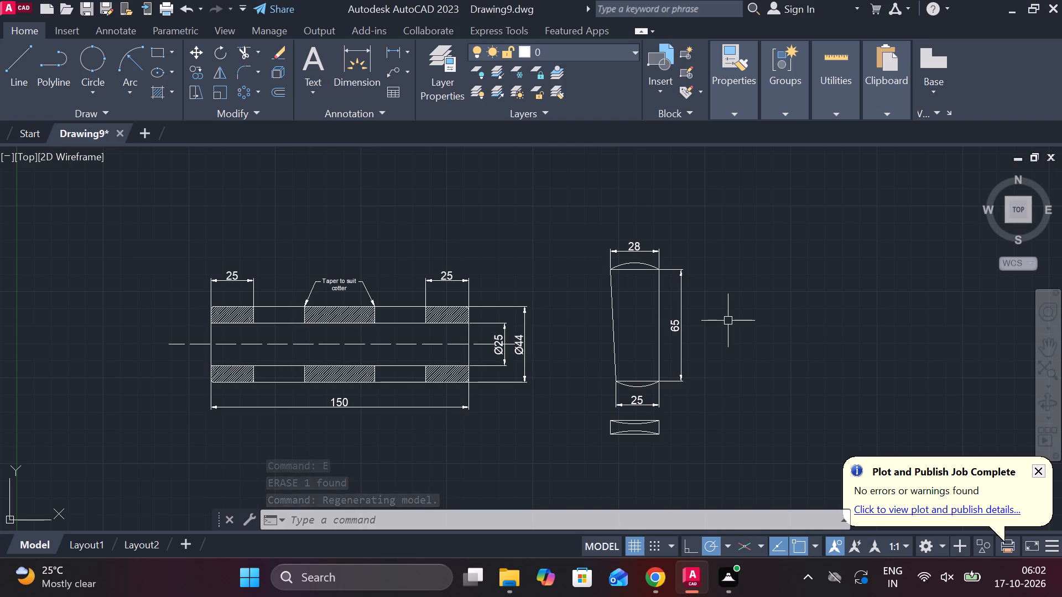
scroll(731, 306, "up", 1)
key("l")
key("Return")
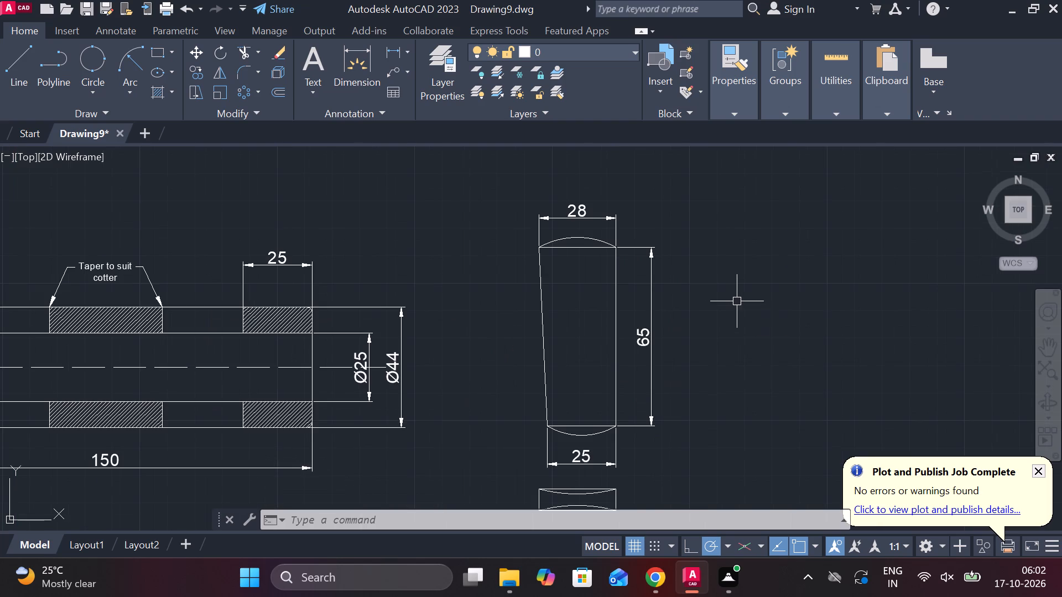
left_click(711, 250)
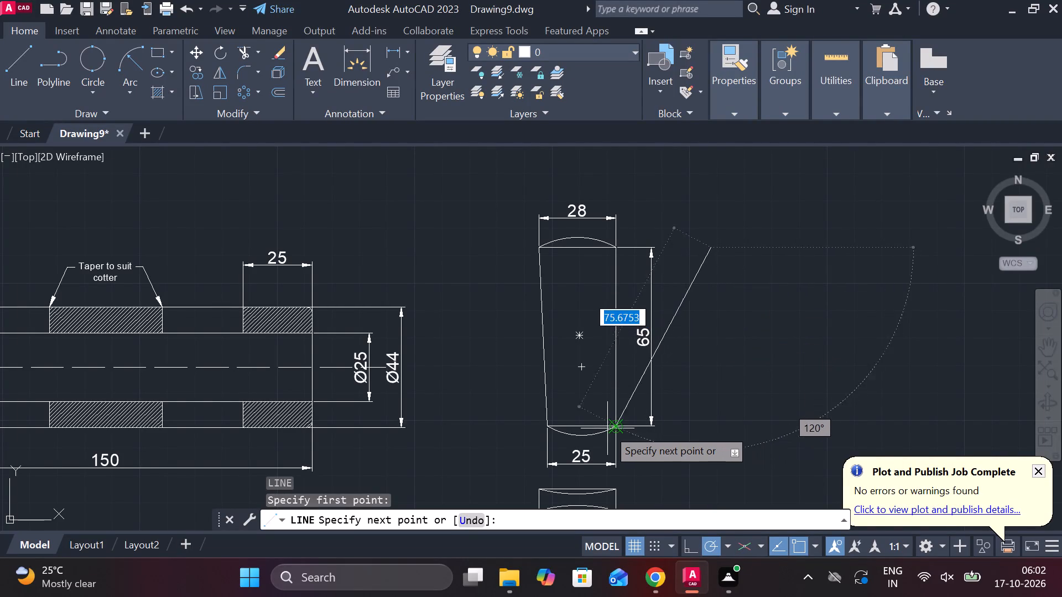
left_click(707, 423)
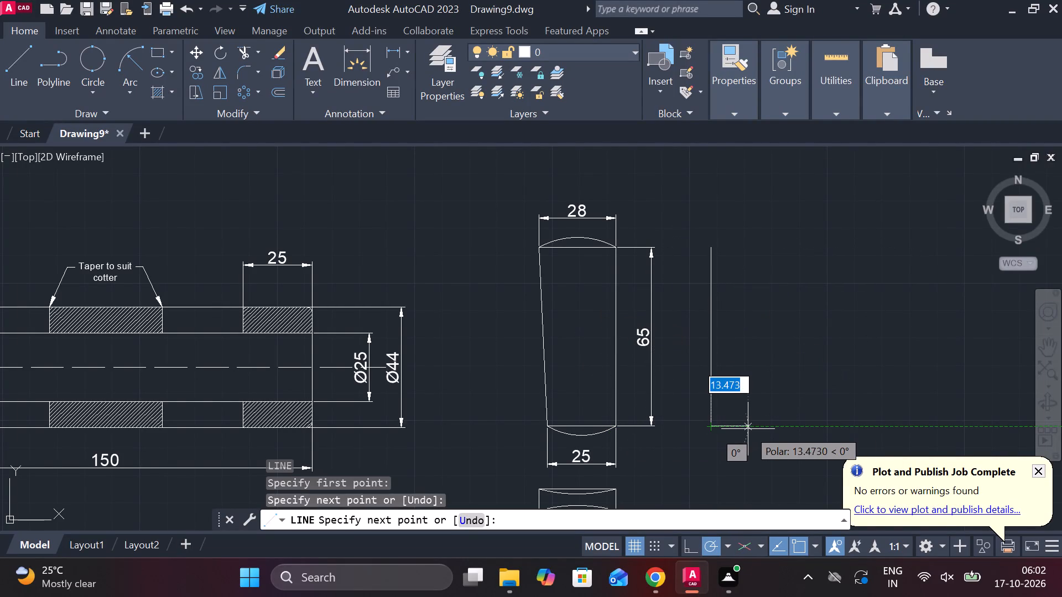
key("8")
key("Return")
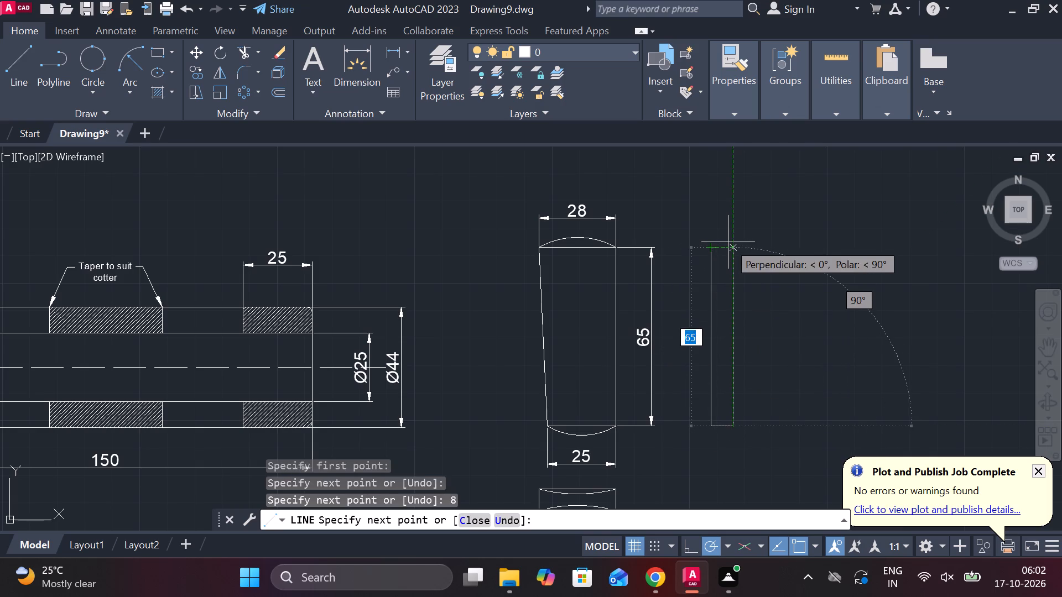
left_click(728, 242)
left_click(710, 244)
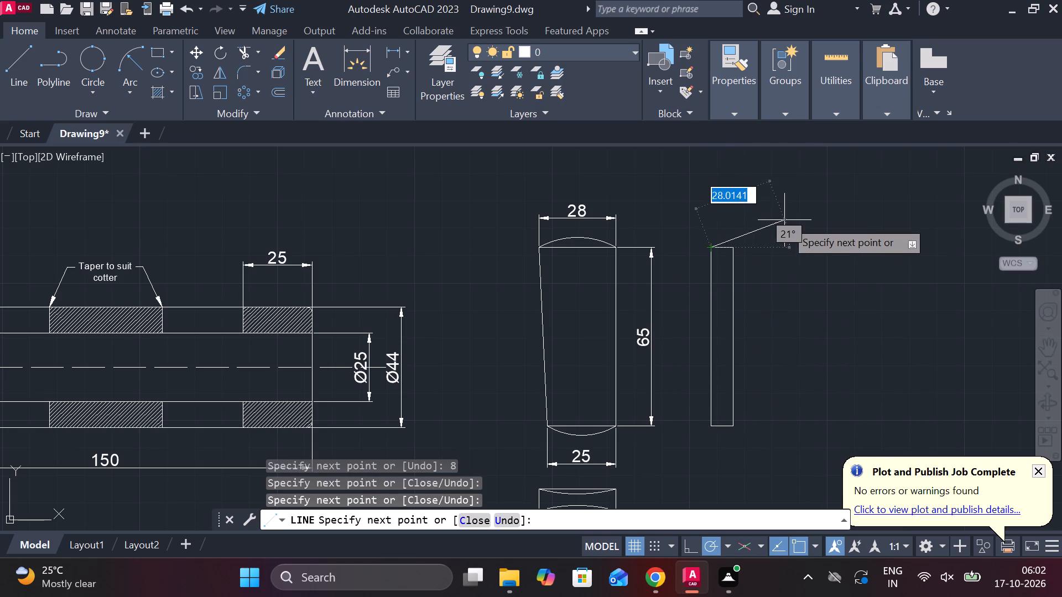
key("Escape")
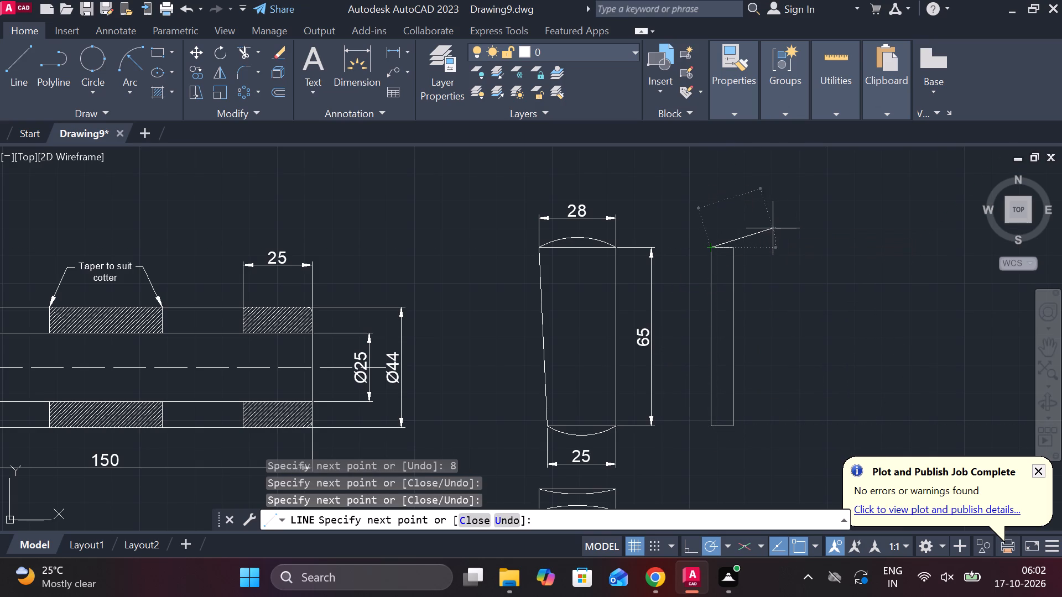
Draw a horizontal line about 18 units long above the side-view rectangle, level with the crown of the cotter's top arc.
scroll(773, 228, "up", 1)
key("l")
key("Return")
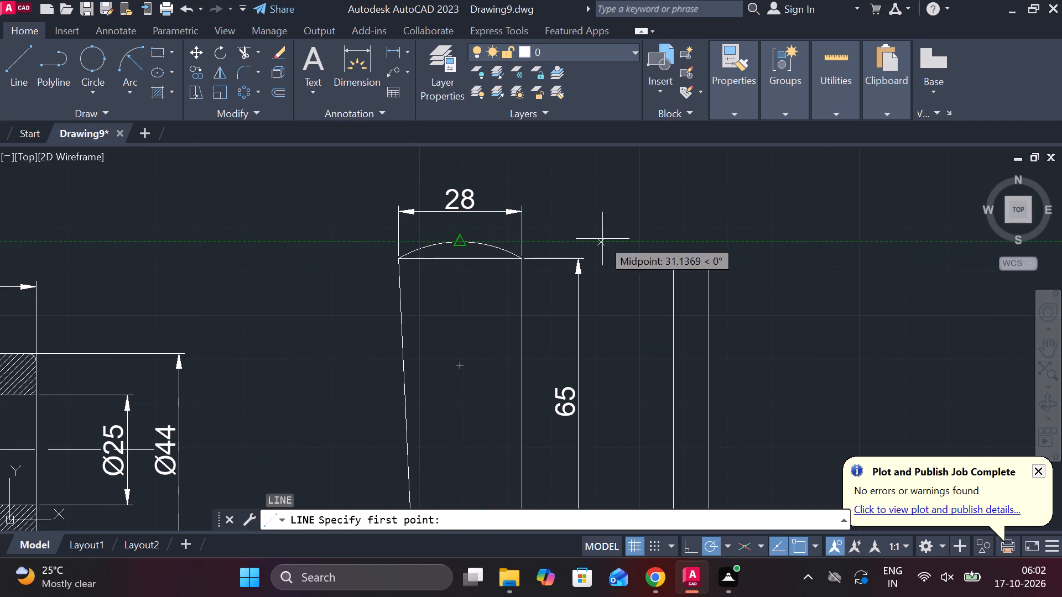
left_click(645, 239)
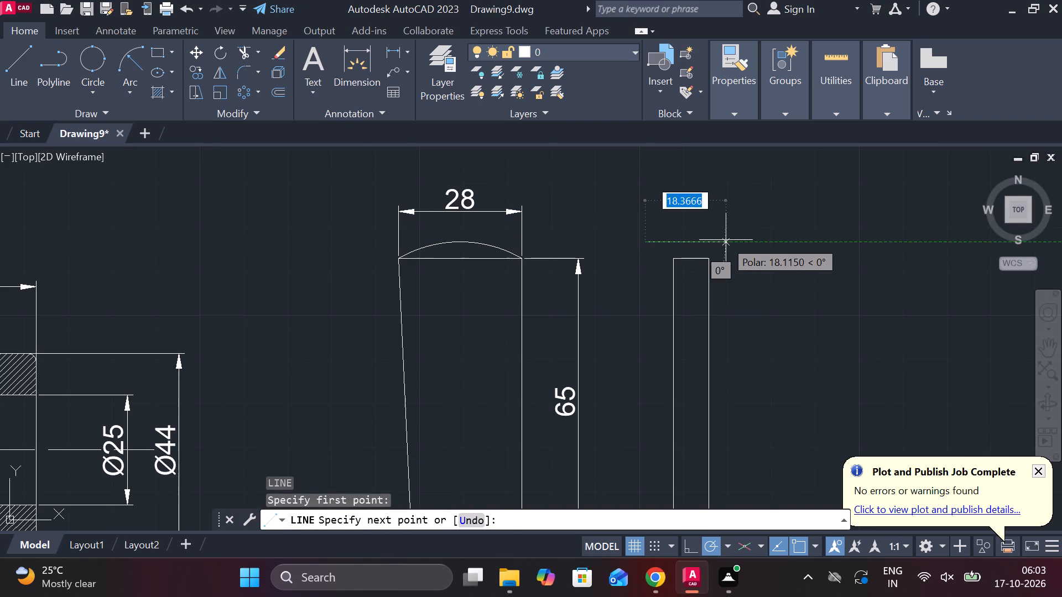
left_click(726, 240)
key("Escape")
scroll(795, 239, "down", 1)
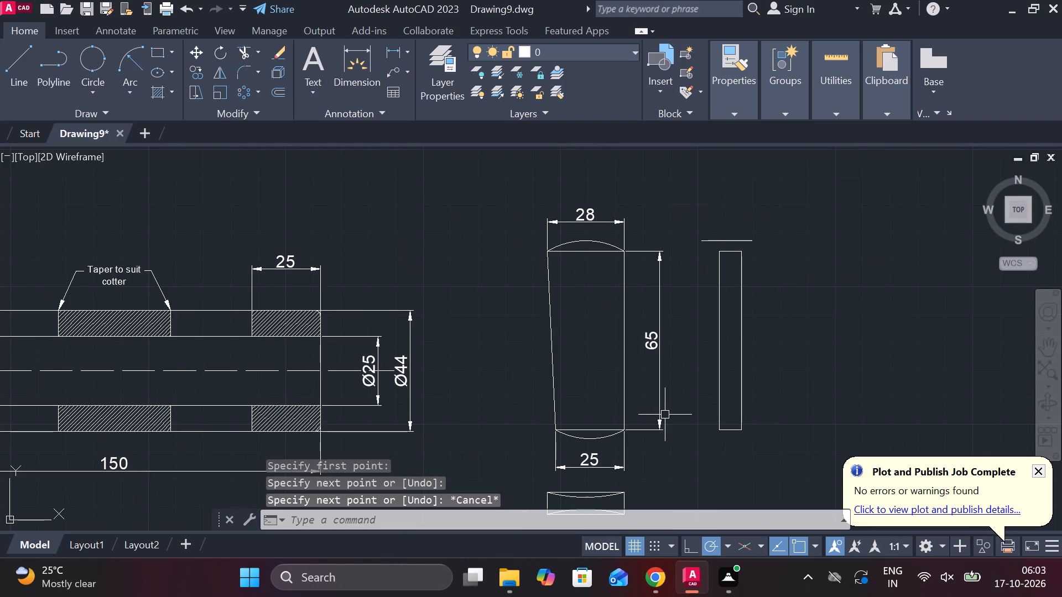
Draw a horizontal line about 26 units long below the side-view rectangle, level with the lowest point of the cotter's bottom arc.
middle_click_drag(659, 410, 631, 366)
key("space")
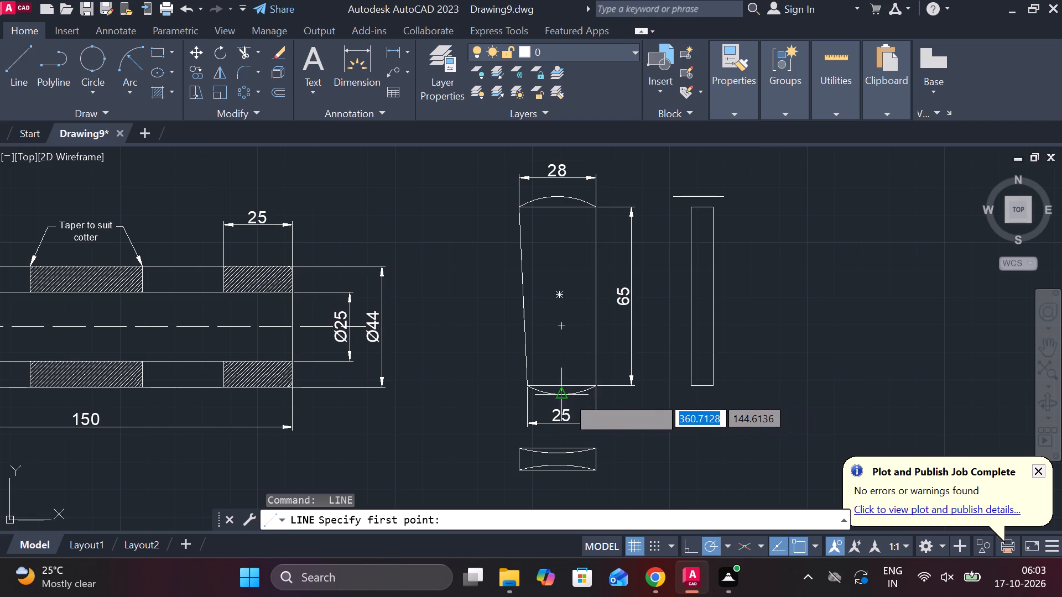
left_click(665, 404)
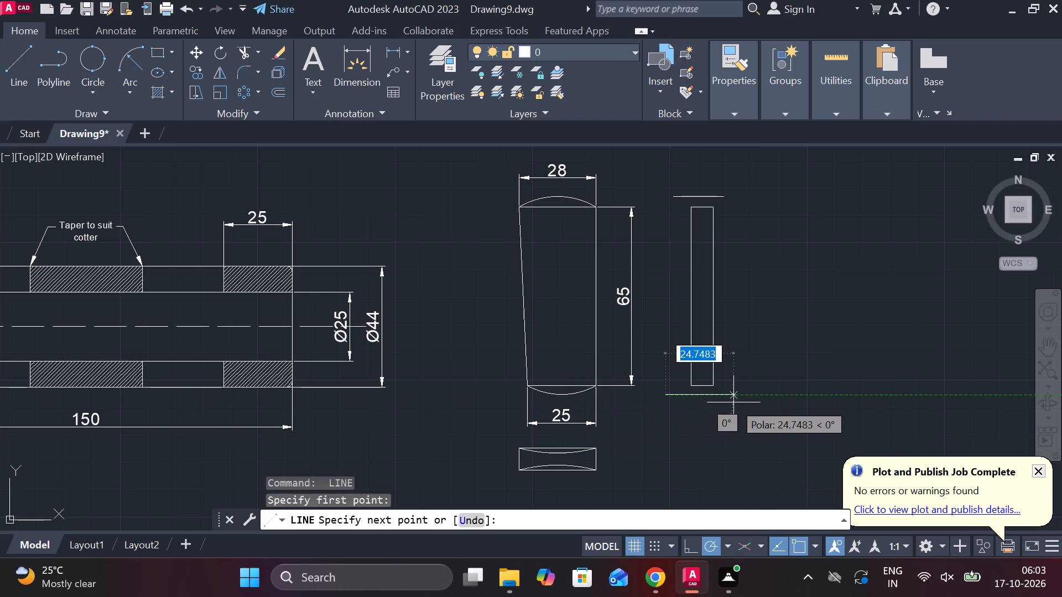
left_click(736, 402)
scroll(748, 395, "up", 1)
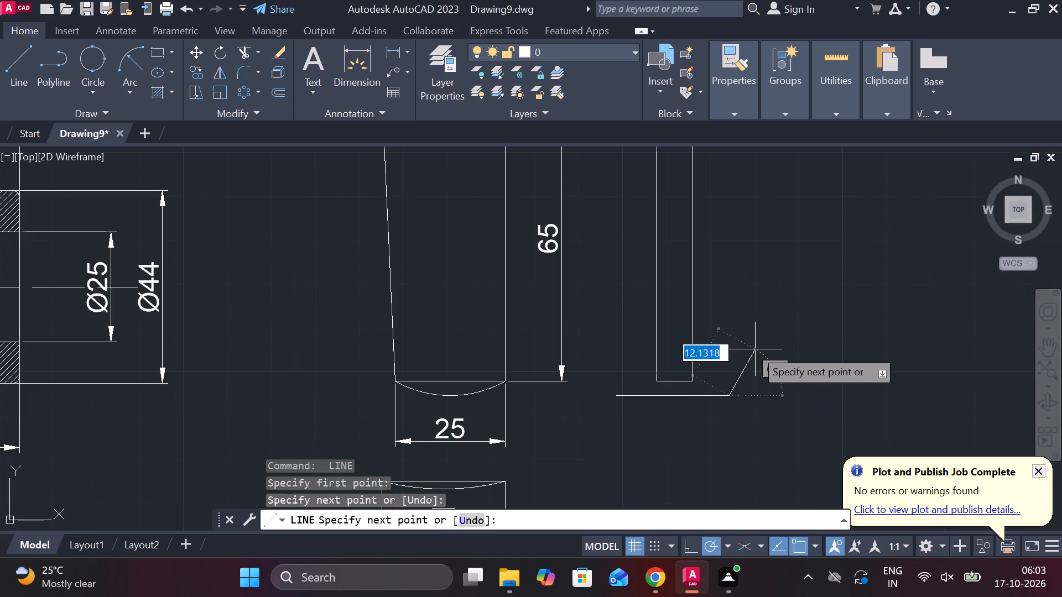
key("Escape")
Draw a short vertical line from the midpoint of the side view's bottom edge down past the horizontal helper line.
scroll(718, 367, "up", 1)
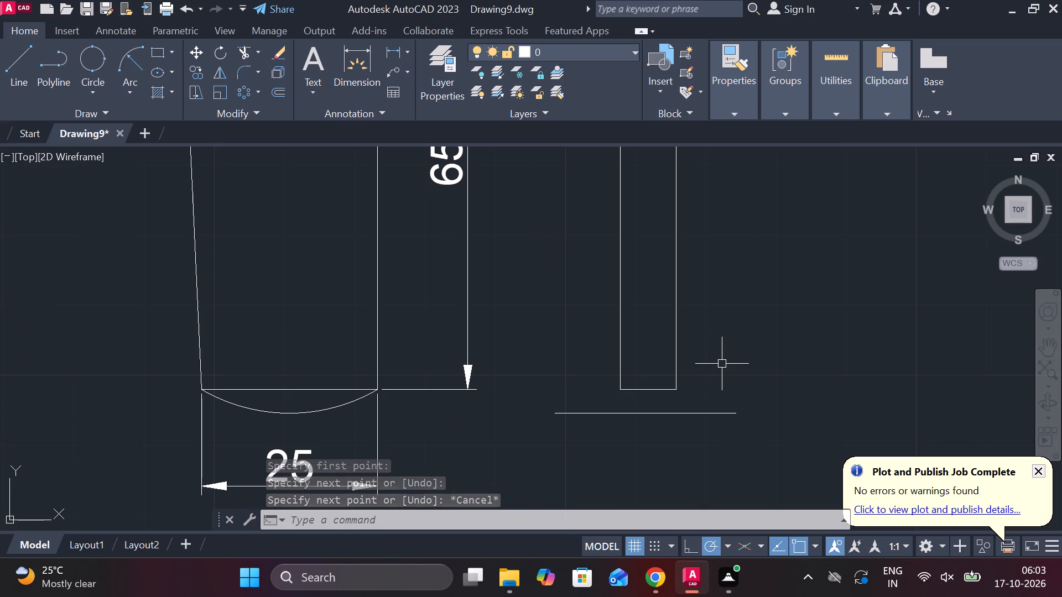
key("l")
key("Return")
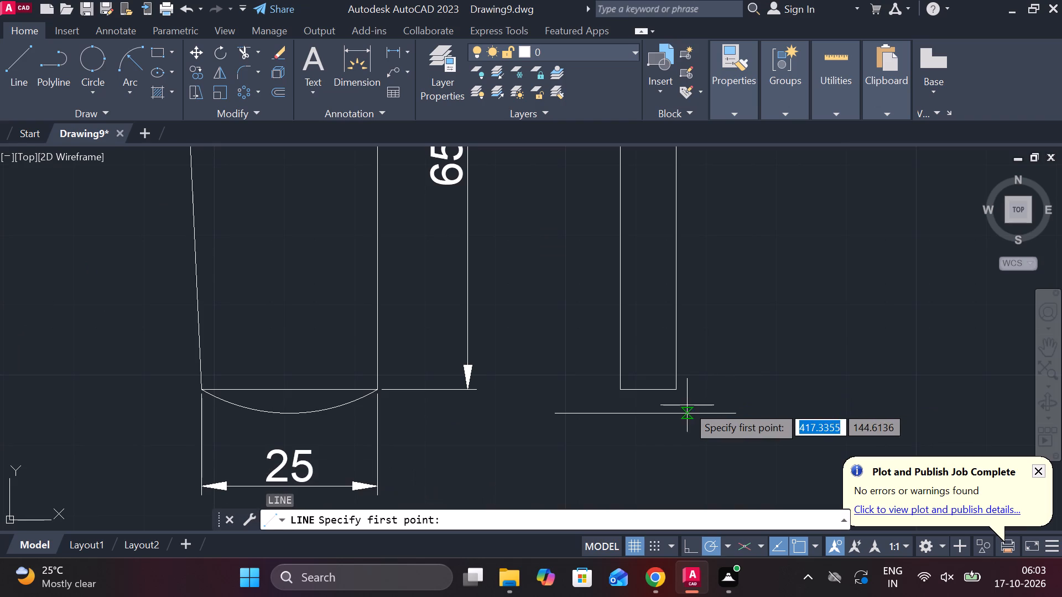
scroll(687, 405, "up", 2)
left_click(585, 373)
left_click(586, 451)
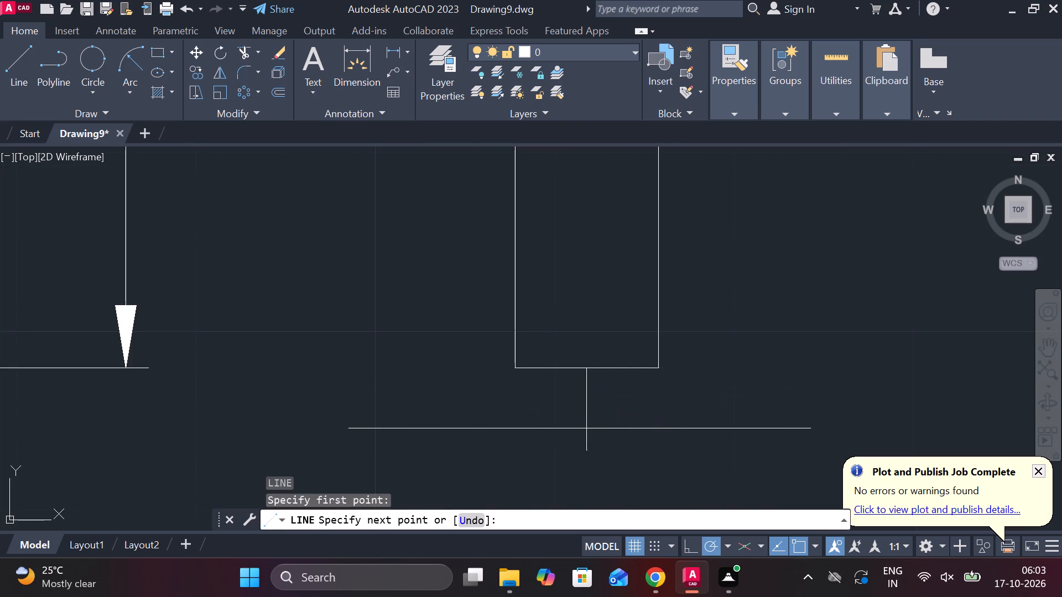
key("Escape")
scroll(605, 374, "down", 3)
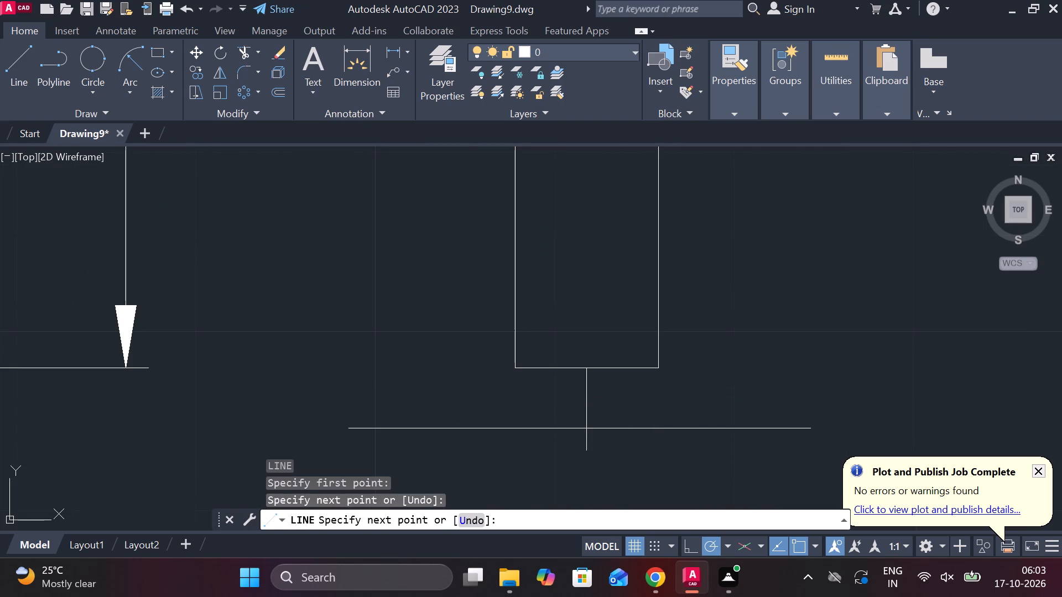
scroll(622, 357, "up", 3)
scroll(624, 357, "down", 3)
scroll(611, 381, "up", 2)
key("Escape")
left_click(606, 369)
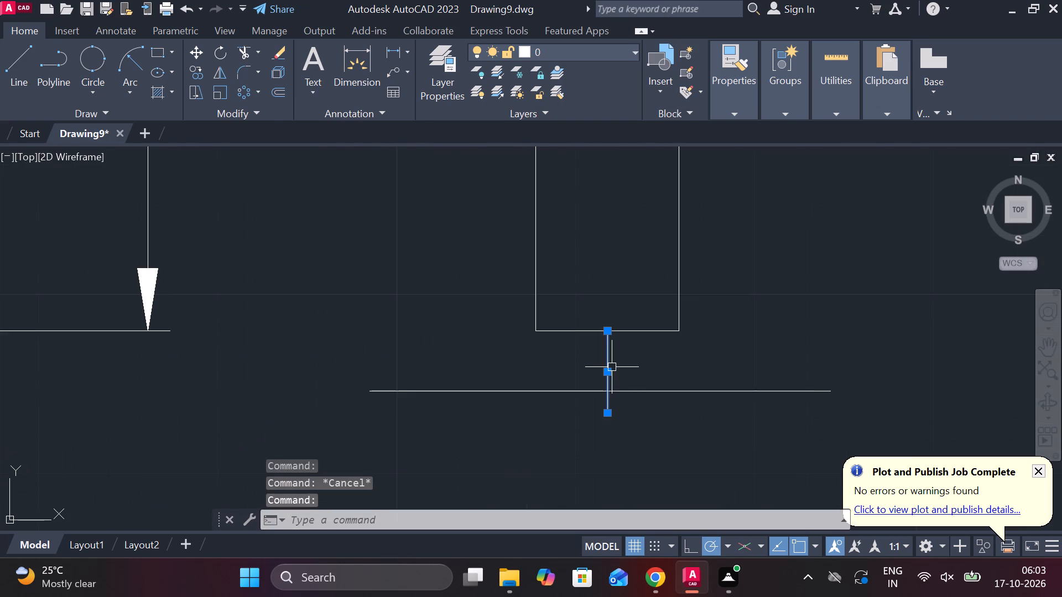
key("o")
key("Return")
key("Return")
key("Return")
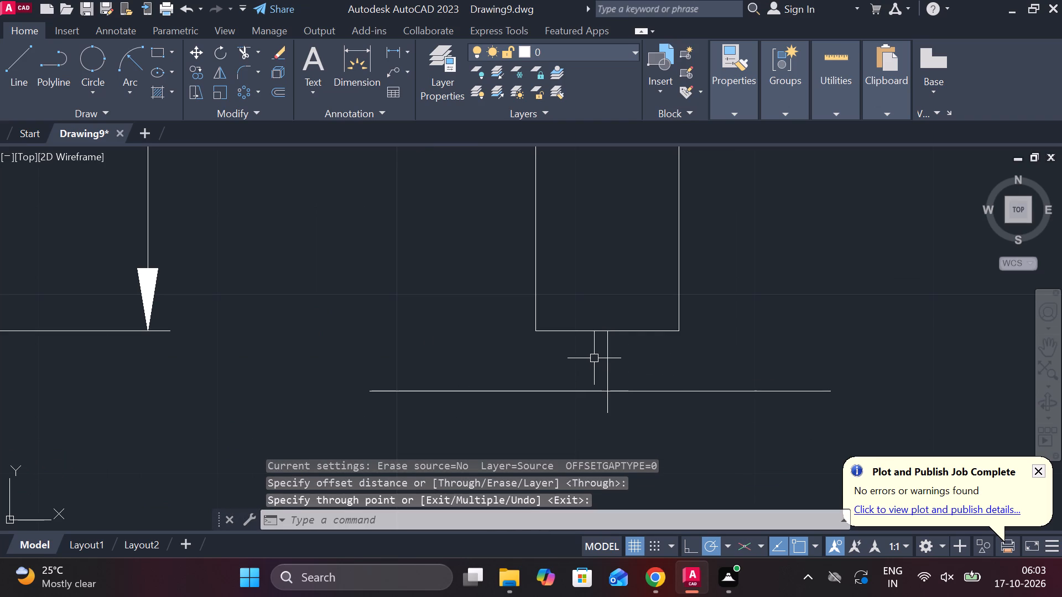
Offset the short vertical centre line by 2 to each side below the side-view rectangle.
left_click(608, 355)
key("o")
key("Return")
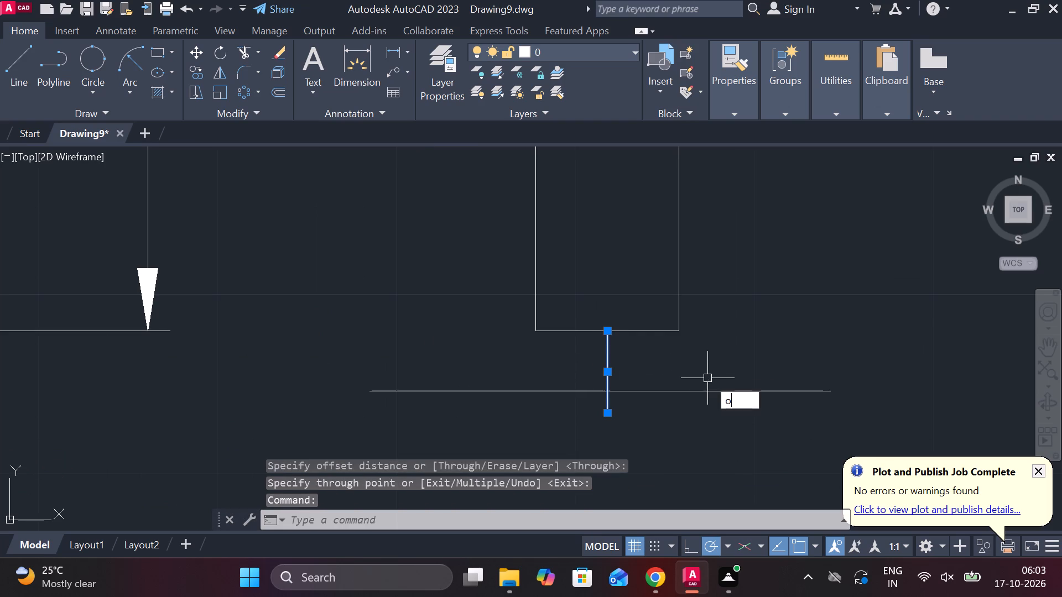
key("Return")
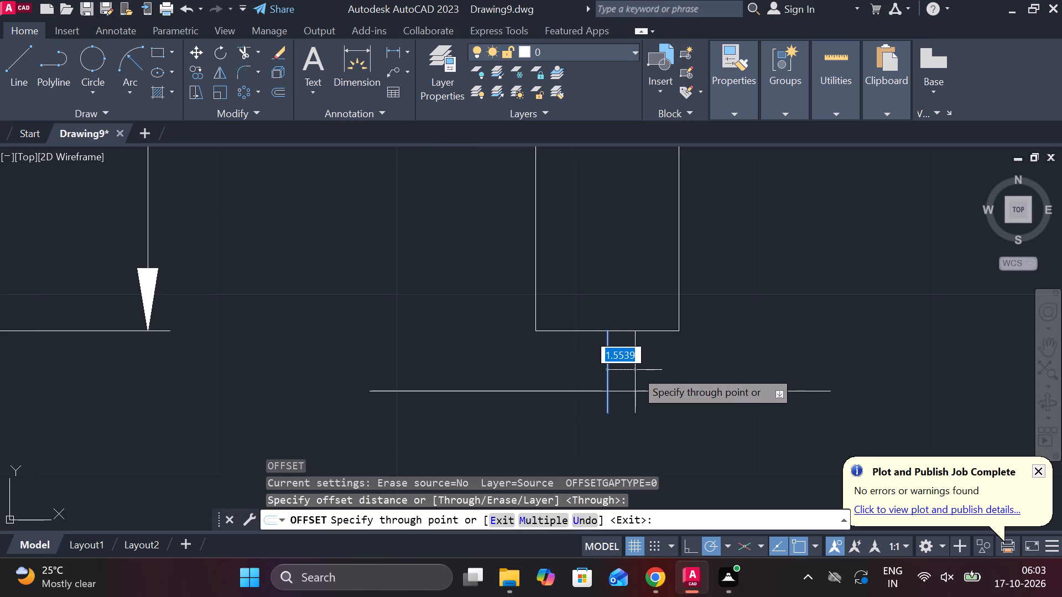
type("2")
key("space")
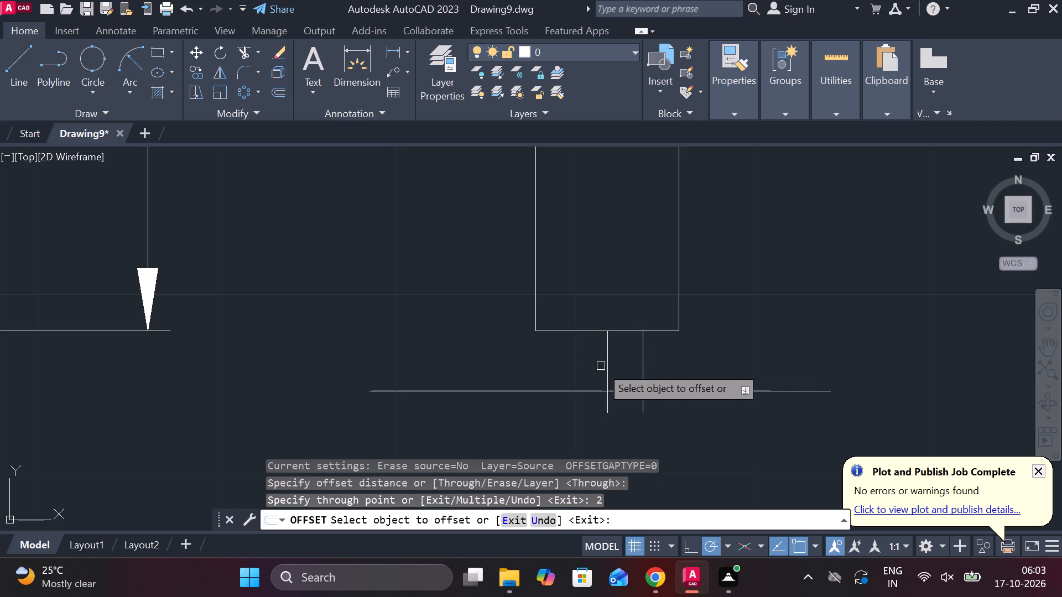
left_click(610, 359)
key("3")
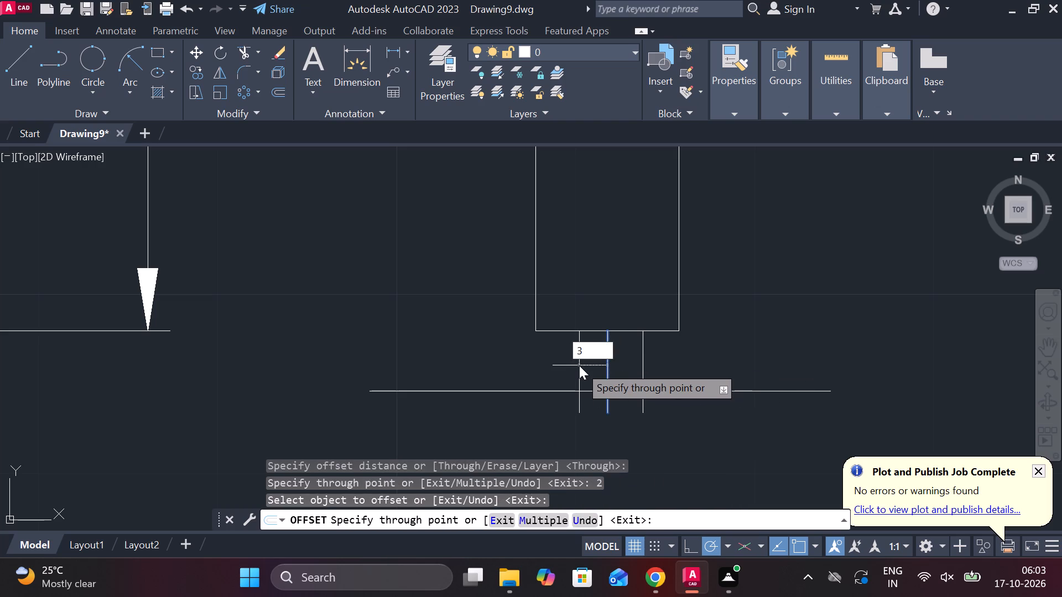
key("BackSpace")
type("2")
key("space")
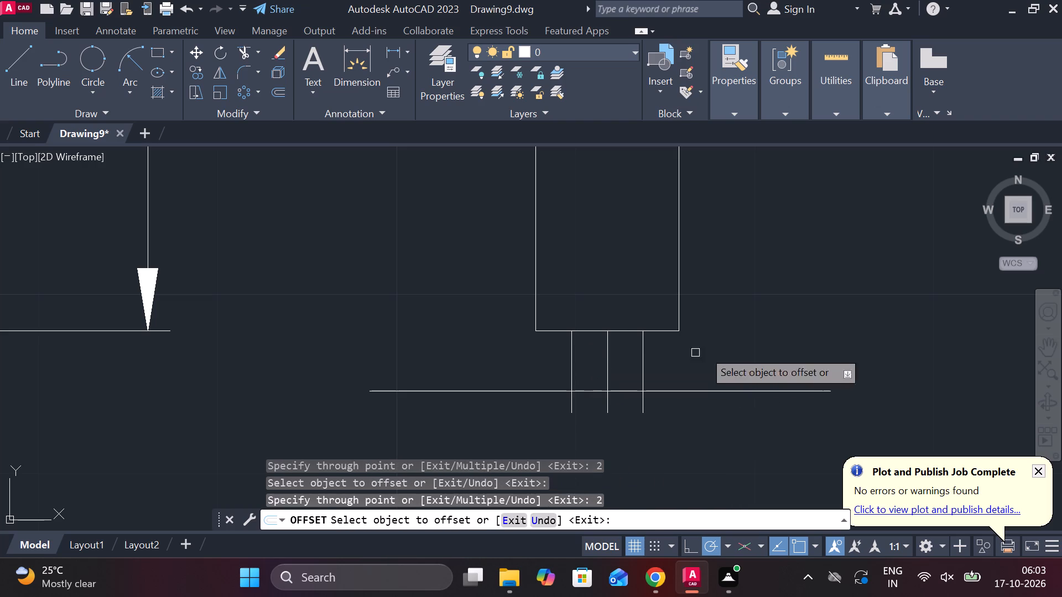
key("Escape")
Draw two slanted lines joining the offset lines' intersections with the helper line to the rectangle's nearest bottom corners.
key("l")
key("Return")
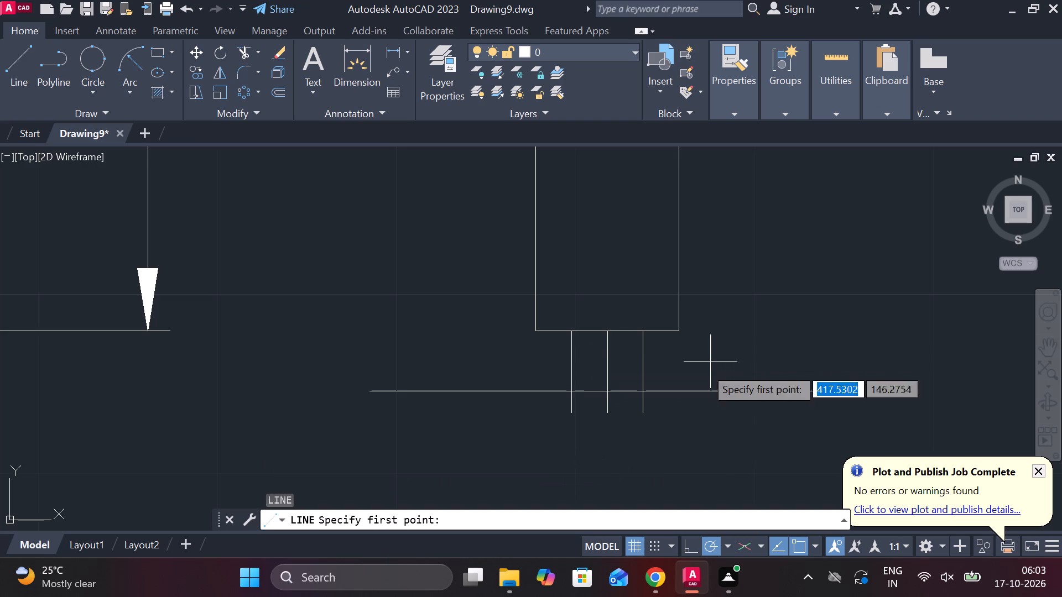
left_click(648, 383)
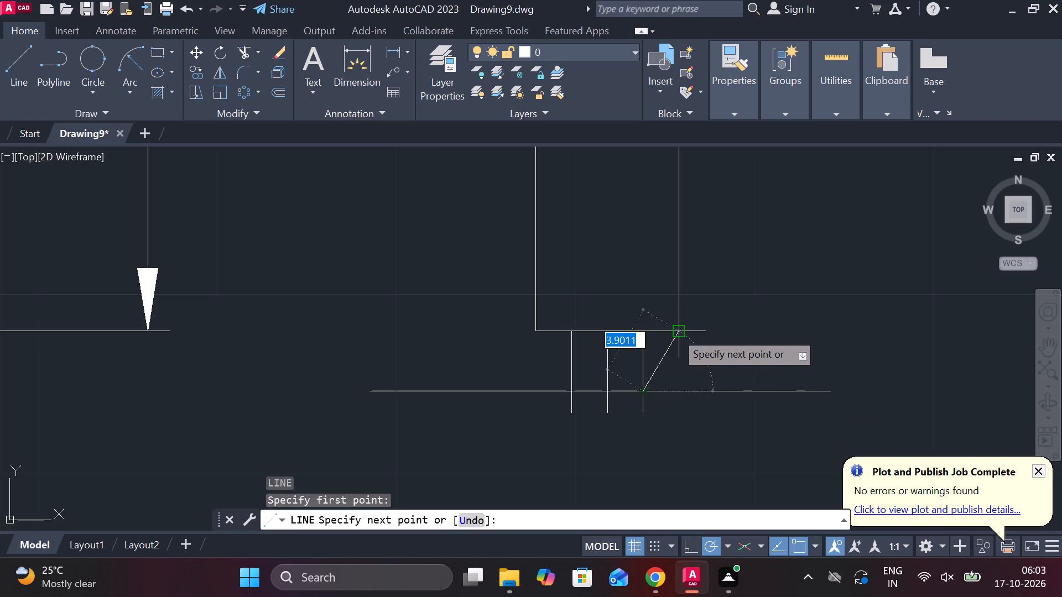
left_click(684, 331)
key("Escape")
key("space")
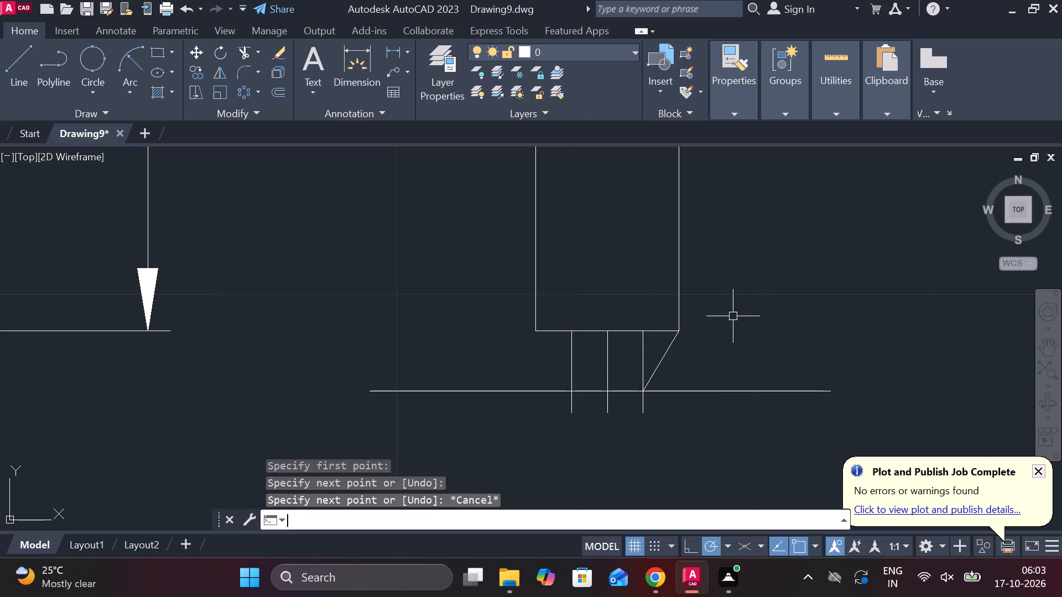
left_click(574, 389)
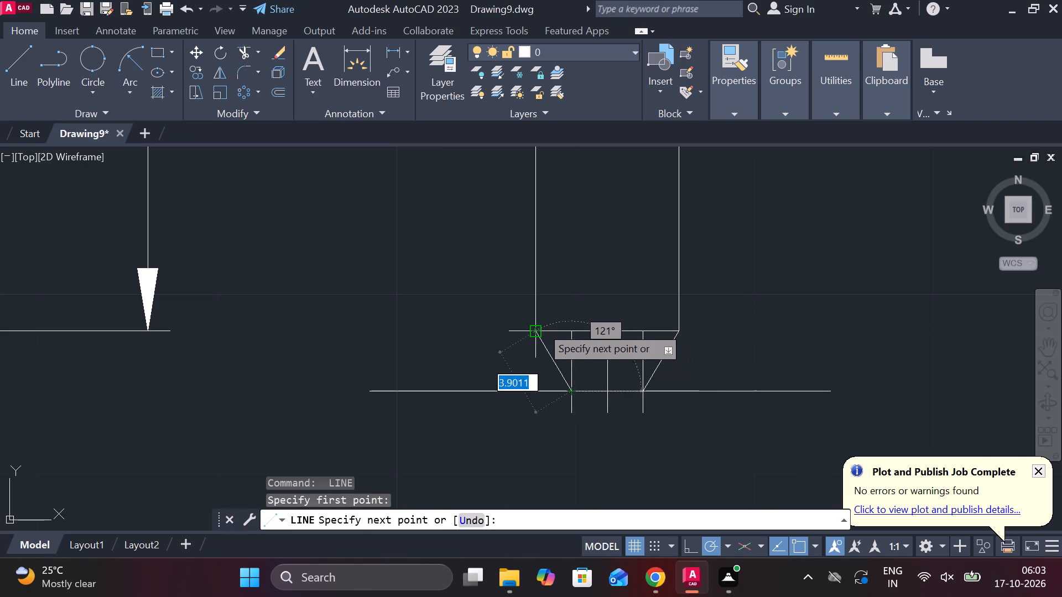
left_click(537, 331)
key("Escape")
Trim the bottom helper line's overhangs and remove the three short vertical lines, leaving a tapered end below the rectangle.
type("tr")
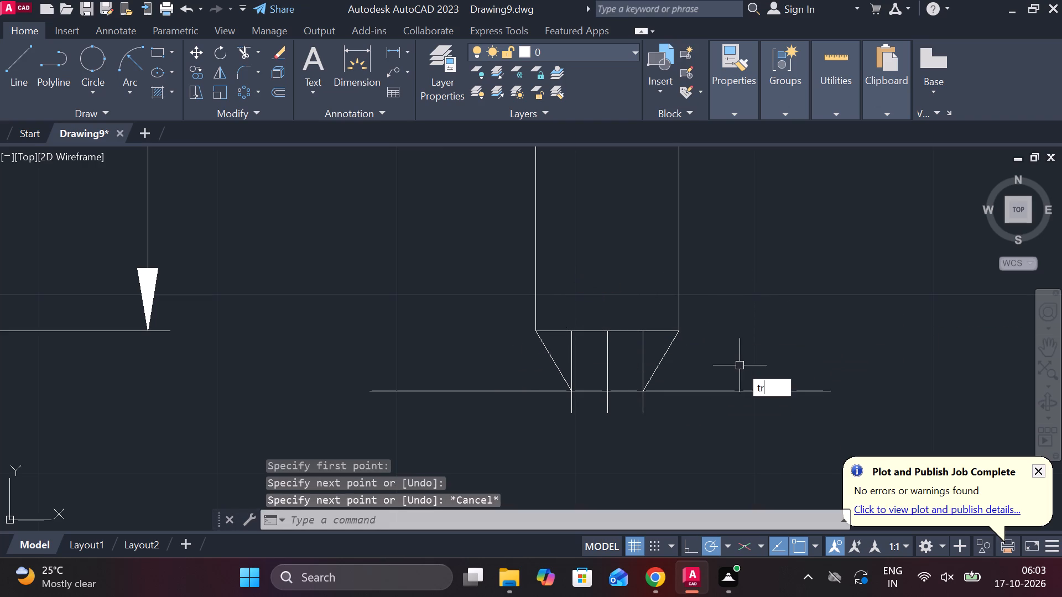
key("space")
left_click_drag(741, 359, 544, 411)
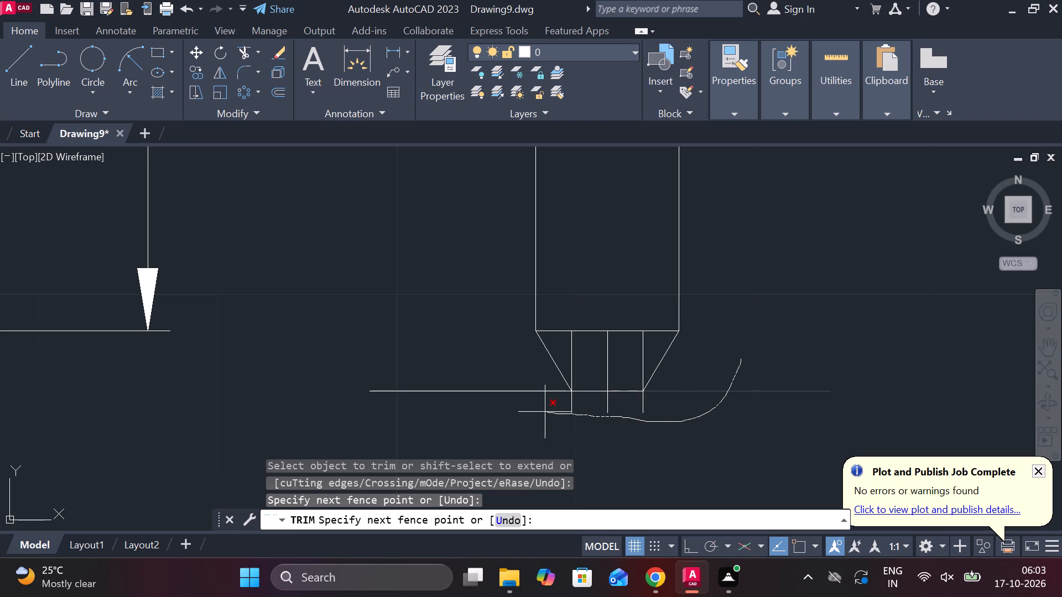
left_click_drag(544, 411, 467, 370)
left_click_drag(564, 400, 612, 407)
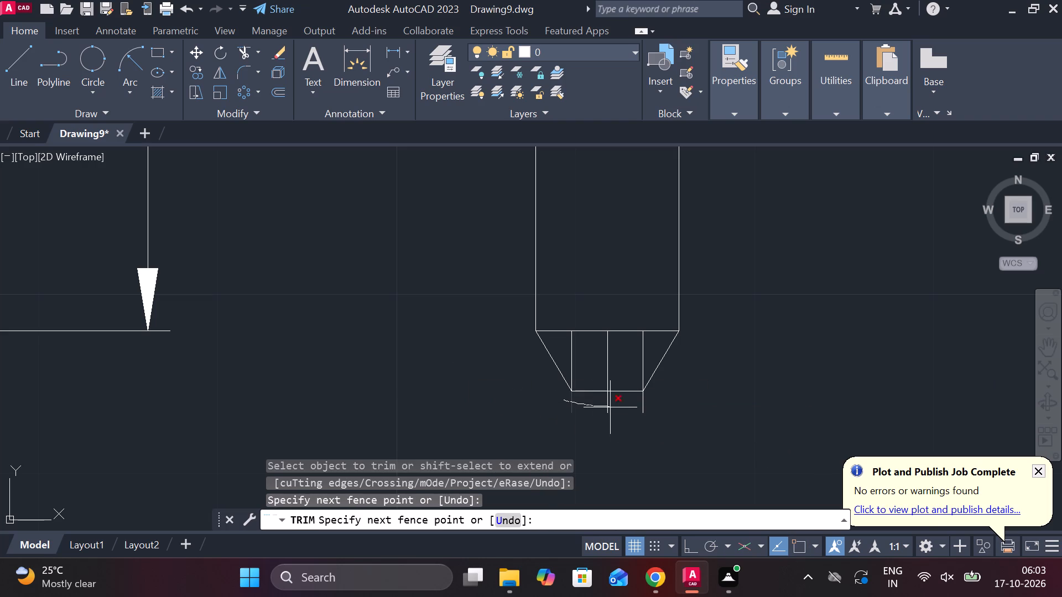
left_click_drag(612, 407, 666, 405)
left_click_drag(644, 353, 619, 354)
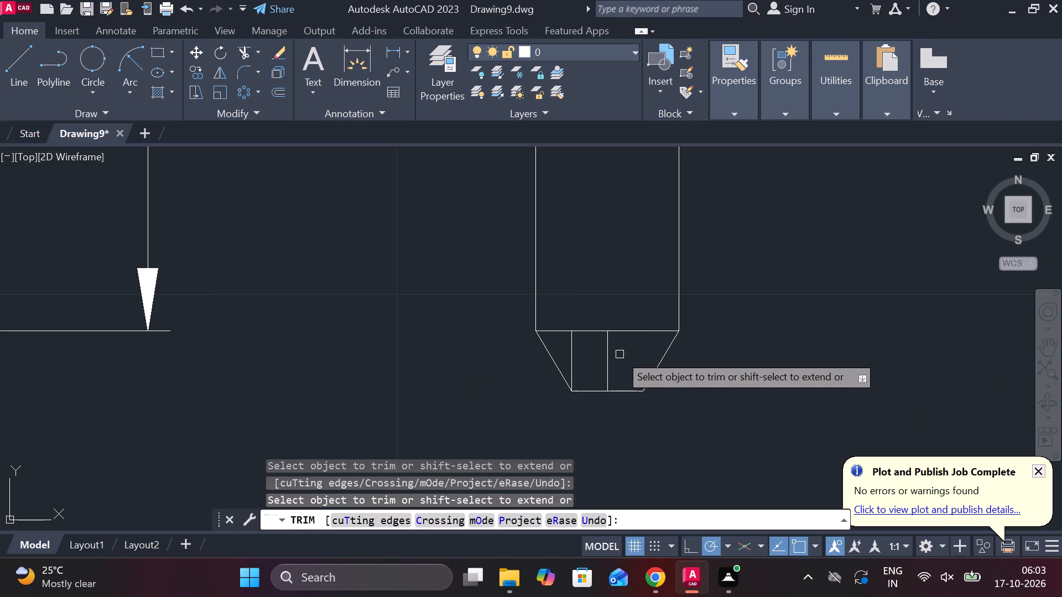
left_click_drag(619, 354, 613, 354)
left_click(600, 354)
left_click(607, 354)
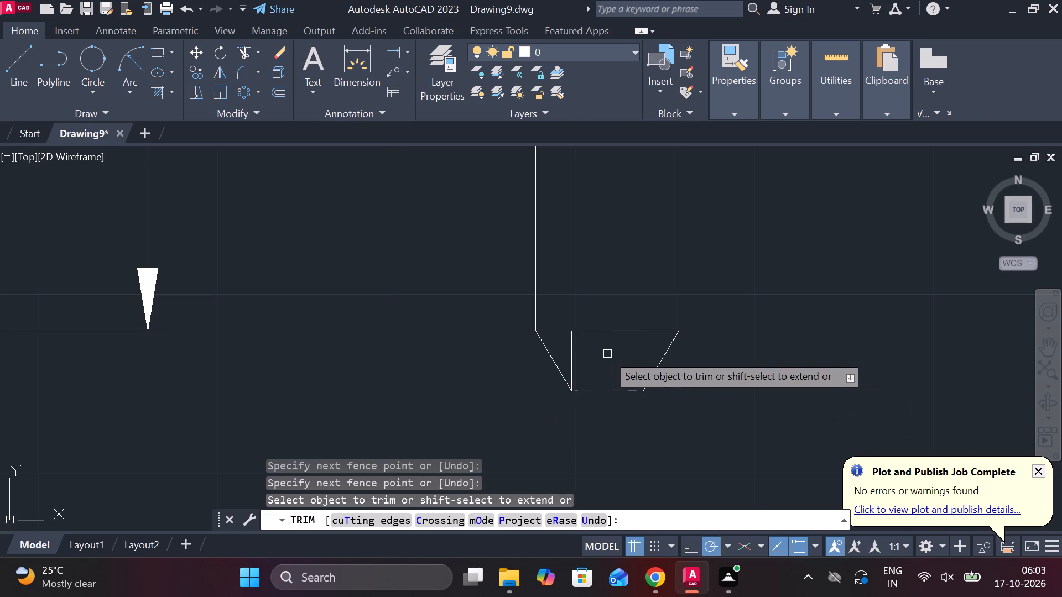
left_click(570, 354)
scroll(715, 335, "down", 3)
middle_click_drag(746, 317, 707, 359)
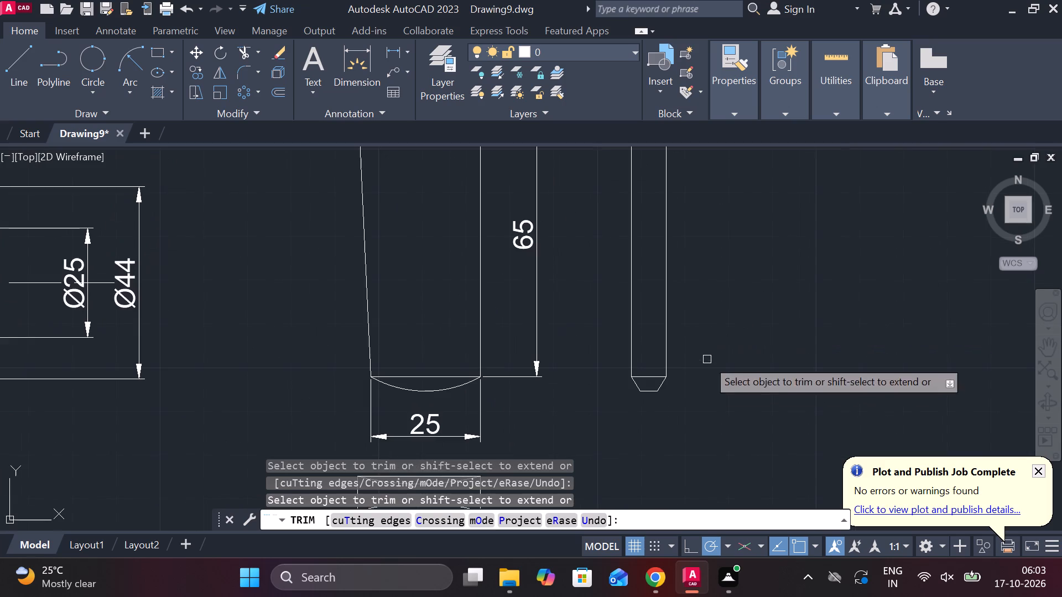
key("Escape")
Mirror the three lines of the tapered bottom end about the side view's horizontal midline, keeping the source objects.
scroll(663, 389, "up", 2)
left_click(650, 390)
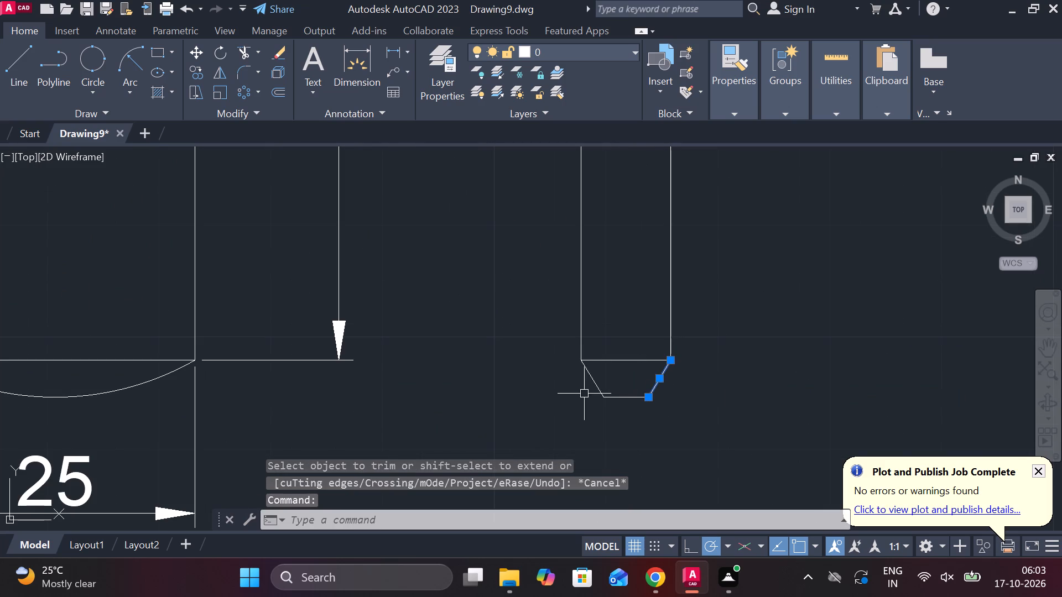
left_click(597, 388)
left_click(629, 400)
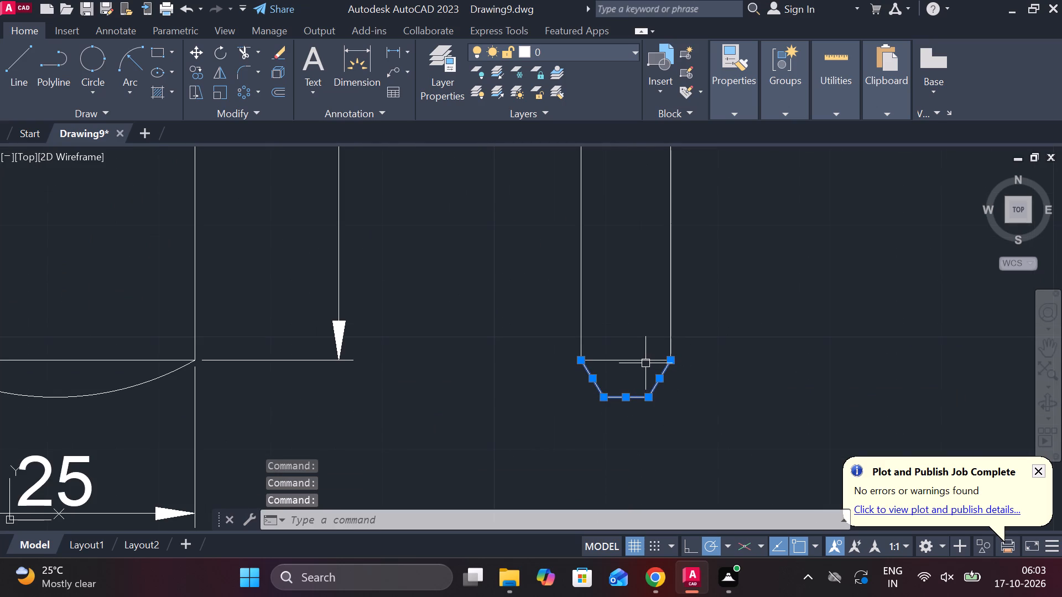
type("mi")
key("Return")
scroll(686, 309, "down", 2)
middle_click_drag(696, 234, 650, 406)
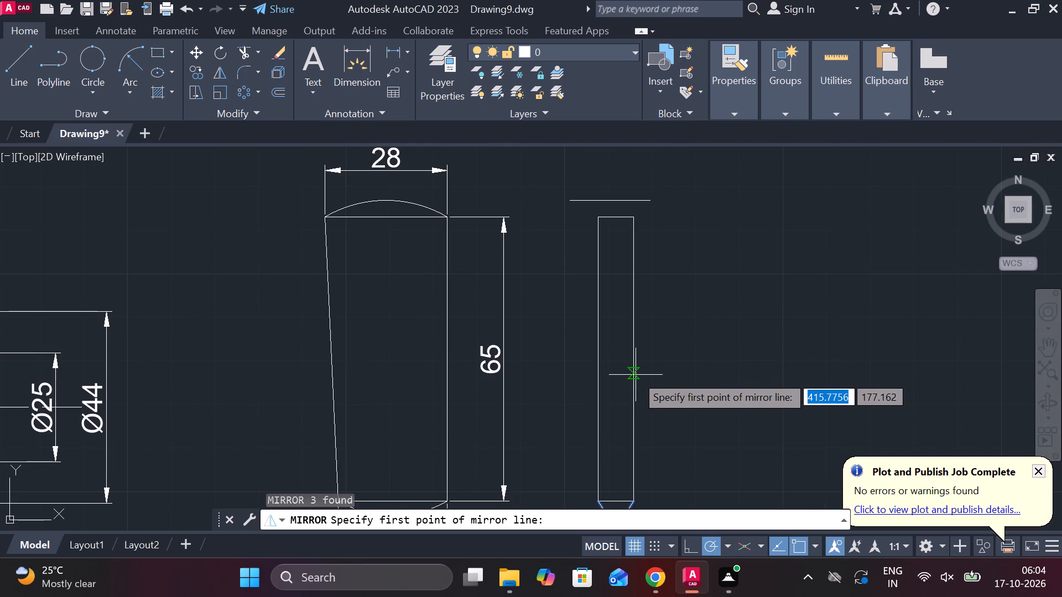
left_click(636, 362)
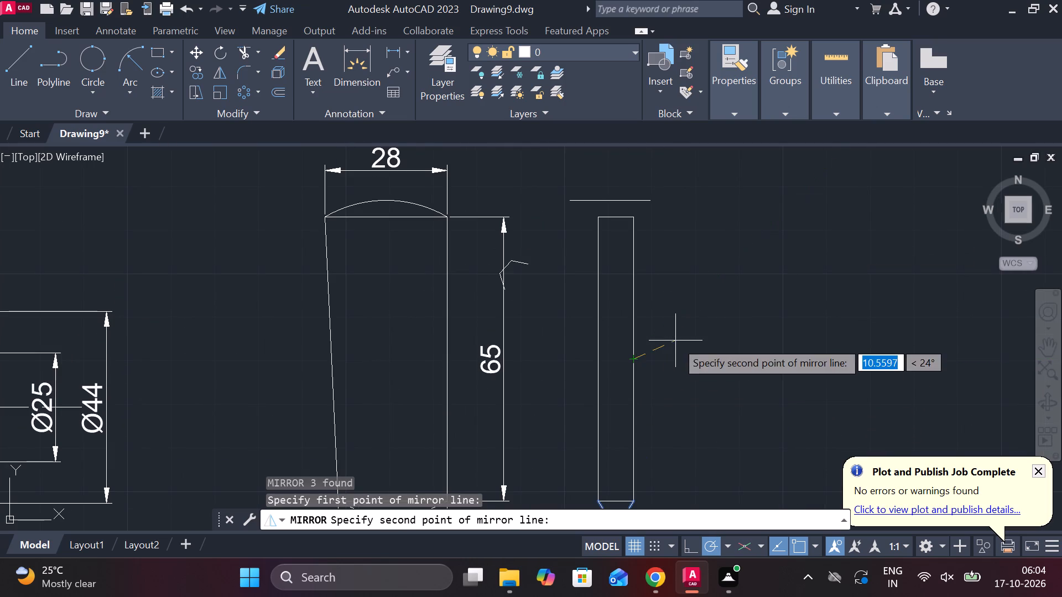
left_click(726, 353)
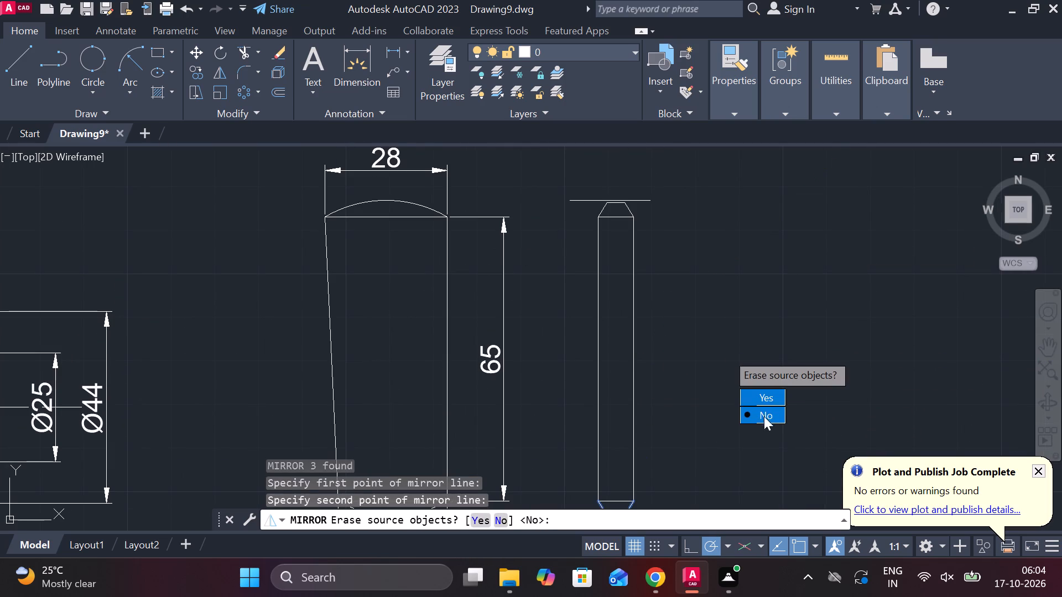
left_click_drag(764, 416, 726, 353)
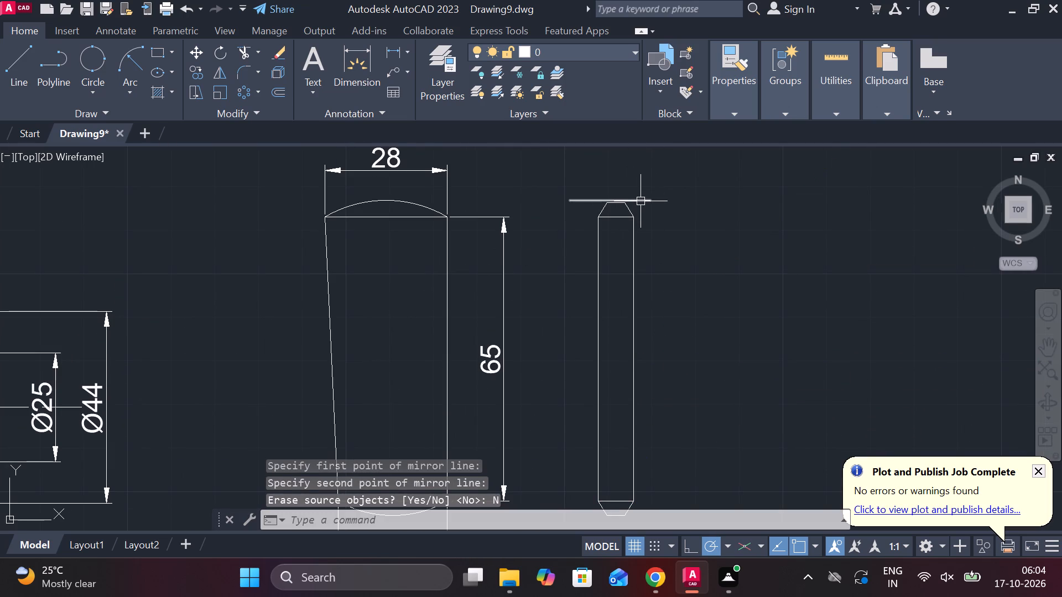
Erase the horizontal helper line above the side view.
left_click(644, 201)
type("e")
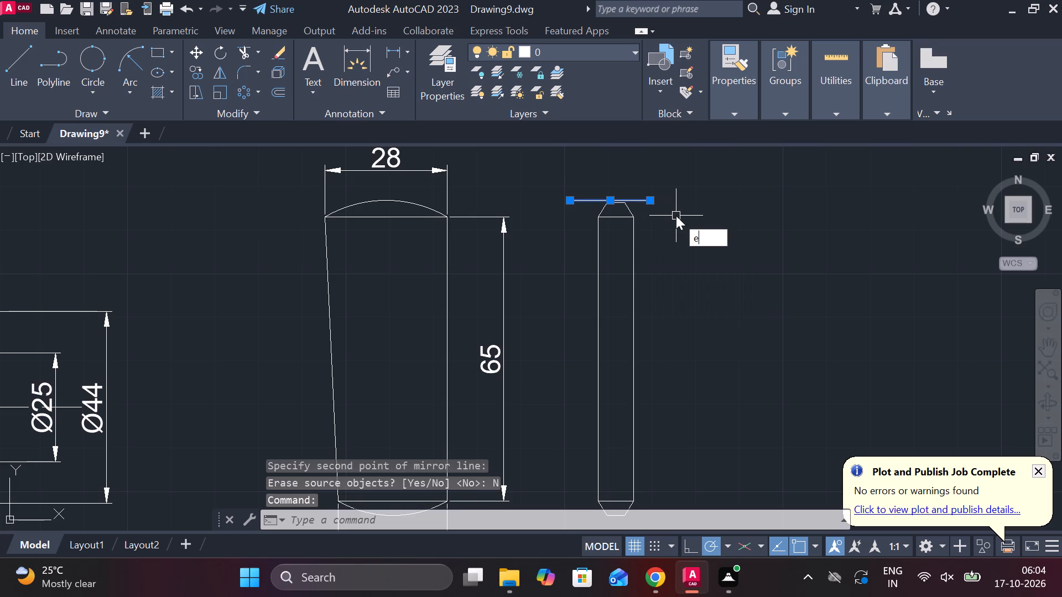
key("space")
Add a horizontal linear dimension for the side view's width, placed below its tapered bottom end.
scroll(676, 216, "down", 2)
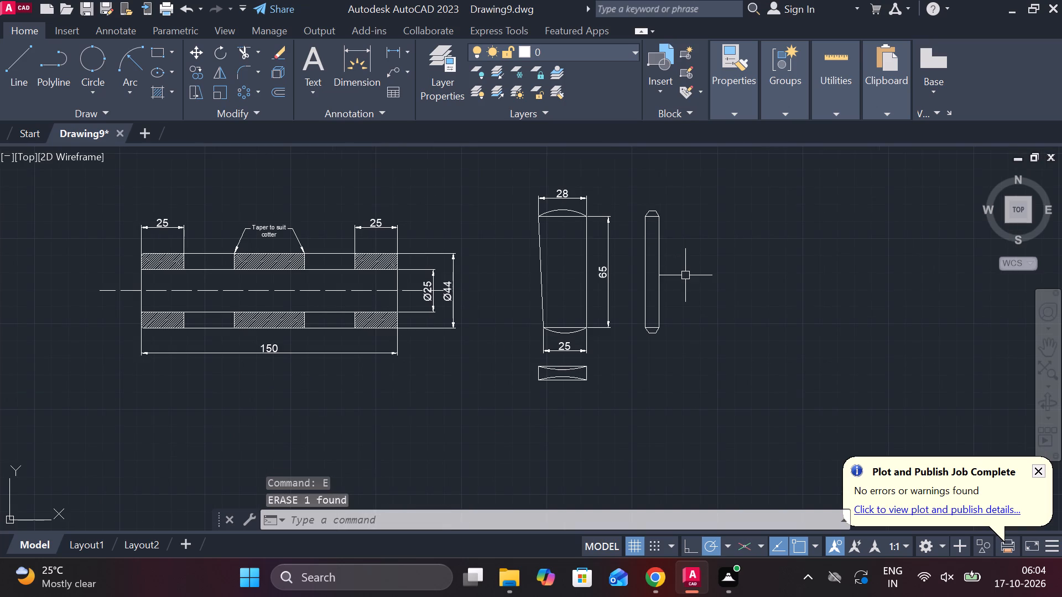
left_click(385, 55)
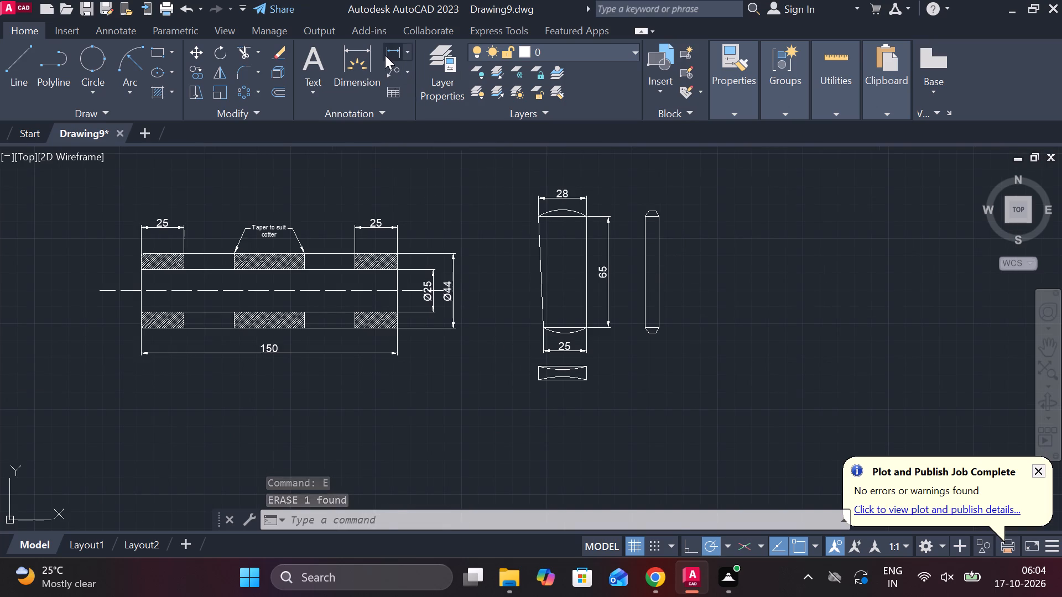
scroll(590, 296, "up", 2)
scroll(712, 411, "up", 1)
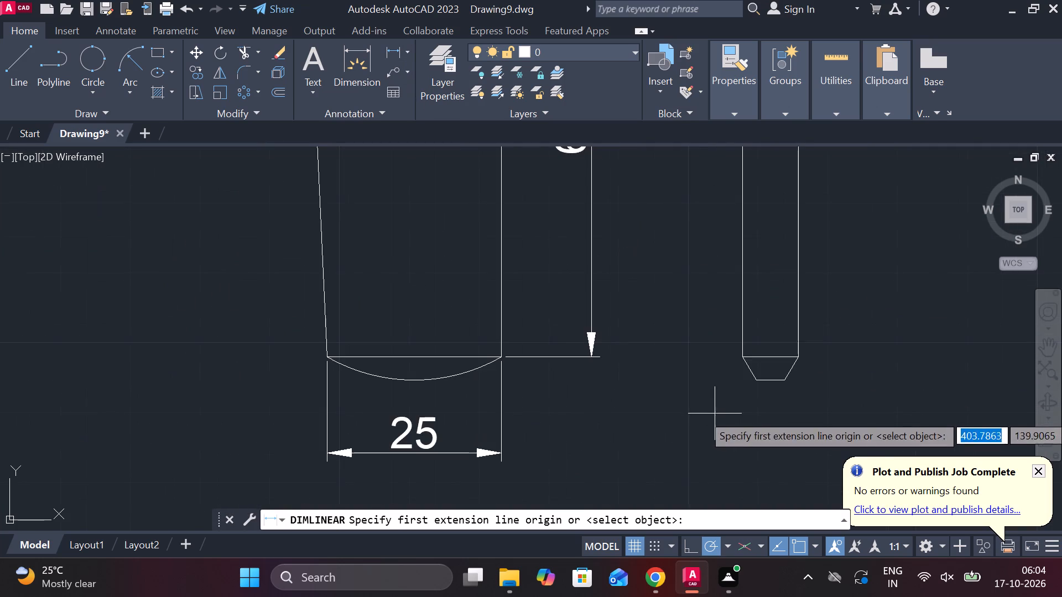
middle_click_drag(697, 413, 596, 362)
left_click(633, 308)
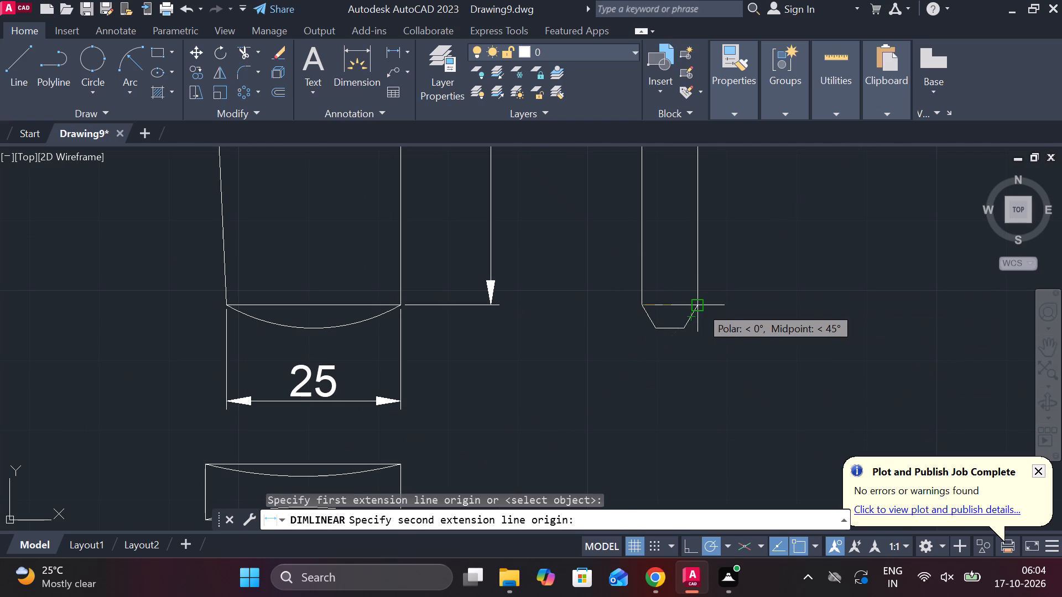
left_click(697, 305)
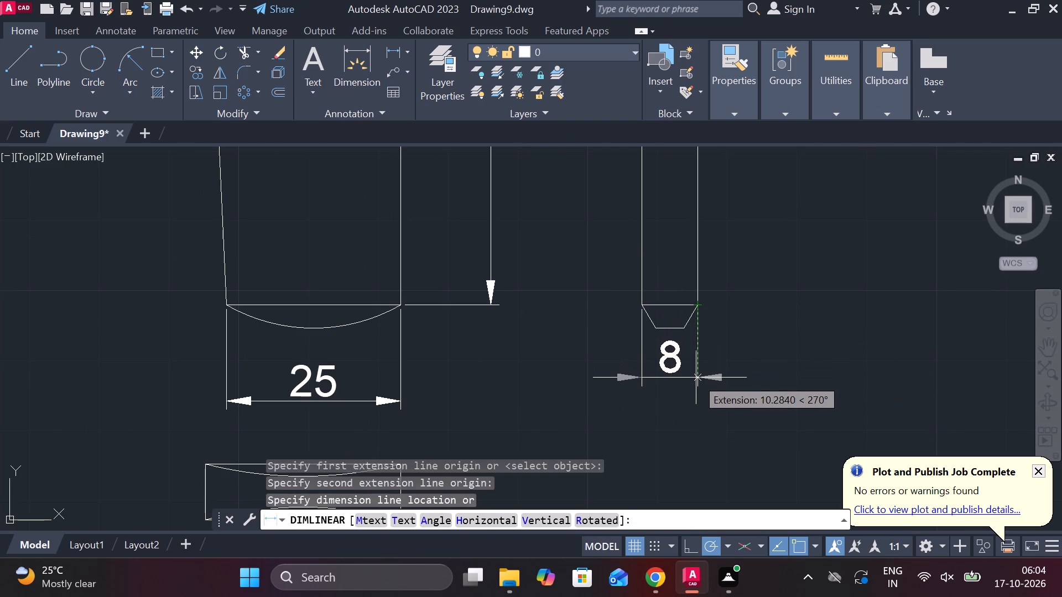
left_click(697, 394)
scroll(737, 358, "down", 2)
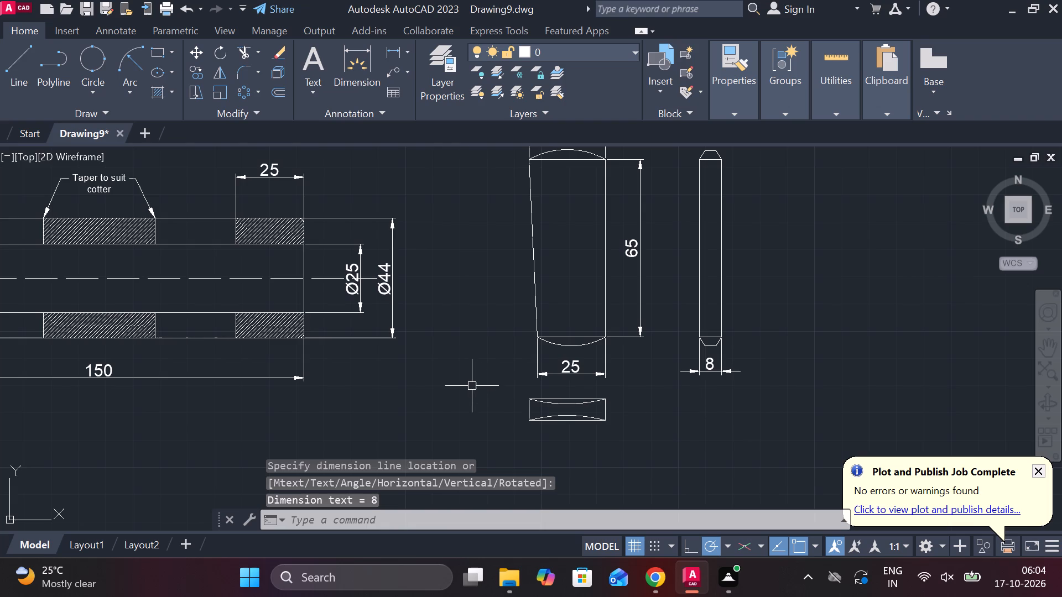
middle_click_drag(470, 391, 702, 314)
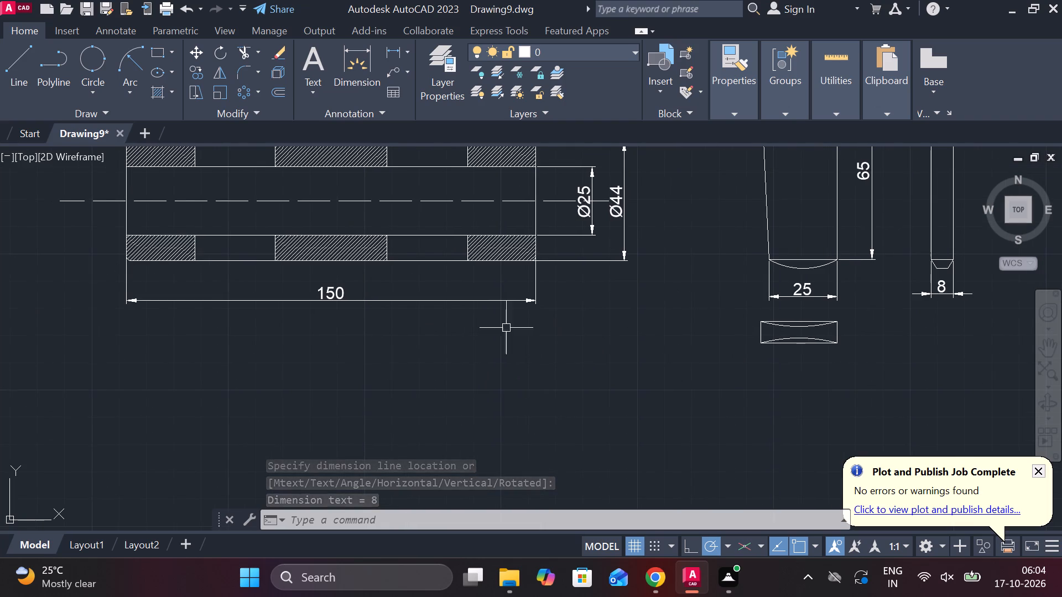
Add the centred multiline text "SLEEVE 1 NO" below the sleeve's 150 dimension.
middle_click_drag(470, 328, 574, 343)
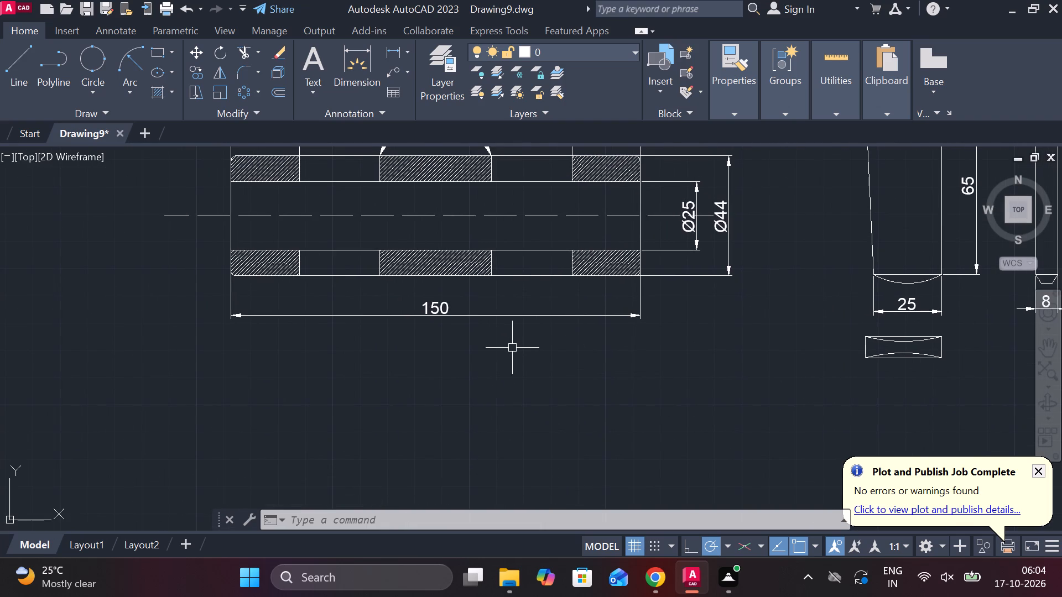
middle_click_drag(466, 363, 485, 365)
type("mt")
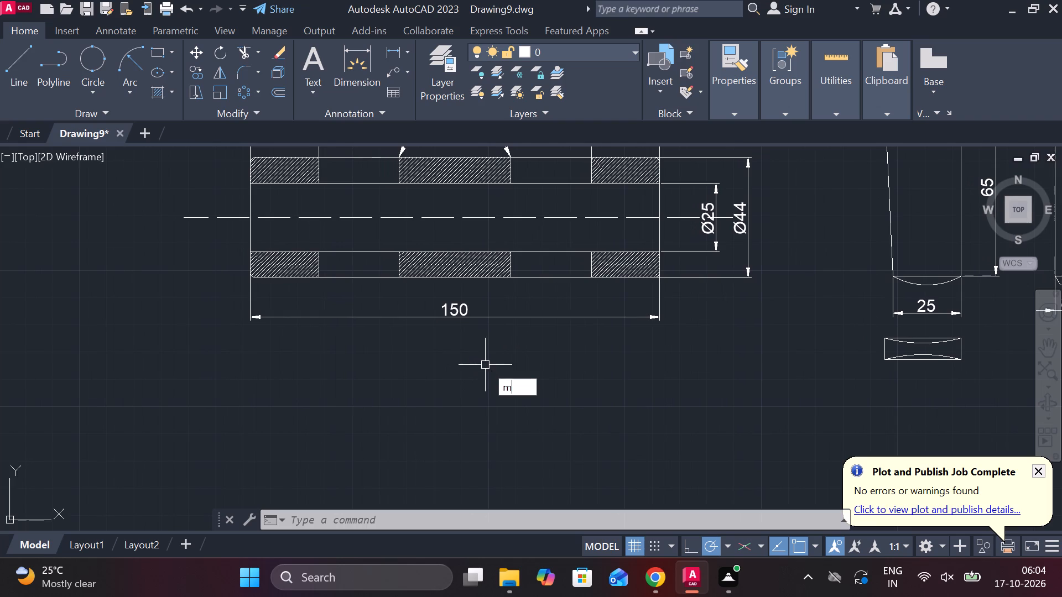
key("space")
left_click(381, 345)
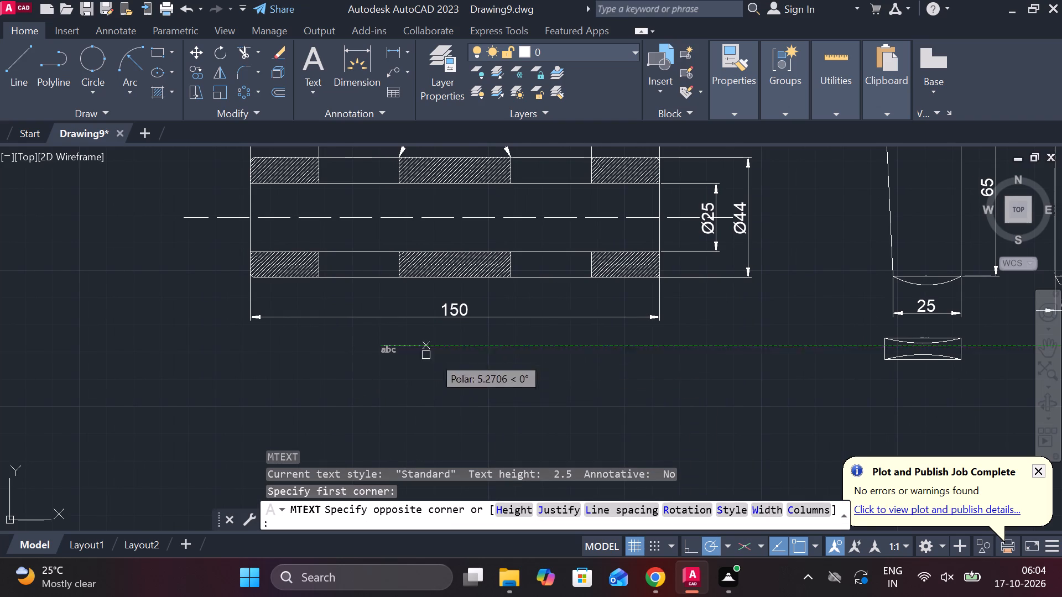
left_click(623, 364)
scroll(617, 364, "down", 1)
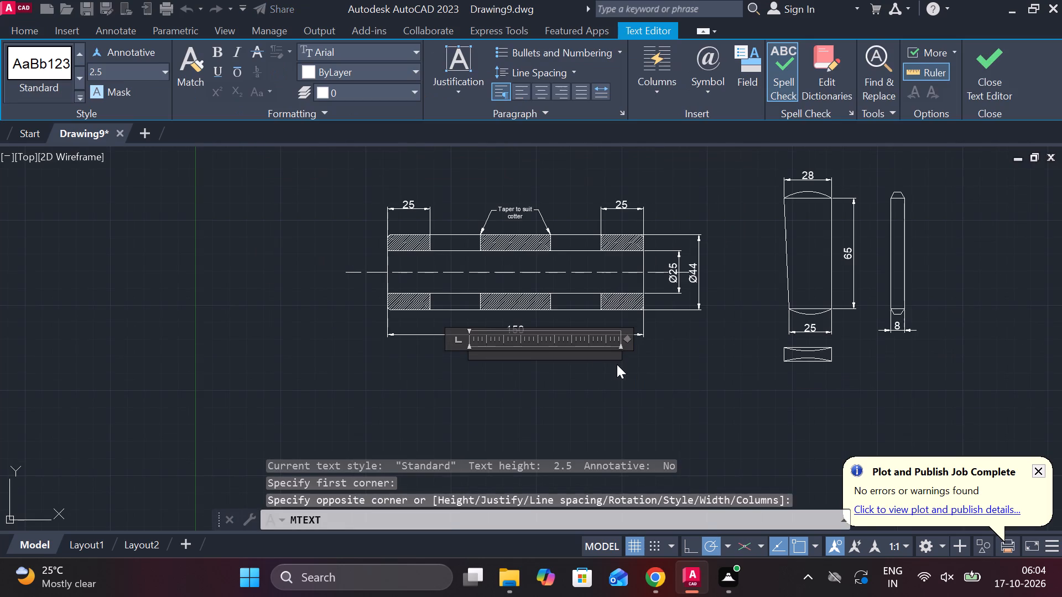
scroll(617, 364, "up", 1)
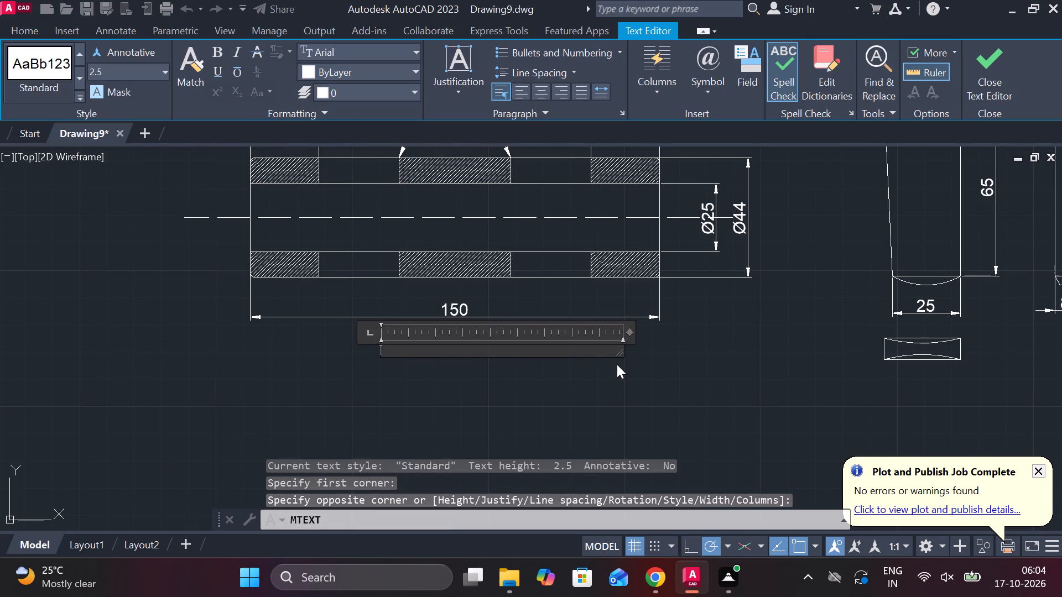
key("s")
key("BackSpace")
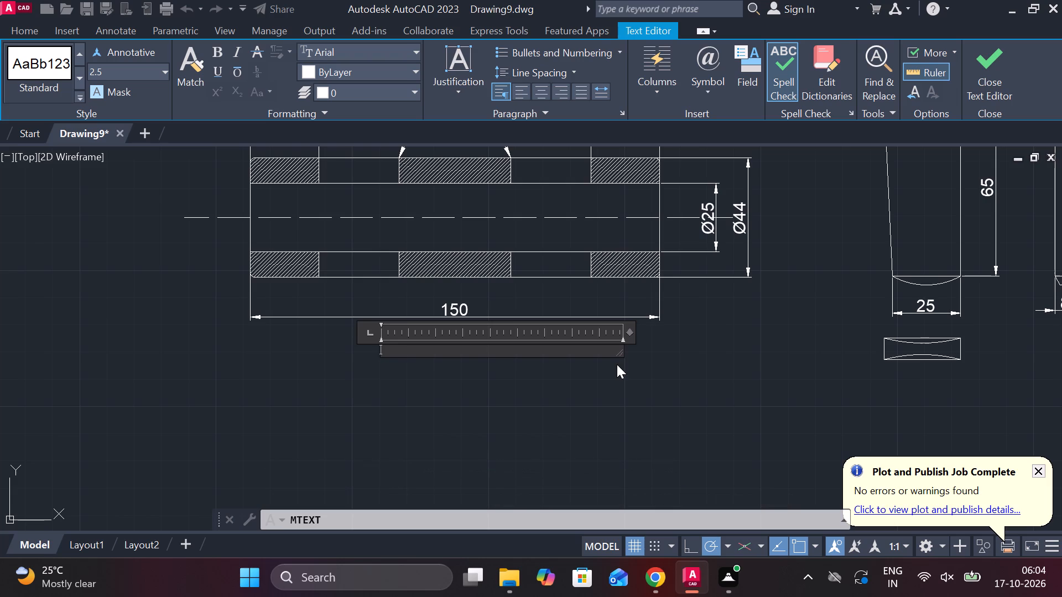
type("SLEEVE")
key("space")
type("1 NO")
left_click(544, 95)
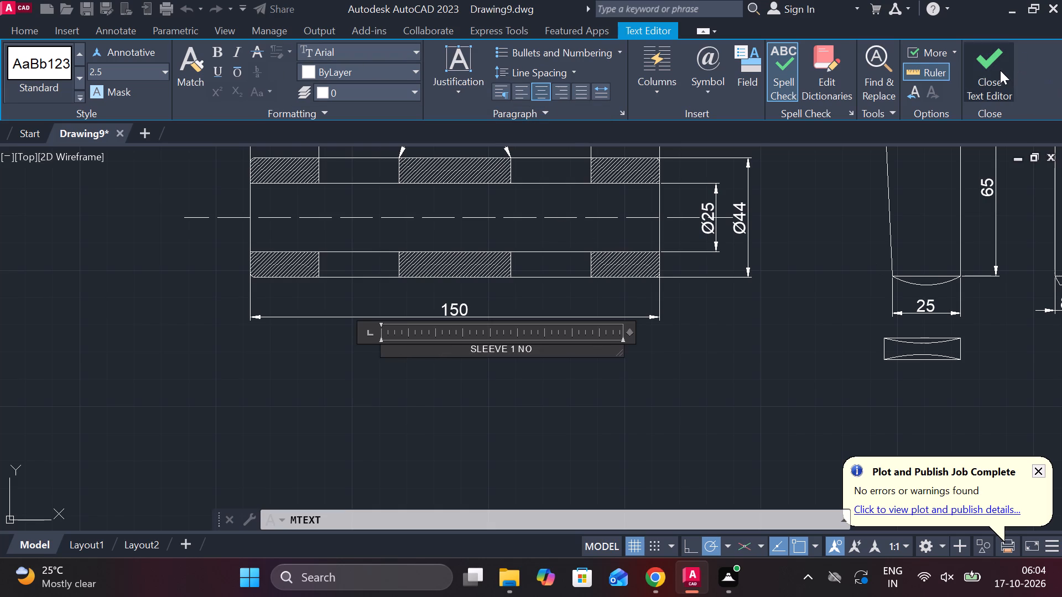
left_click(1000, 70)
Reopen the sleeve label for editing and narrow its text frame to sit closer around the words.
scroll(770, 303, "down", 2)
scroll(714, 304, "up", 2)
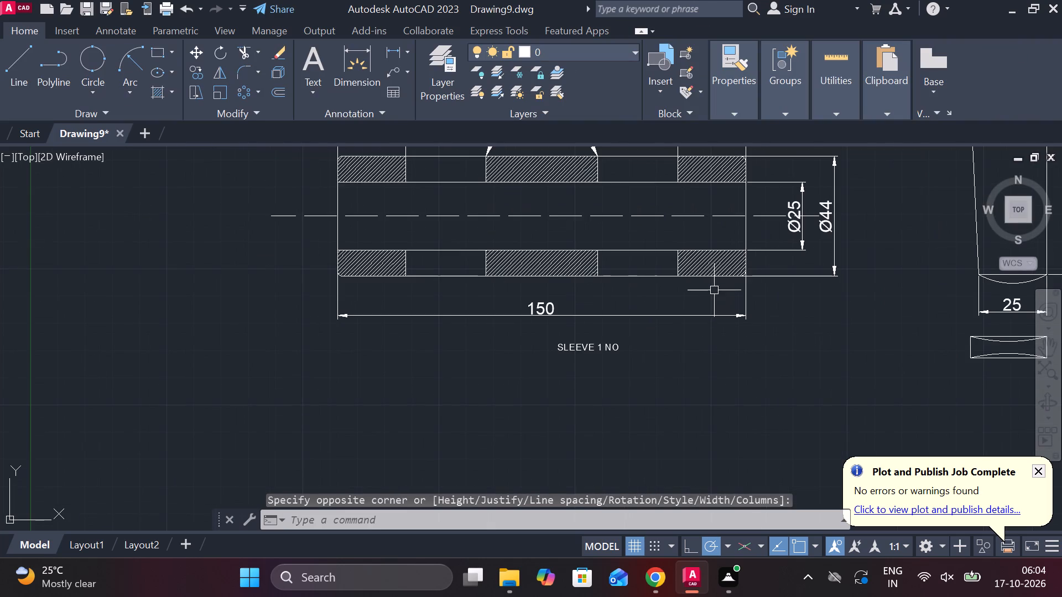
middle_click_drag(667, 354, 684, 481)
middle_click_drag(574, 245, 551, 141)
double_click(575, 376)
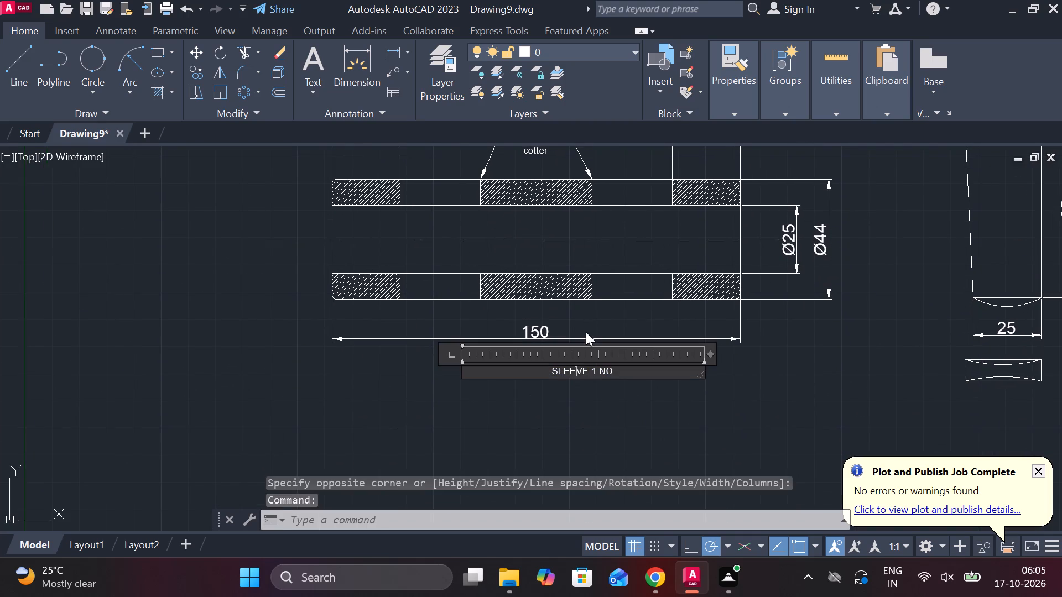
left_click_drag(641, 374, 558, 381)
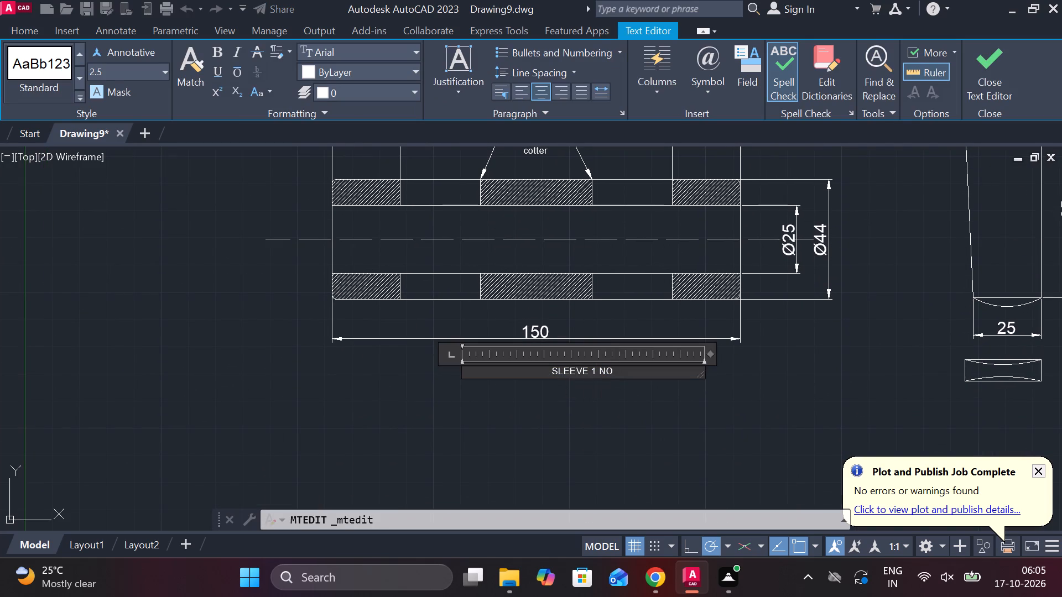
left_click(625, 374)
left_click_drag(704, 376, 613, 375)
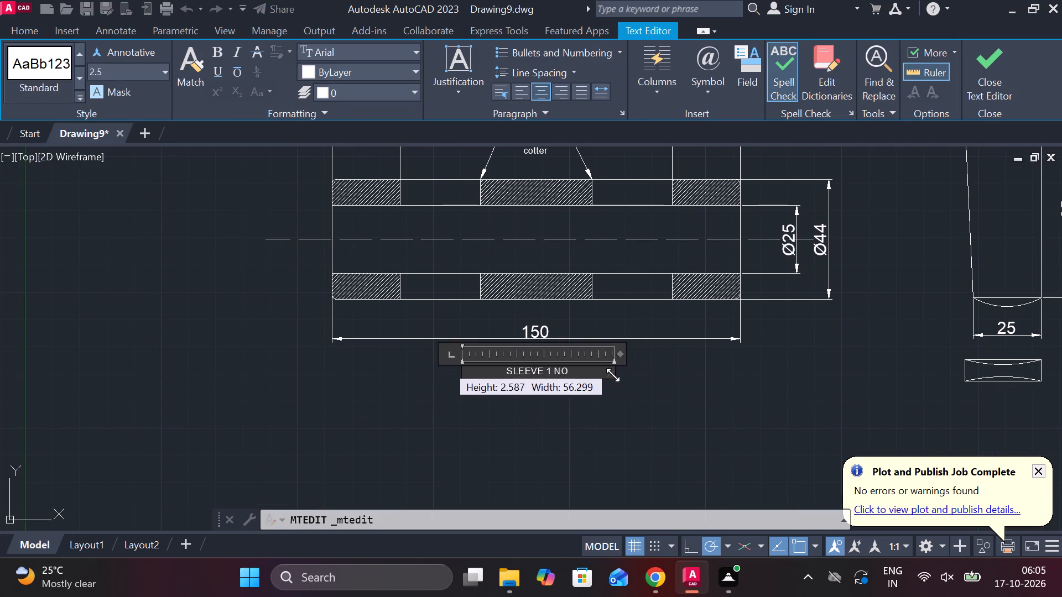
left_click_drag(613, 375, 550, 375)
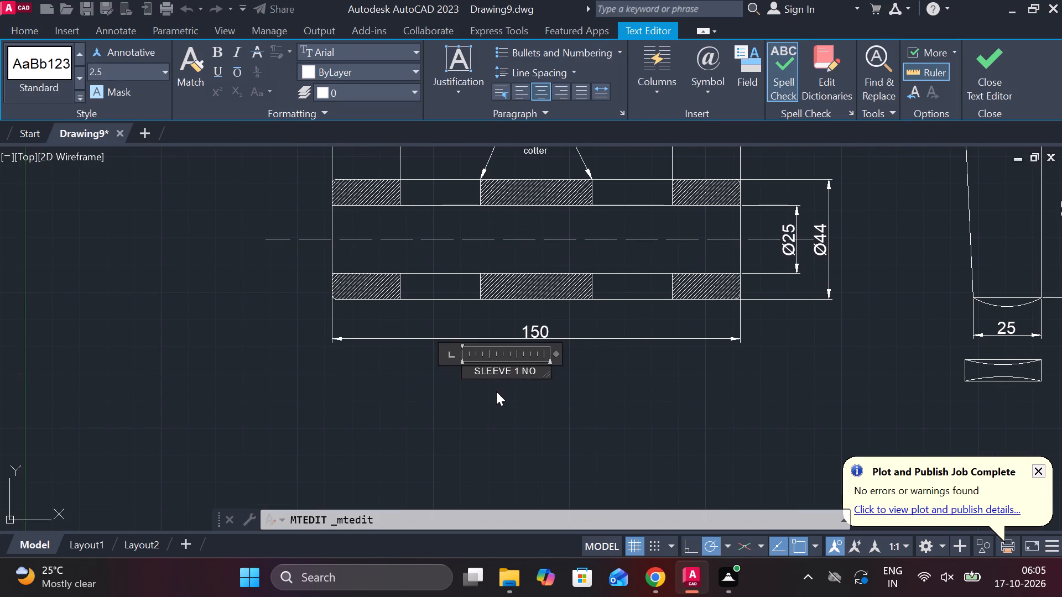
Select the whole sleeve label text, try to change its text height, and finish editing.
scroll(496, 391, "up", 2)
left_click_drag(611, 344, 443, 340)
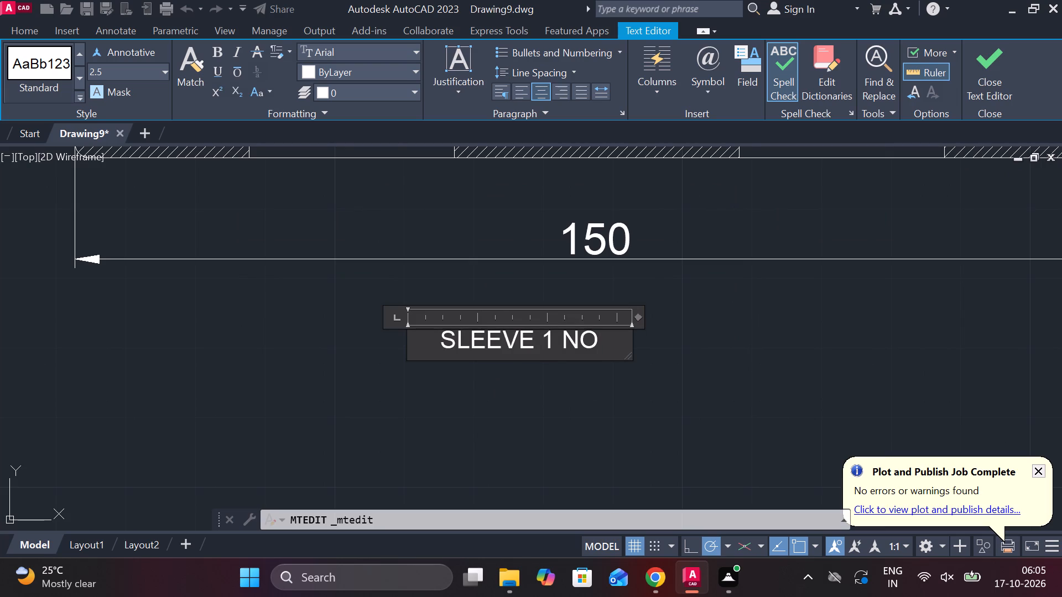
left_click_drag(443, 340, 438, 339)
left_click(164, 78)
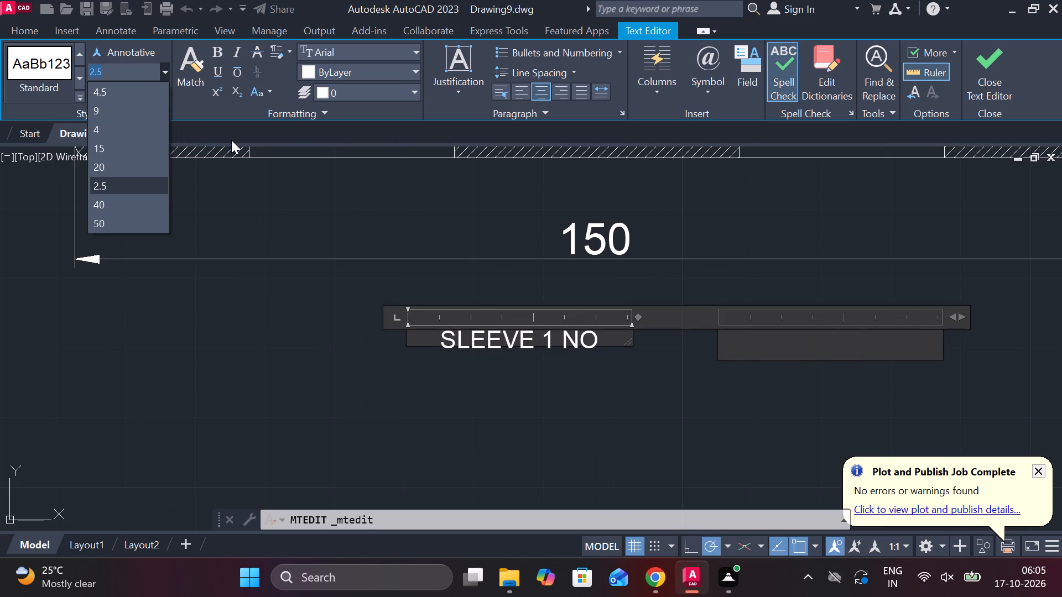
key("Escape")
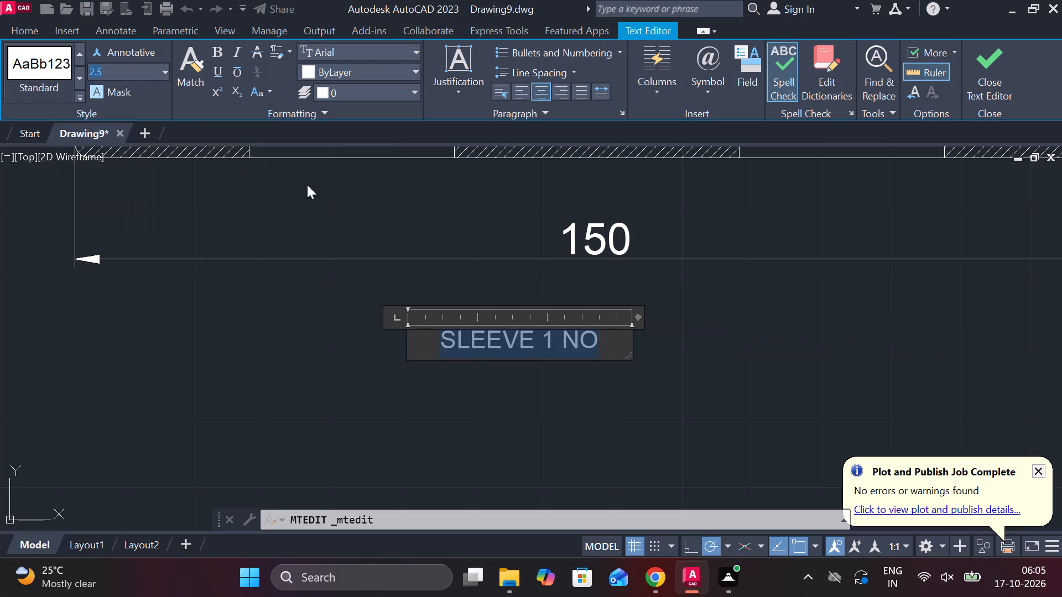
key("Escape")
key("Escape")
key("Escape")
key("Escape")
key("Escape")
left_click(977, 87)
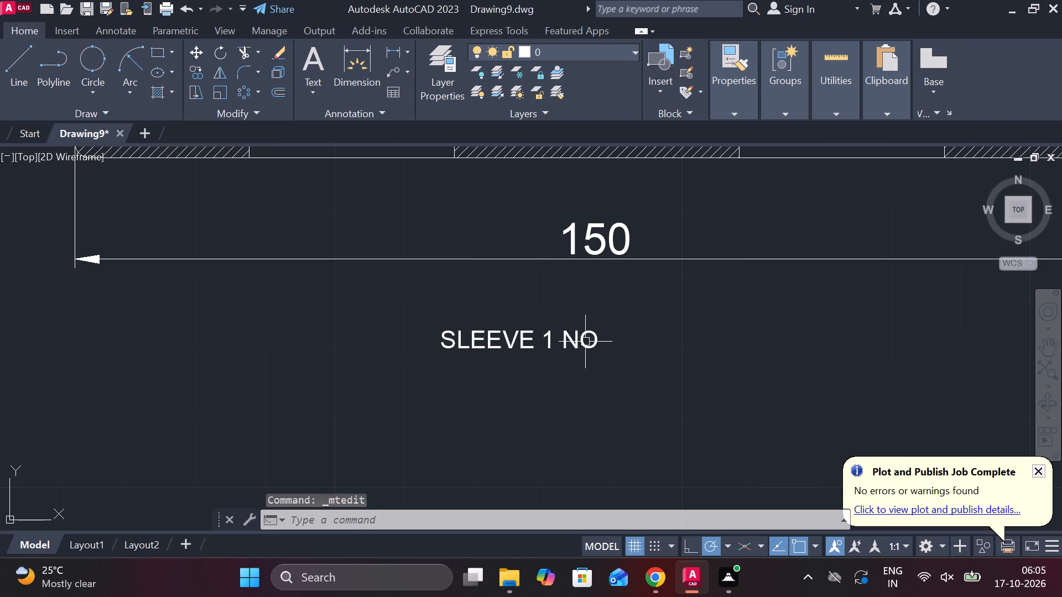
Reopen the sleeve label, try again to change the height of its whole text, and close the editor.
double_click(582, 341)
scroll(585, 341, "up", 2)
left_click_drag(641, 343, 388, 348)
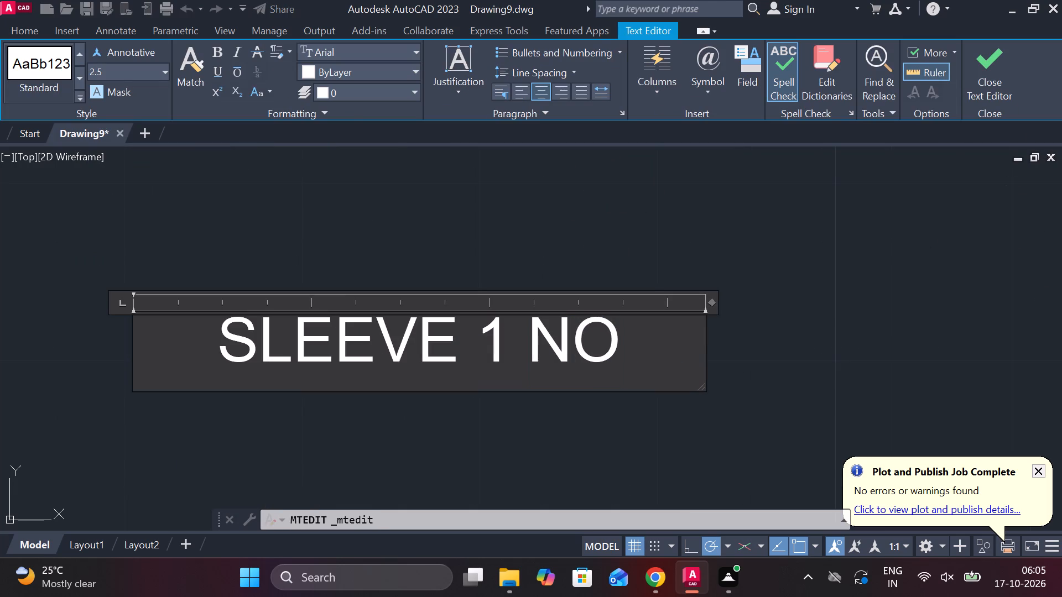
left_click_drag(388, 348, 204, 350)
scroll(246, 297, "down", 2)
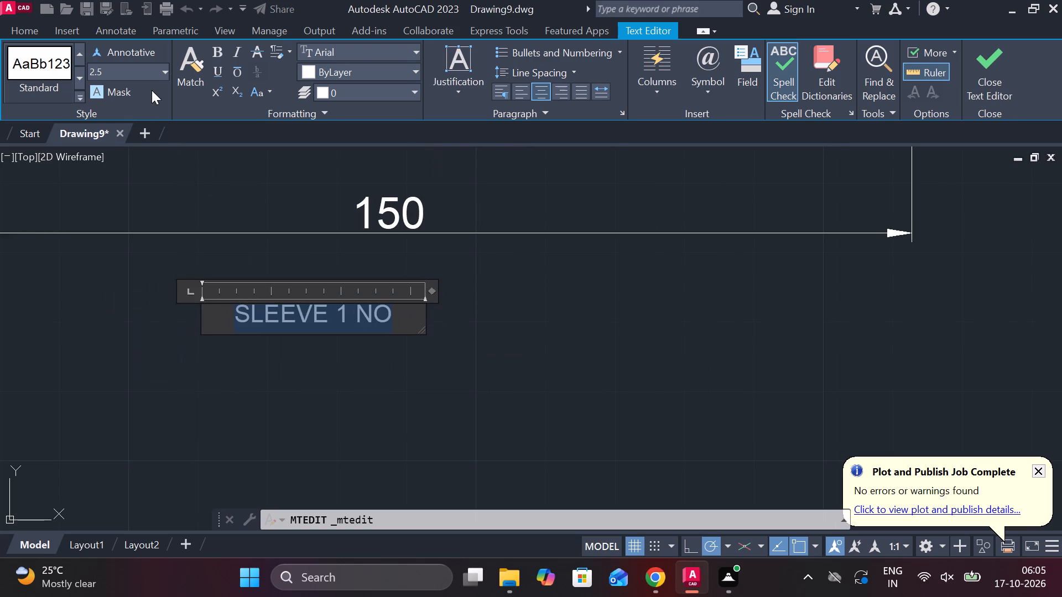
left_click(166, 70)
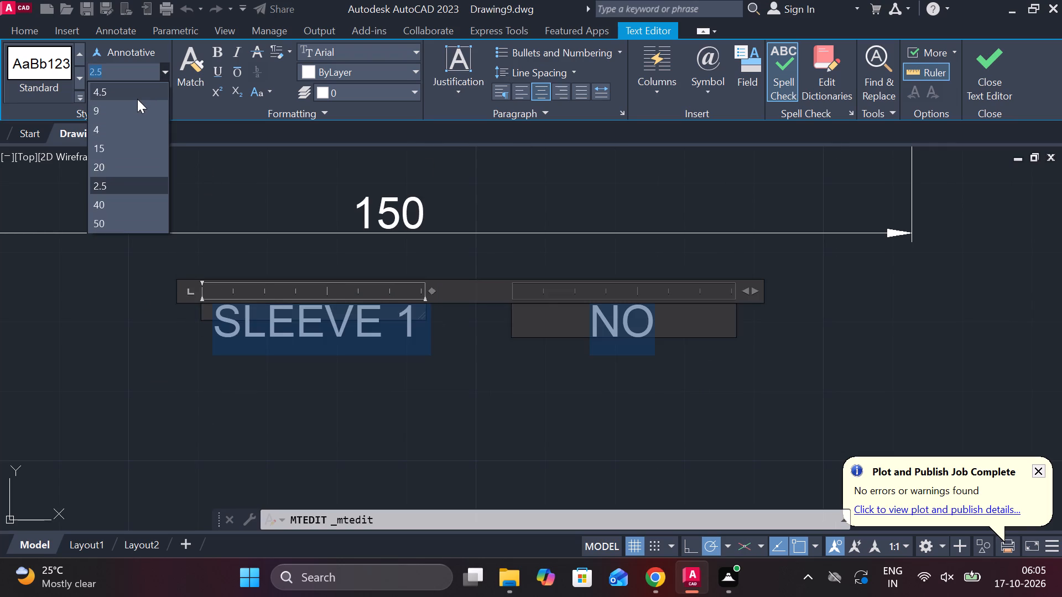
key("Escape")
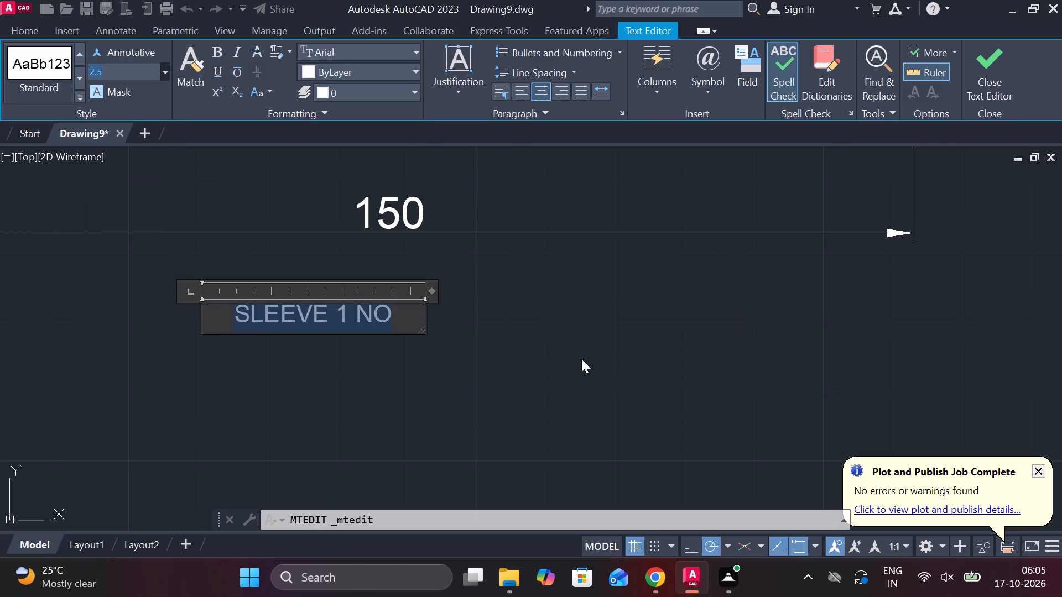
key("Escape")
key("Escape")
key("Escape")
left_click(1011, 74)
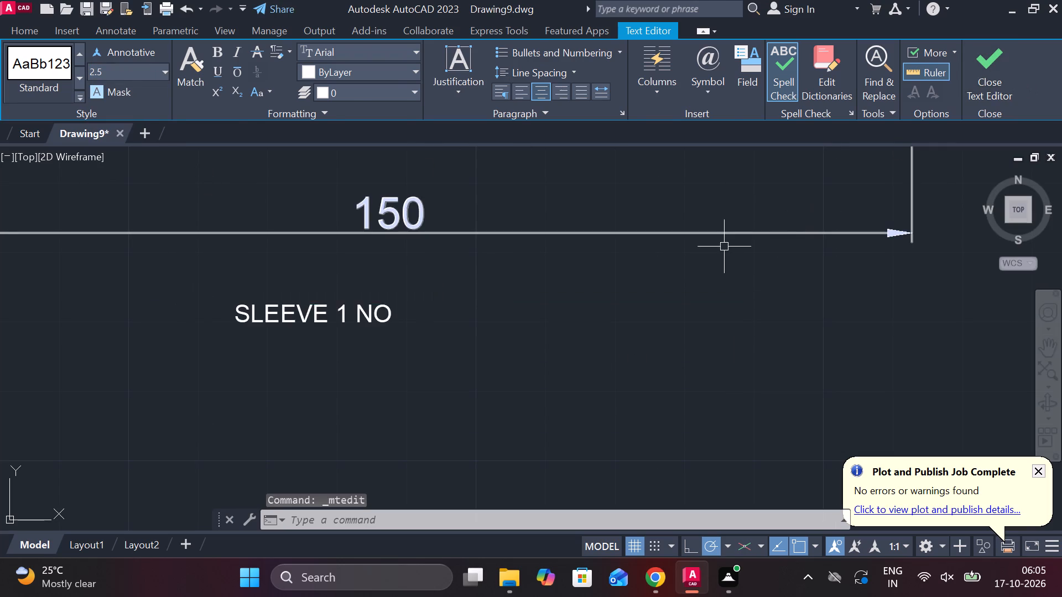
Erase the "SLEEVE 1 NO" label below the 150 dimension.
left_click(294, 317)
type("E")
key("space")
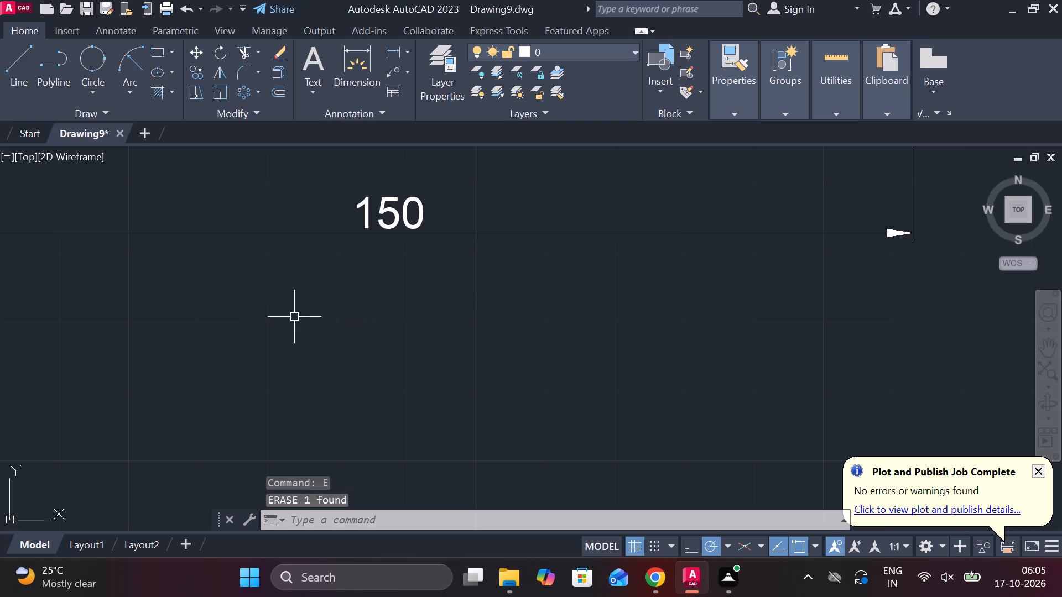
Add a multiline text label reading "SLEEVE 1 NO" with text height 4 below the sleeve's 150 dimension.
type("MT")
key("space")
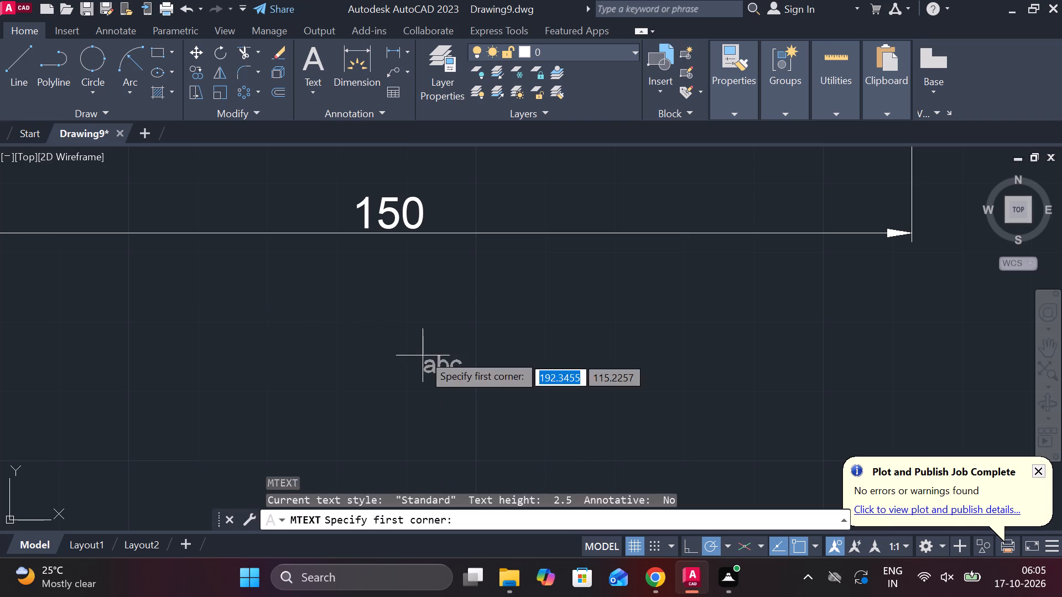
scroll(313, 288, "down", 3)
scroll(321, 313, "up", 2)
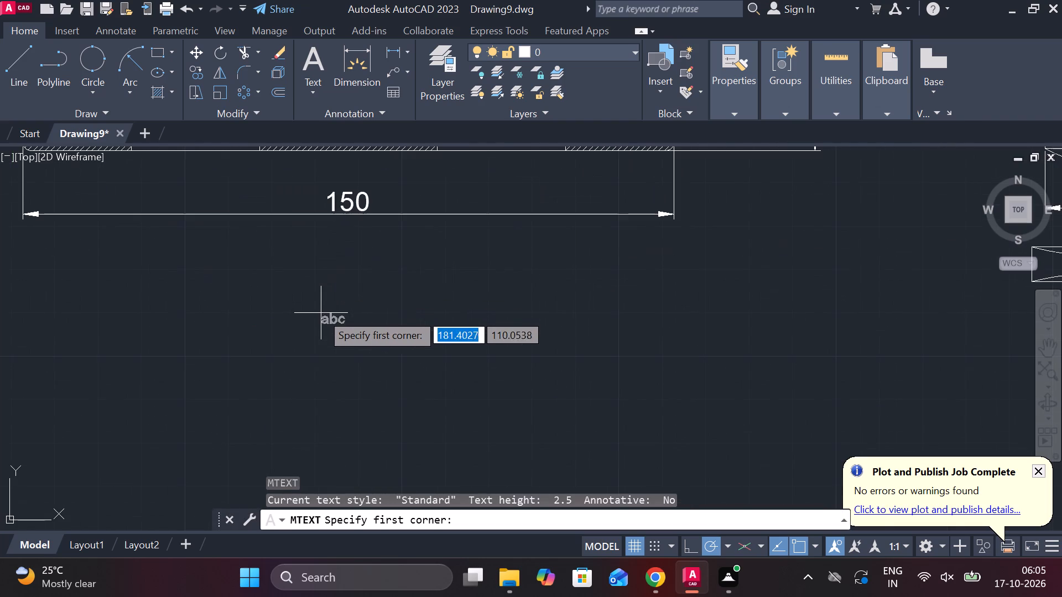
left_click(267, 264)
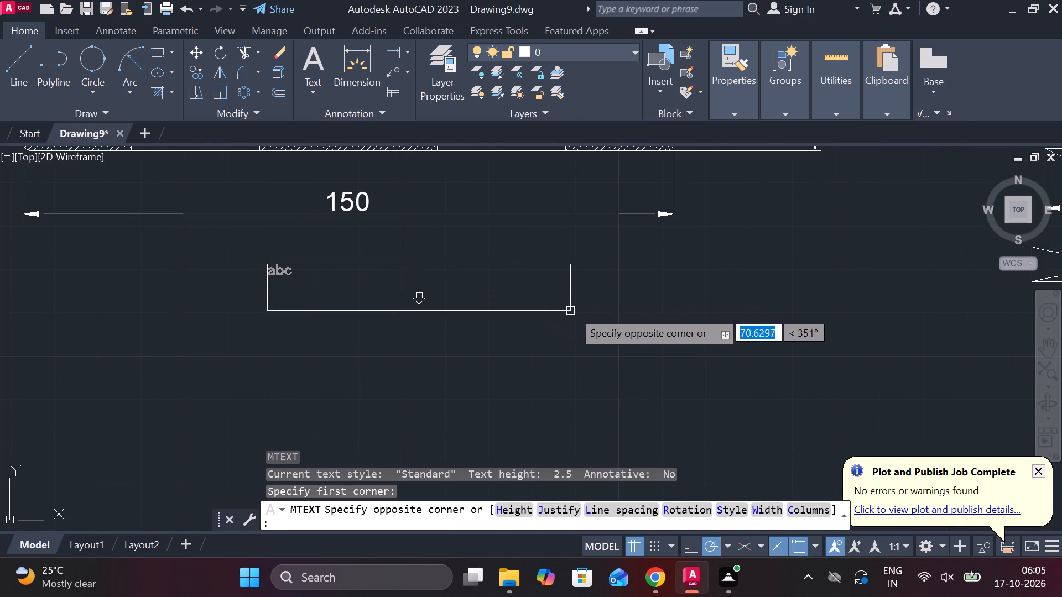
left_click(605, 316)
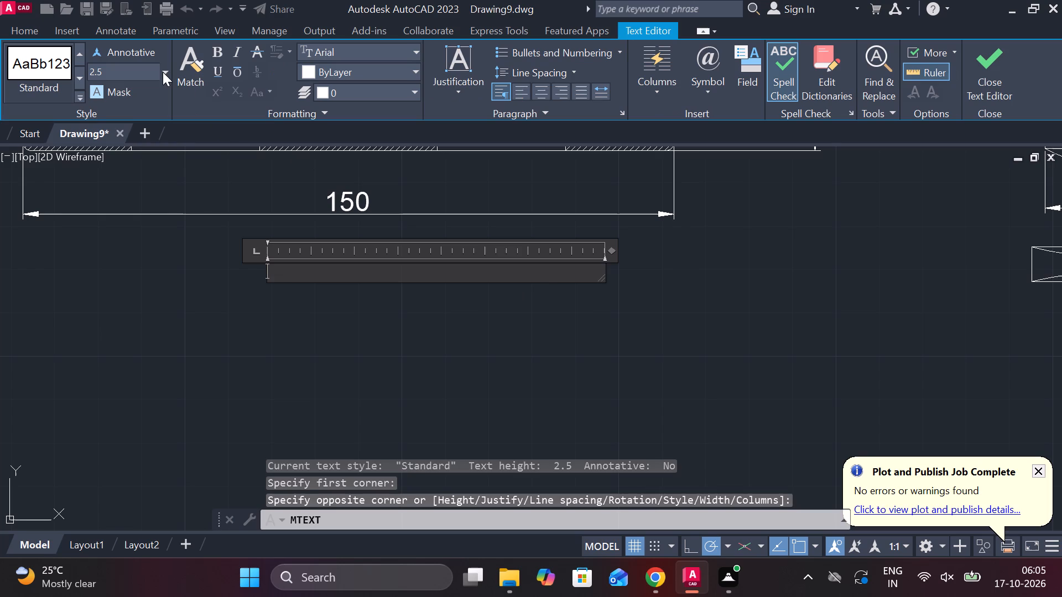
left_click(163, 72)
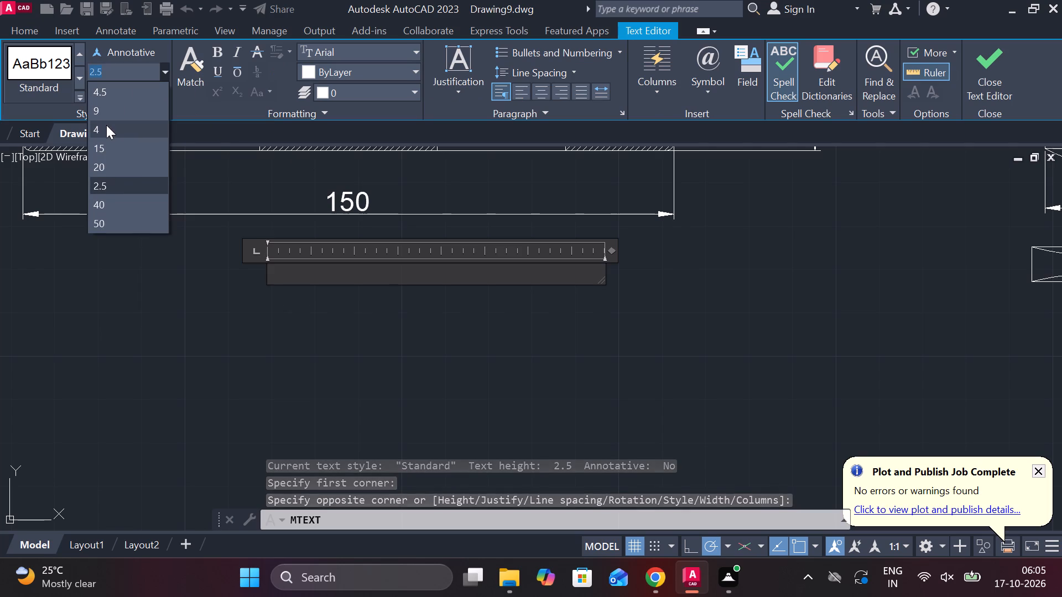
left_click(106, 125)
key("s")
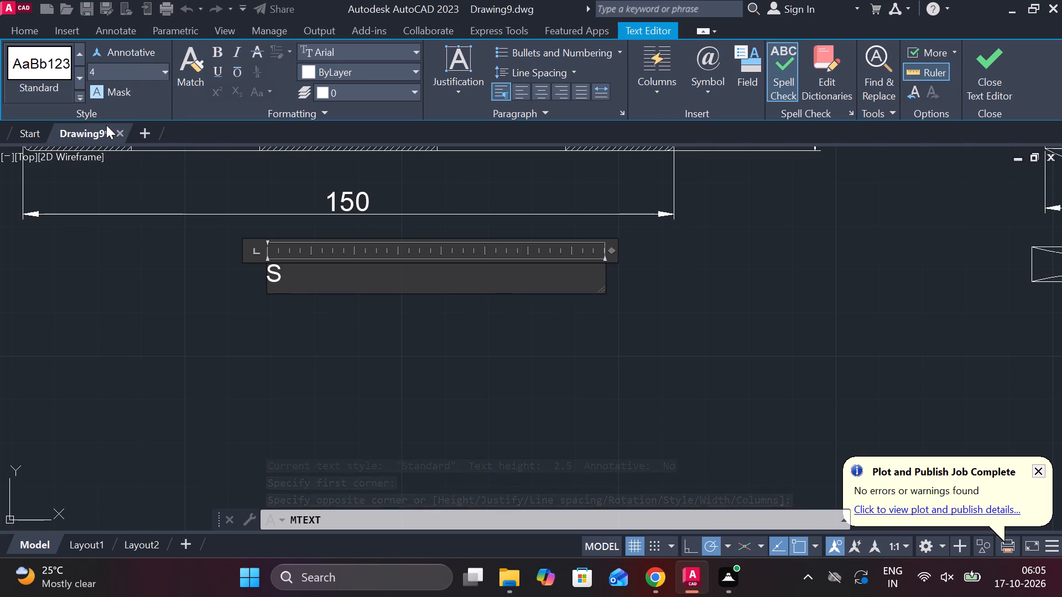
type("LEEVE")
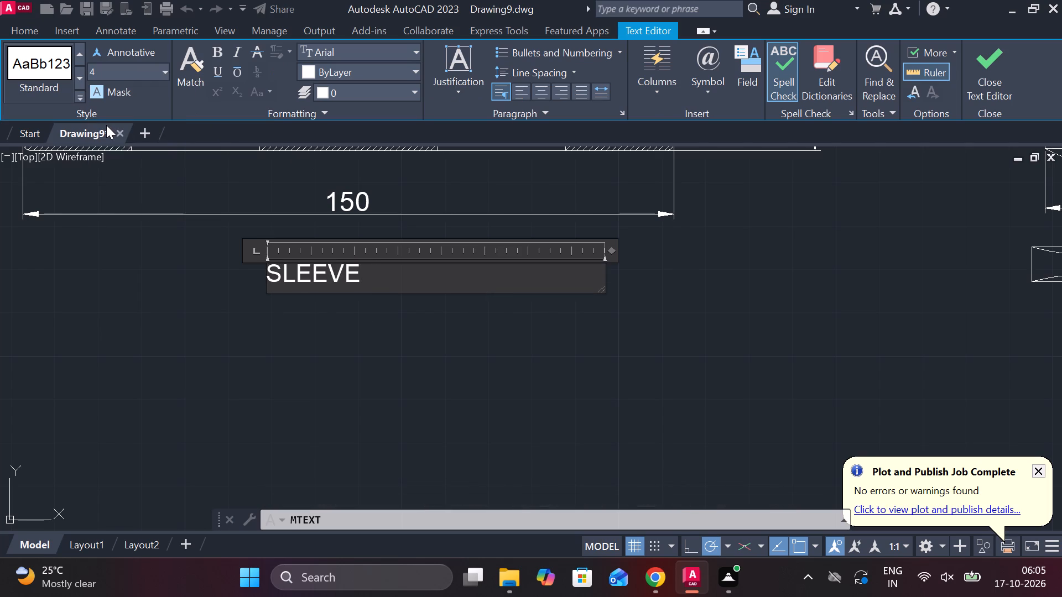
key("space")
type("NO")
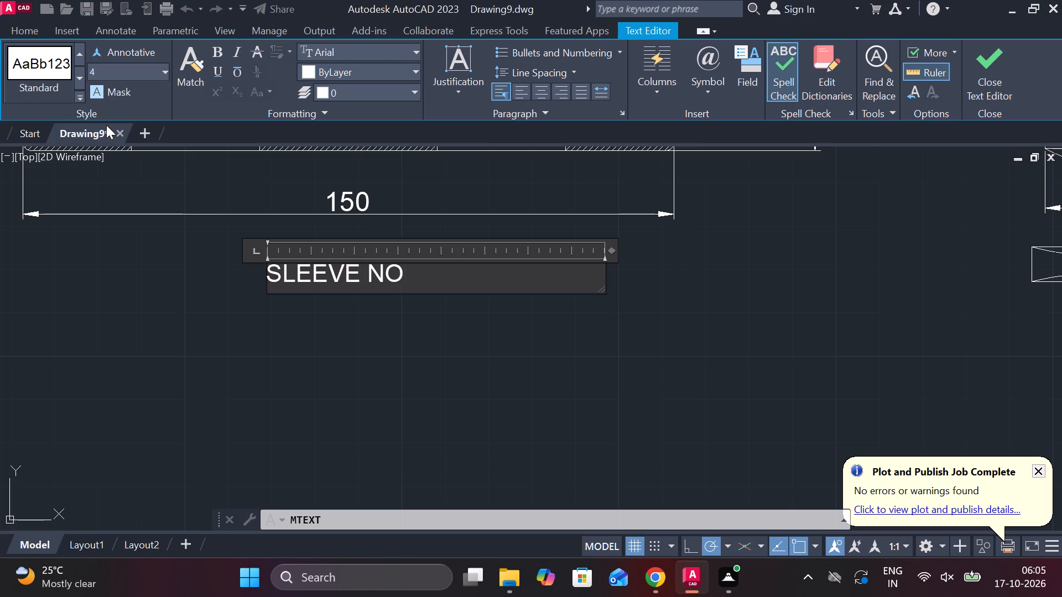
key("Left")
key("Left")
type("1")
key("space")
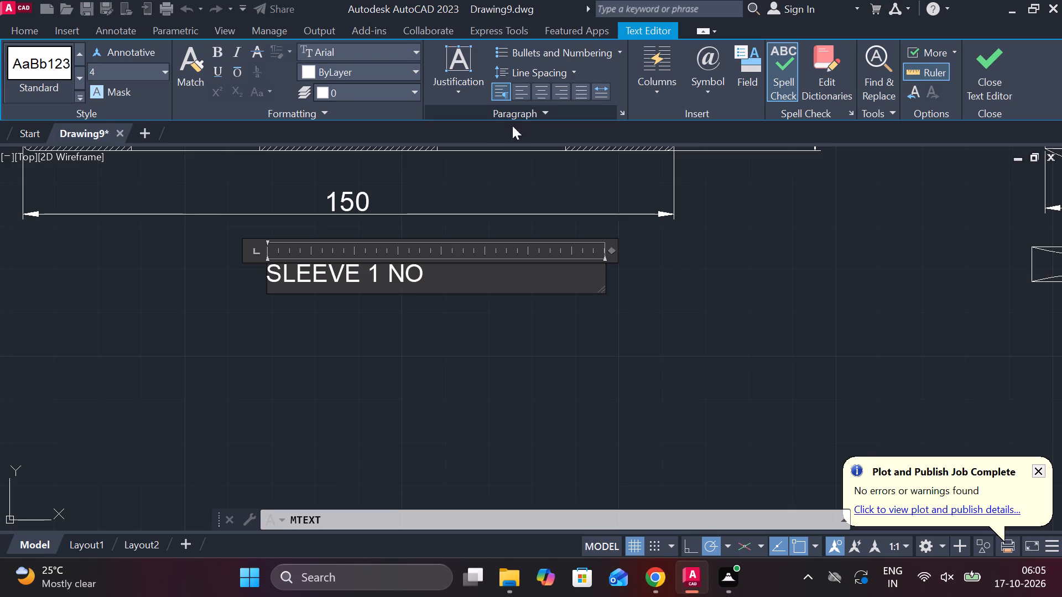
Centre the sleeve label's text within its frame and finish the text.
left_click(534, 82)
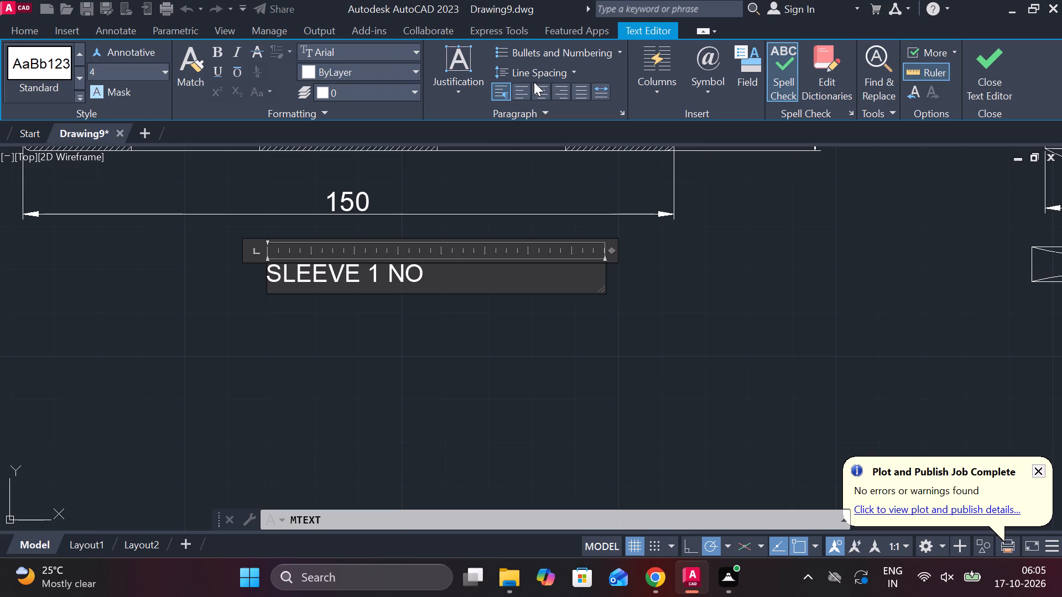
left_click(537, 89)
left_click(984, 60)
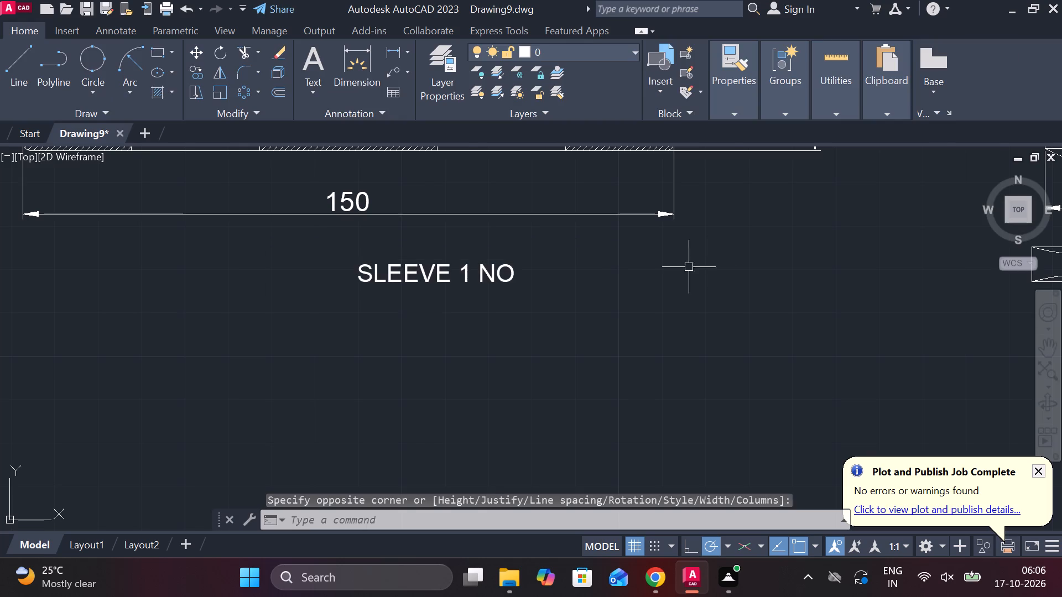
Shift the "SLEEVE 1 NO" label horizontally by about 23 units towards the middle of the 150 dimension.
scroll(686, 267, "down", 2)
scroll(622, 292, "up", 1)
middle_click_drag(626, 292, 693, 359)
scroll(688, 359, "down", 1)
scroll(685, 362, "up", 1)
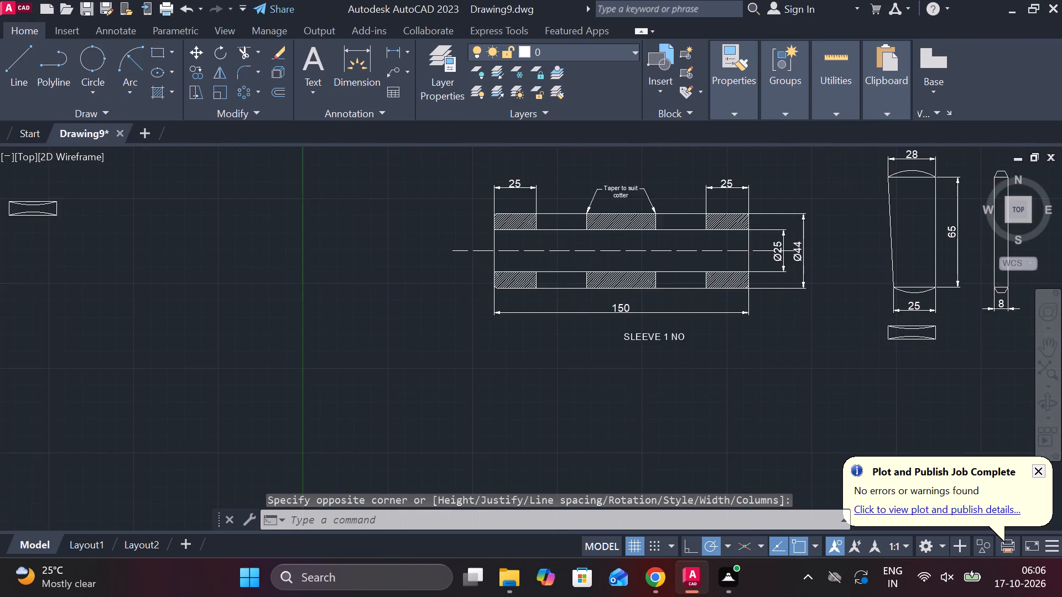
left_click(663, 324)
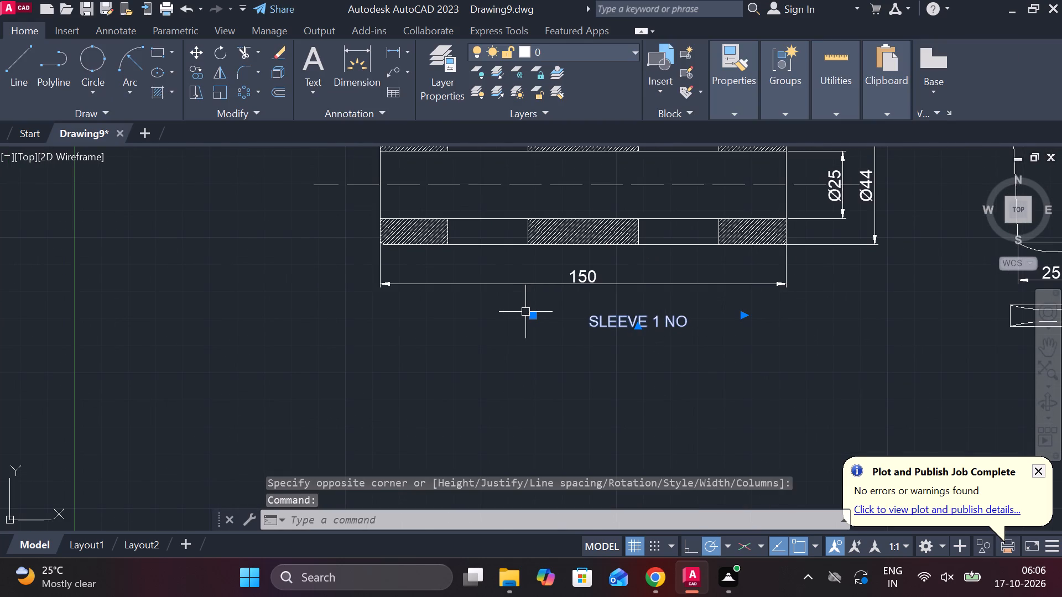
left_click(532, 317)
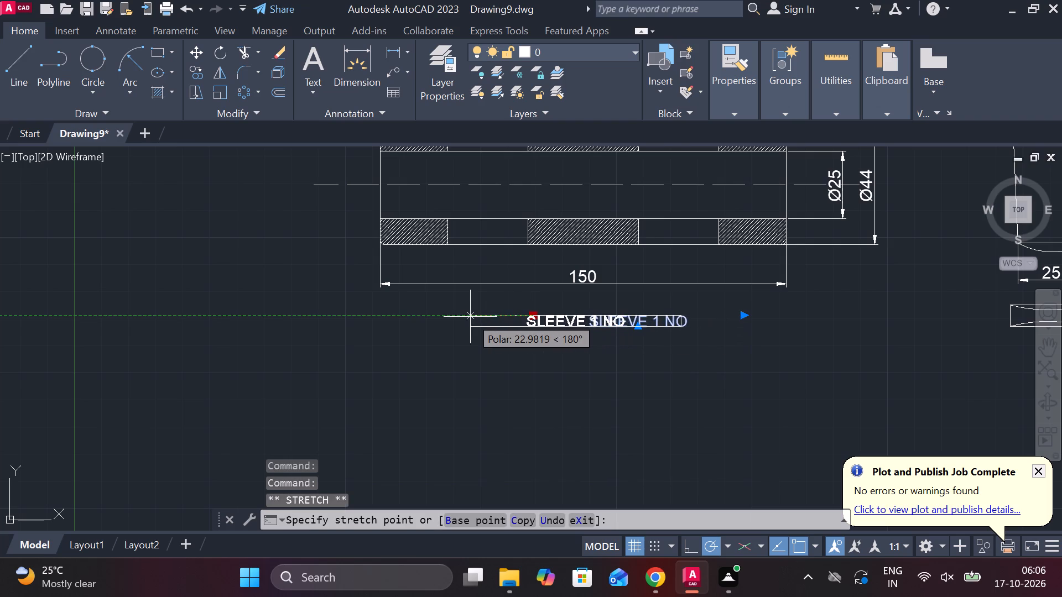
left_click(470, 317)
scroll(645, 332, "down", 3)
scroll(745, 349, "up", 2)
key("Escape")
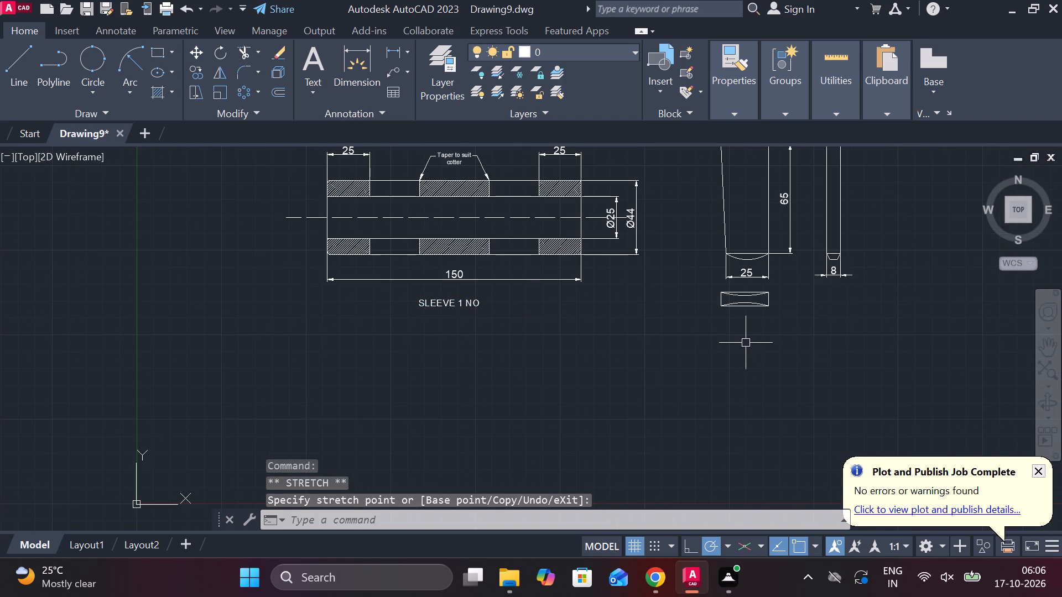
Reopen the sleeve label, set its whole text to height 4.5, and finish editing.
middle_click_drag(616, 341, 677, 405)
scroll(534, 370, "up", 2)
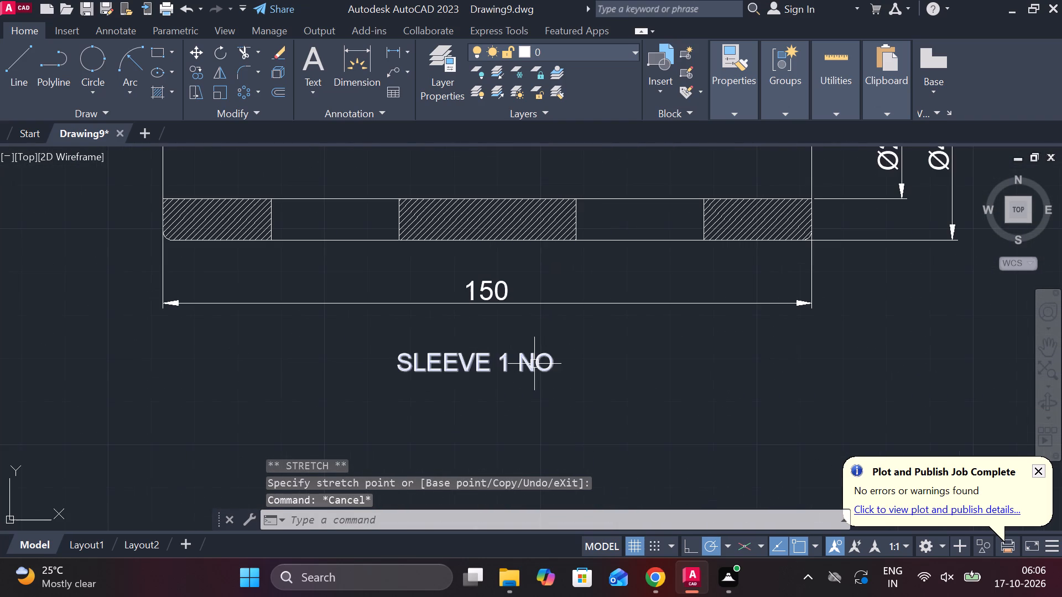
double_click(462, 363)
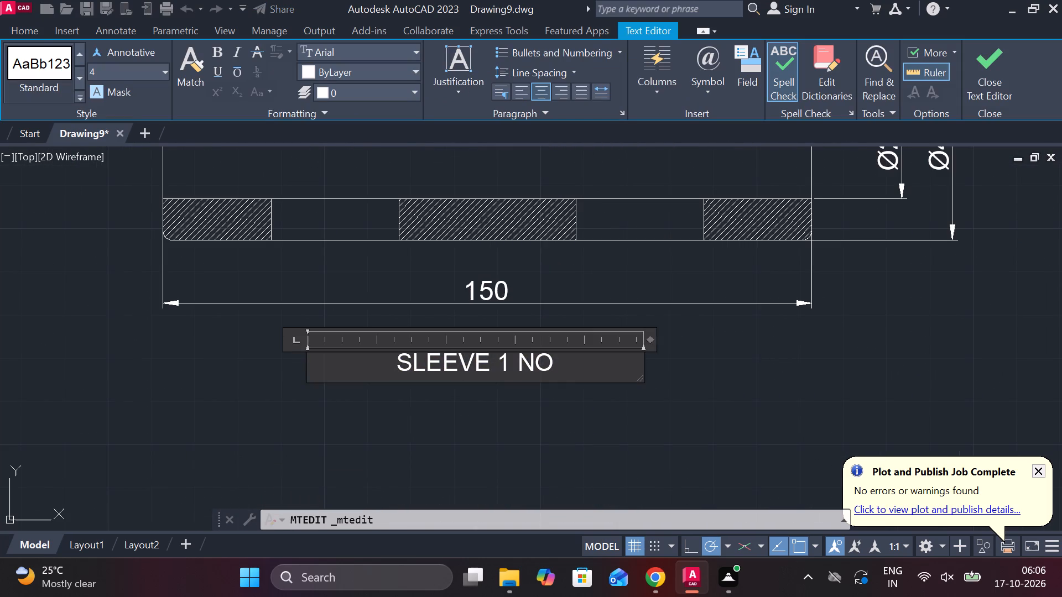
left_click_drag(565, 359, 402, 363)
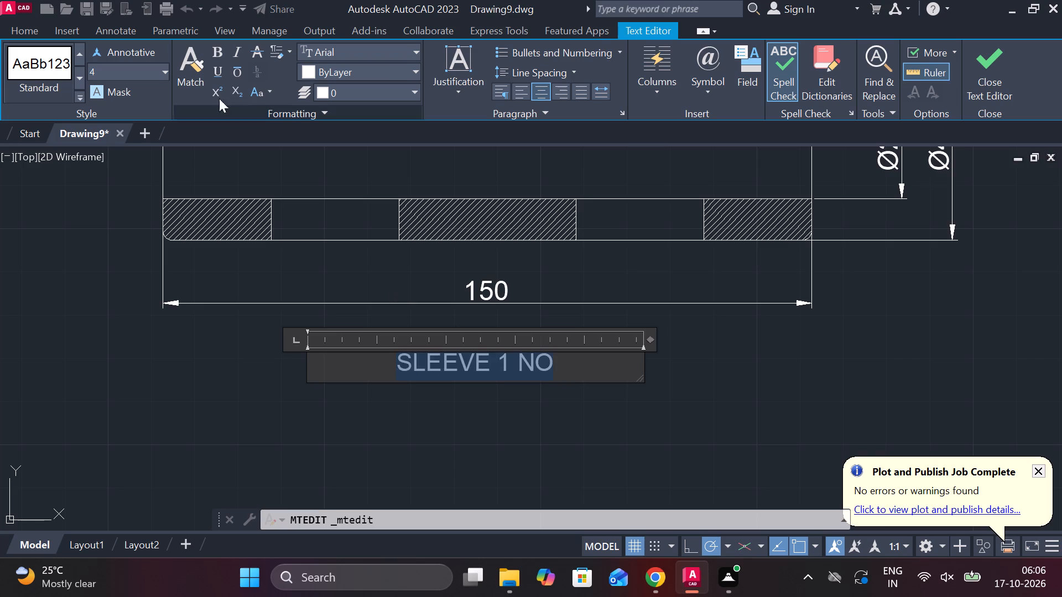
left_click(160, 65)
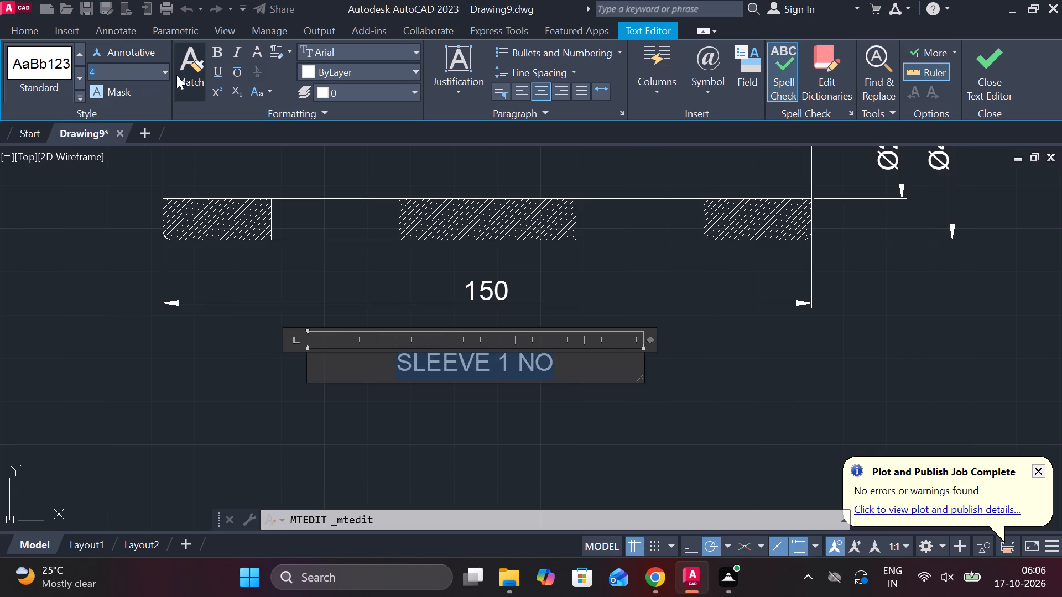
left_click(170, 73)
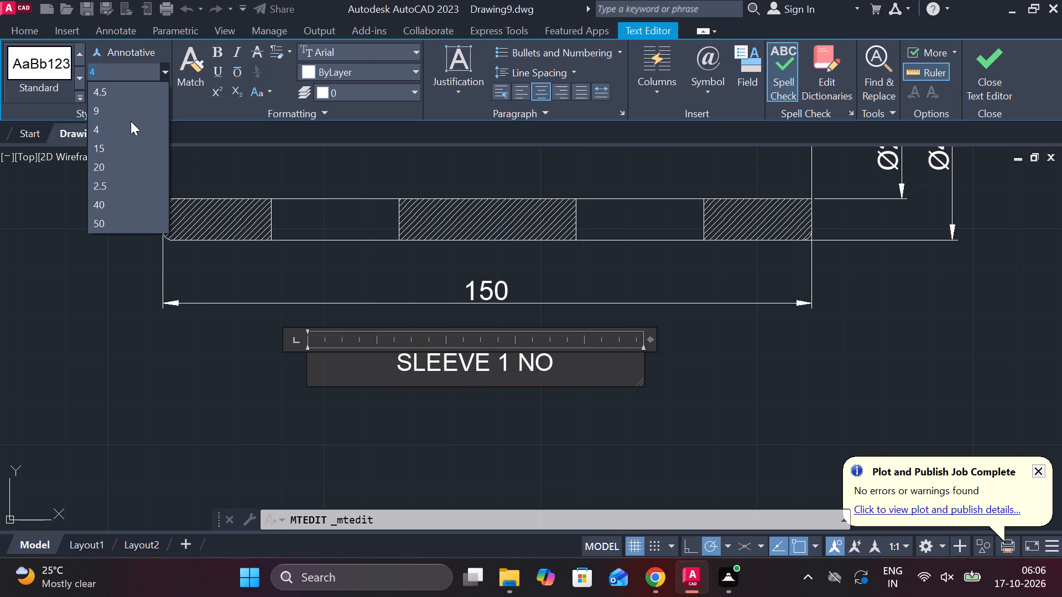
left_click(112, 89)
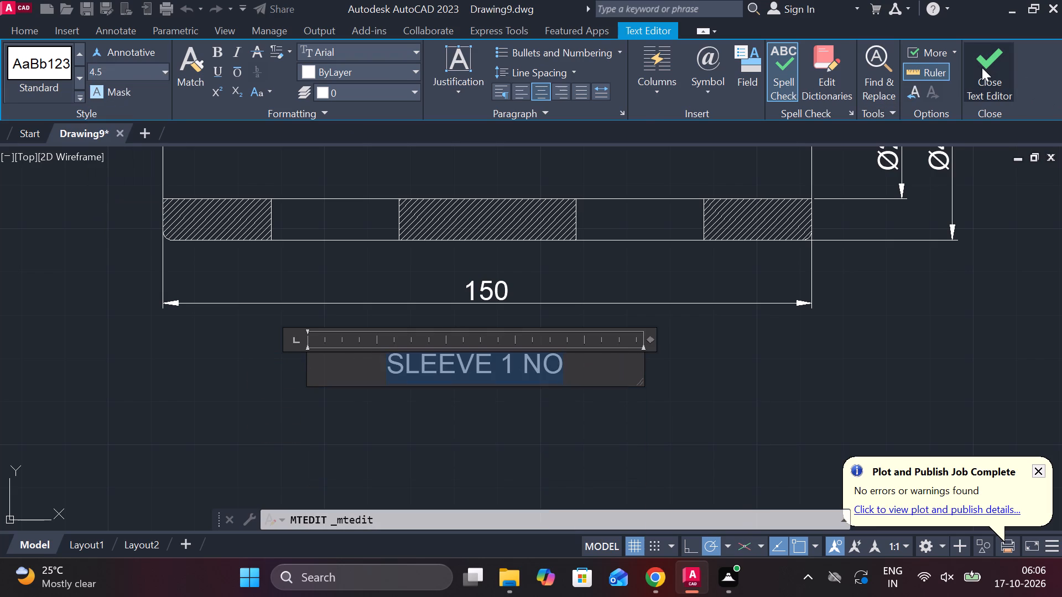
left_click(982, 67)
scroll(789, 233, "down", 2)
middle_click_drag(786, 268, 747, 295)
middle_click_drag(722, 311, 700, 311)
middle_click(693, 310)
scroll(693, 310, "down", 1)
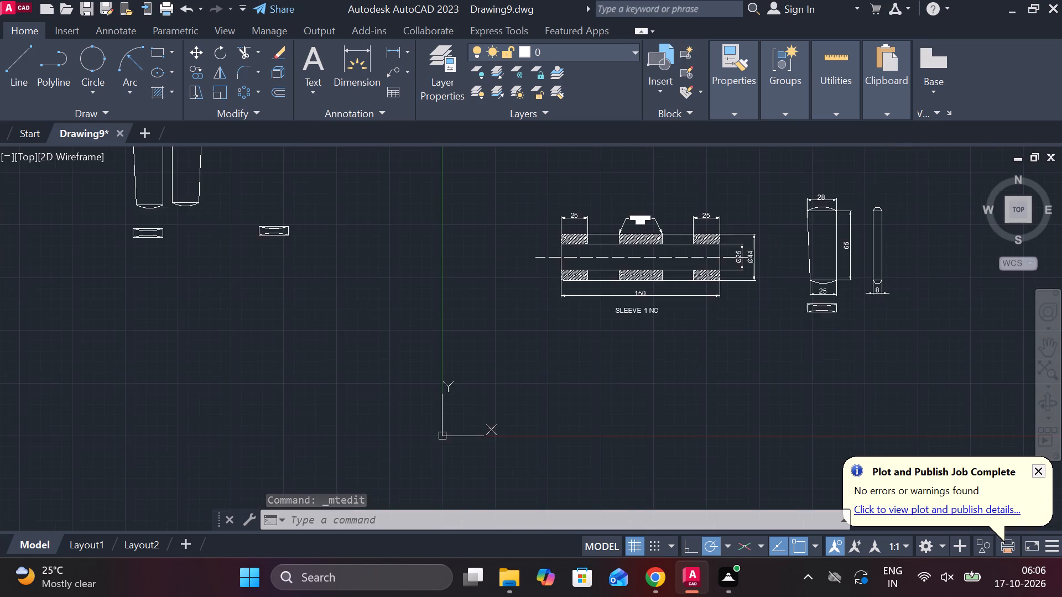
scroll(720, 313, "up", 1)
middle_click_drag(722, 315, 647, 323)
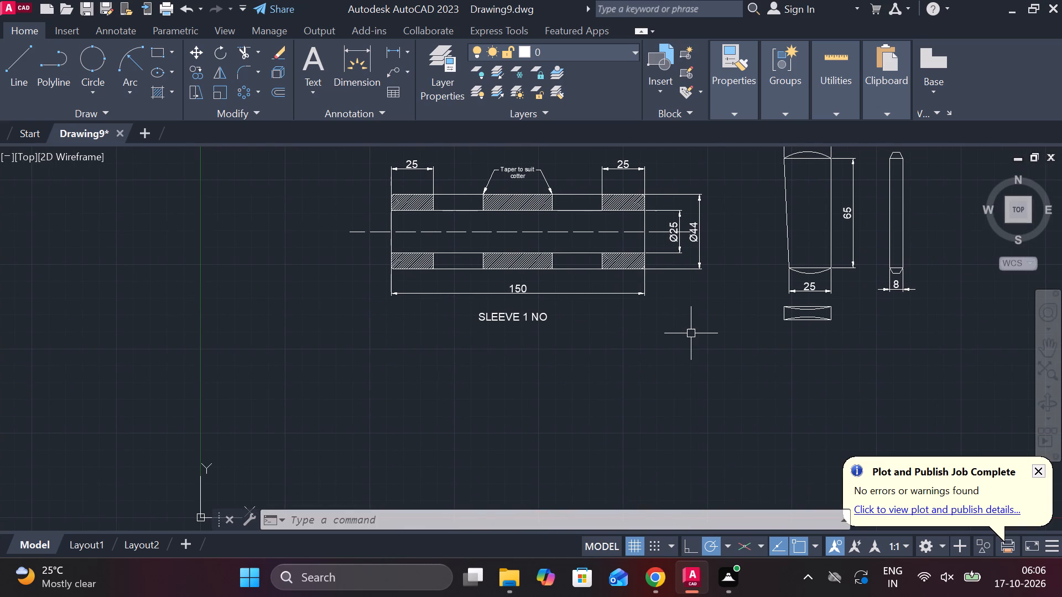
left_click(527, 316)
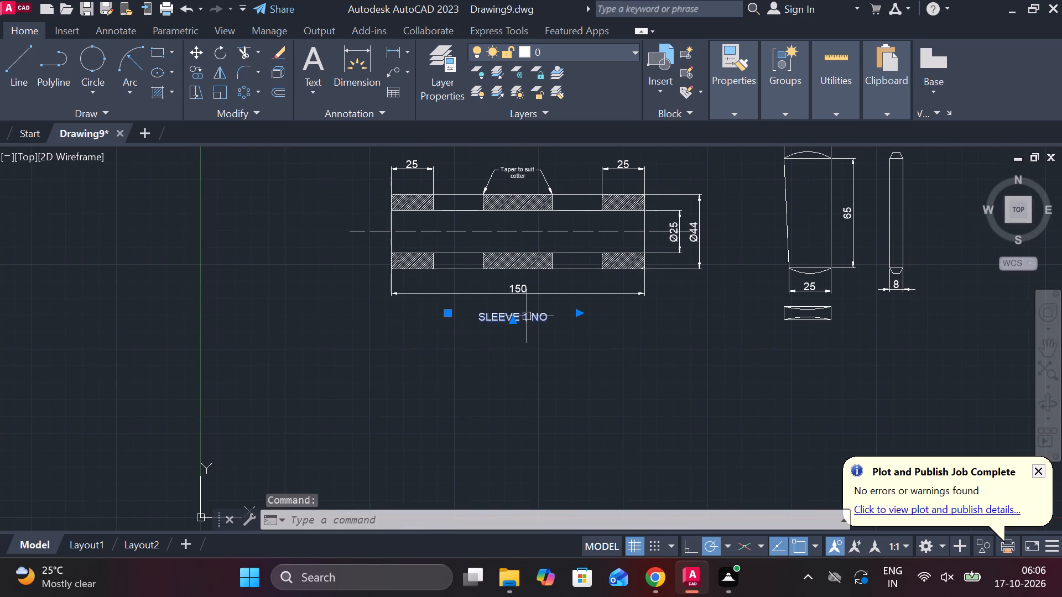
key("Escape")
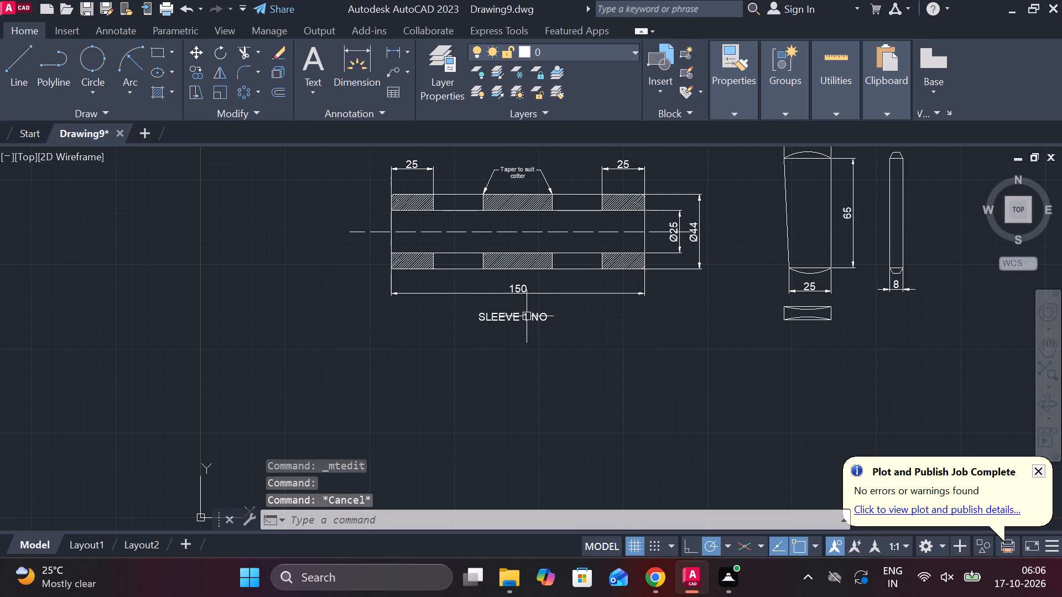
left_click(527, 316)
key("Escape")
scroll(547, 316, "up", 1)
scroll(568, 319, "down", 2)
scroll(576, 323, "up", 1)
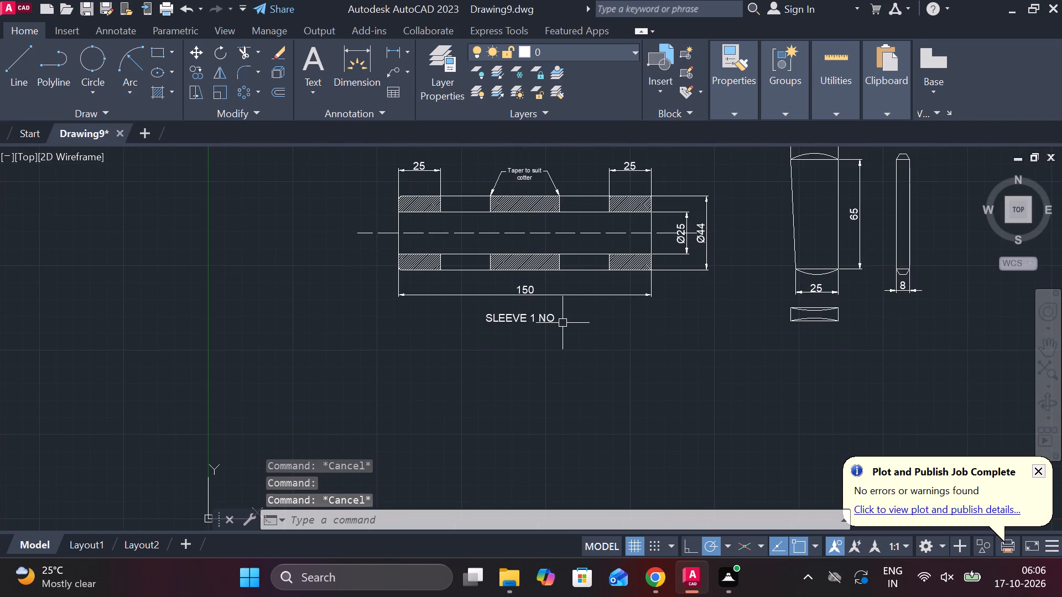
Copy the "SLEEVE 1 NO" label and paste it below the cotter's end view.
left_click(544, 319)
key("ctrl+c")
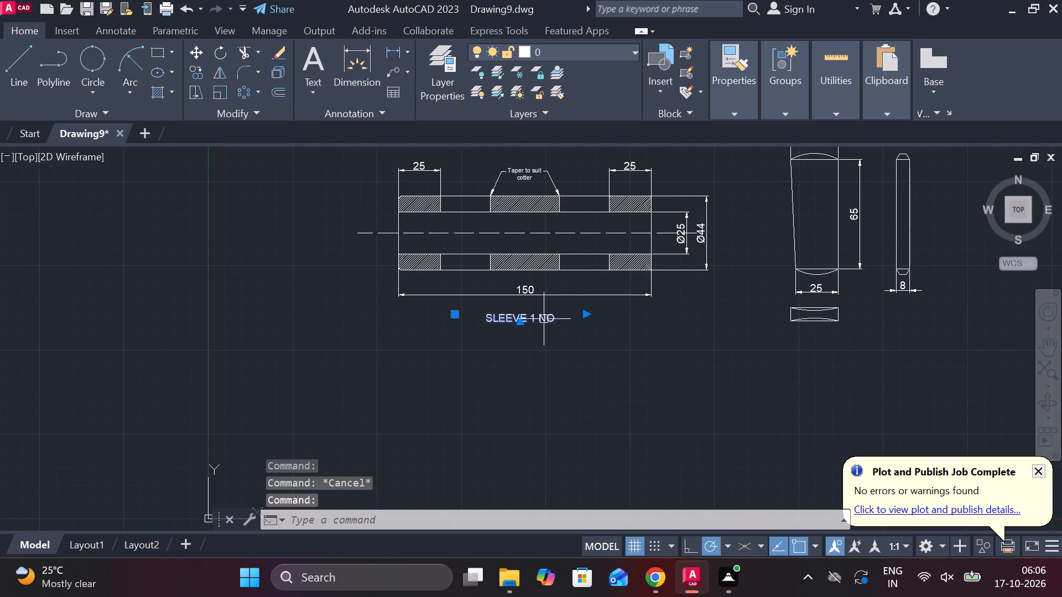
key("ctrl+v")
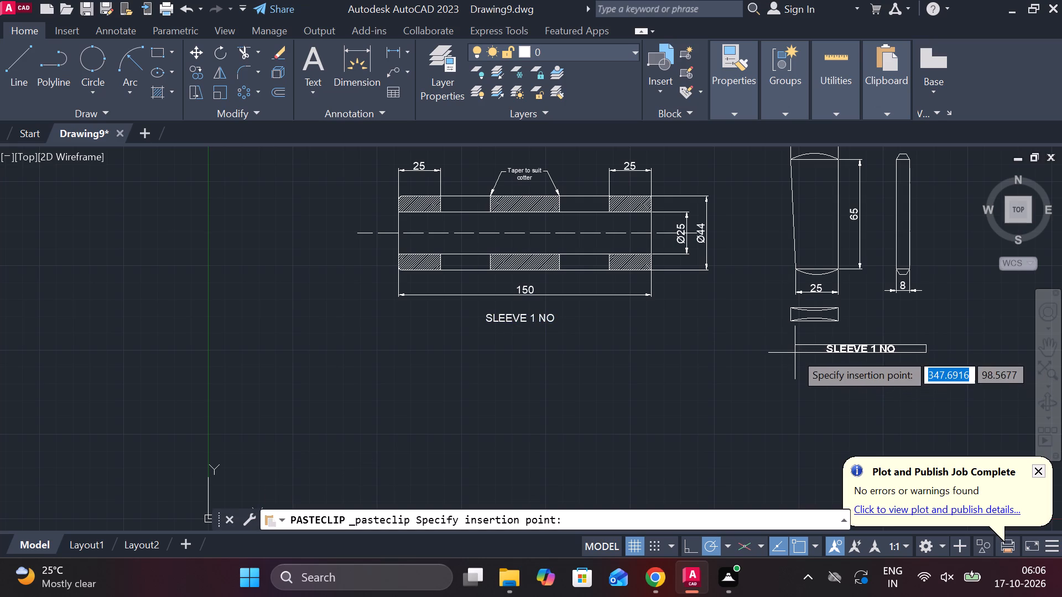
middle_click_drag(795, 353, 602, 386)
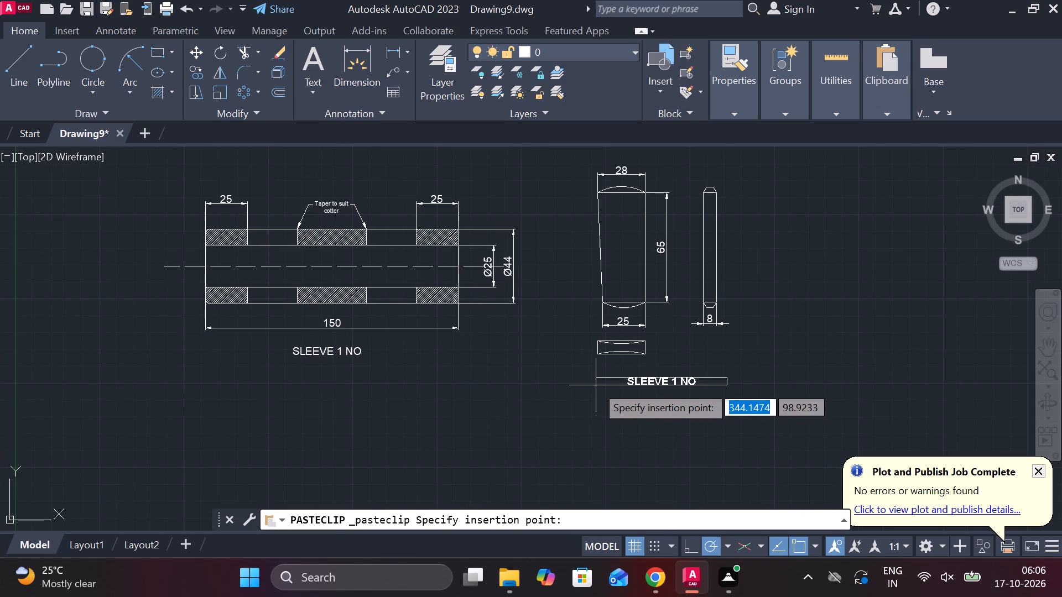
left_click(591, 381)
Replace the text of the pasted label below the cotter's end view with "COTTER 2 NO" and finish editing.
scroll(615, 383, "up", 2)
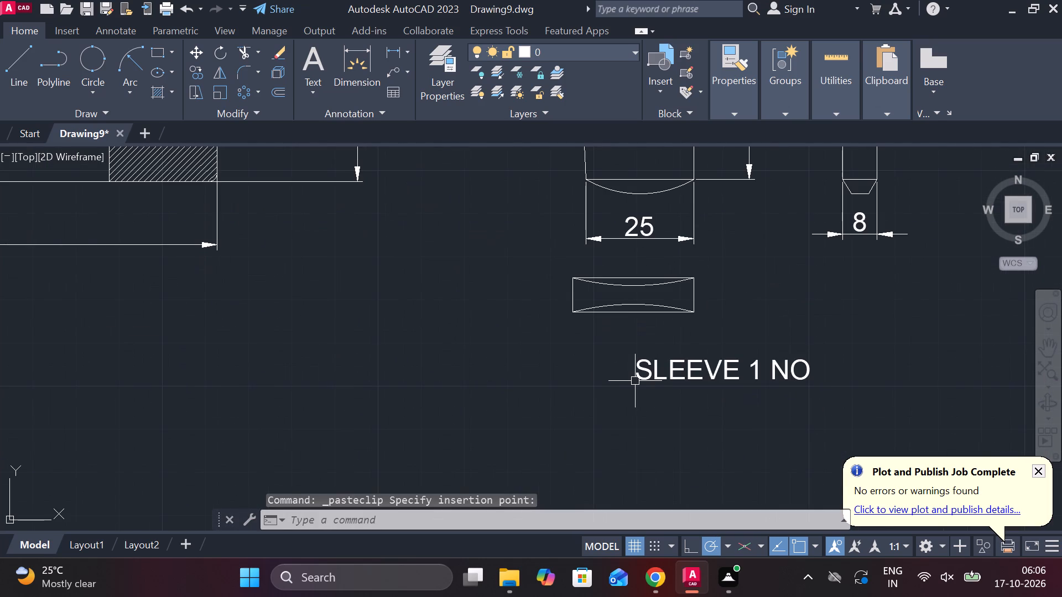
left_click(636, 381)
double_click(668, 371)
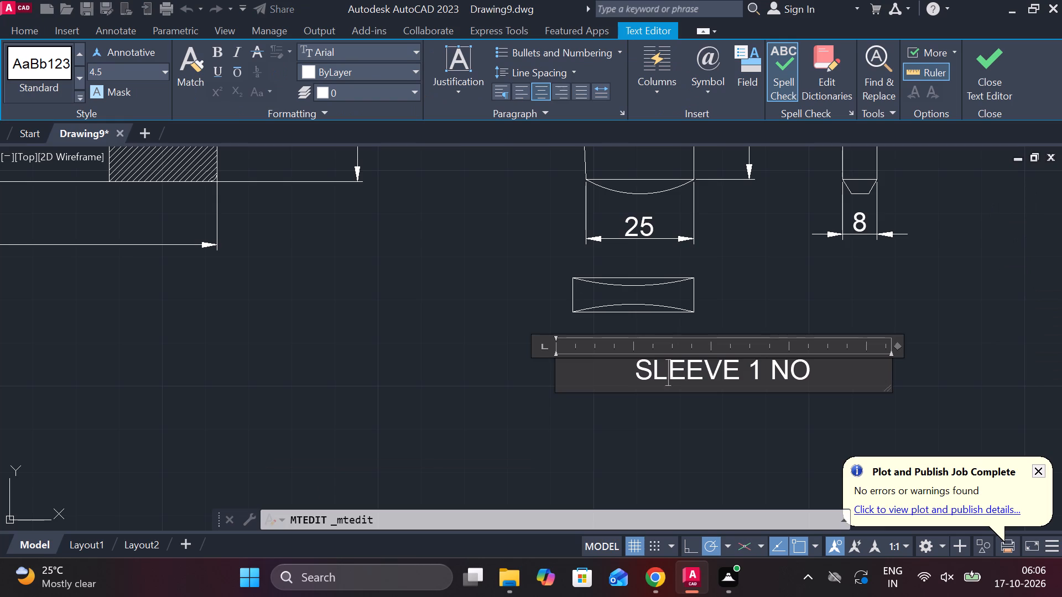
left_click_drag(748, 372, 676, 375)
left_click_drag(827, 369, 643, 376)
key("c")
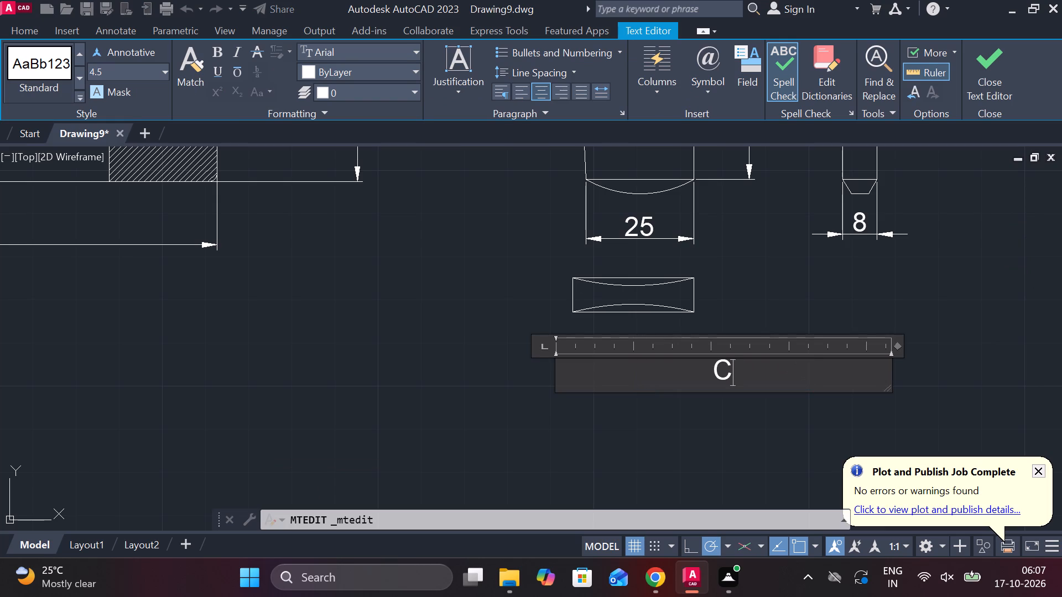
type("OTTER 2 NO")
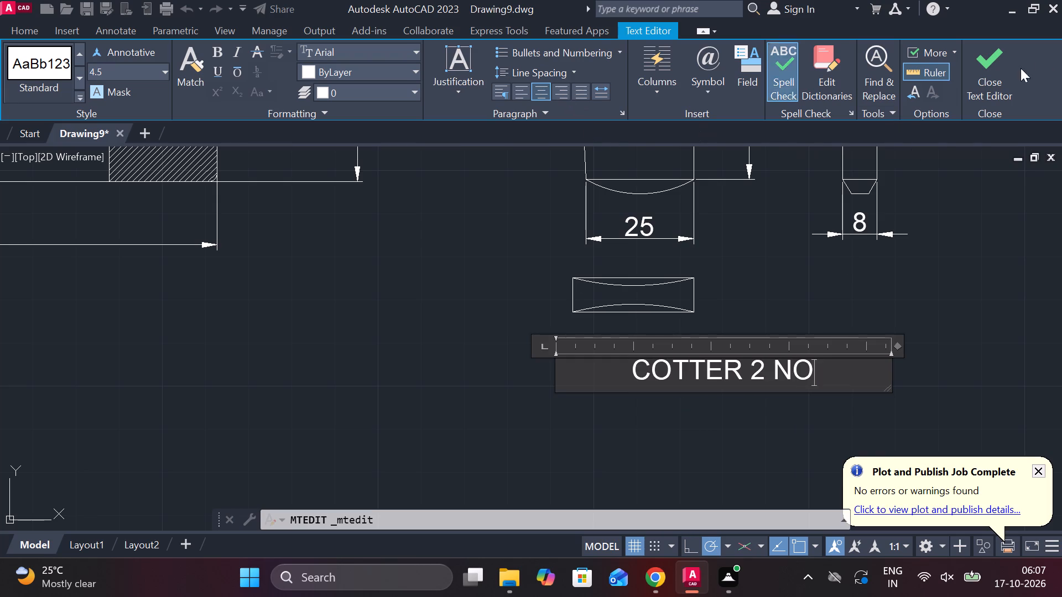
left_click(987, 61)
scroll(728, 363, "down", 2)
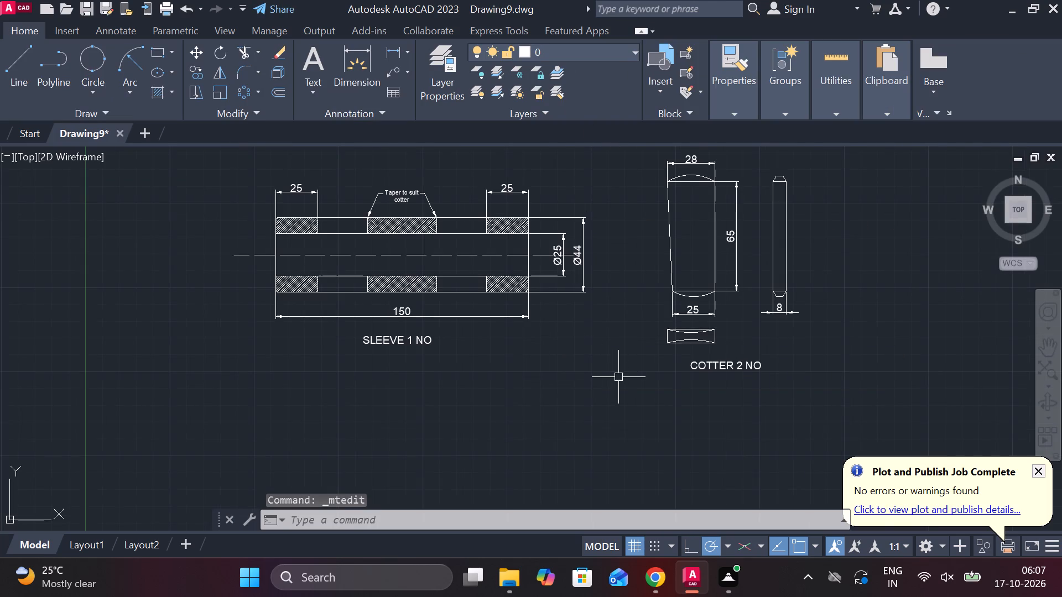
Draw a closed rectangle of lines, 88 long and 25 high, in the free space below the "SLEEVE 1 NO" label.
middle_click_drag(610, 380, 831, 353)
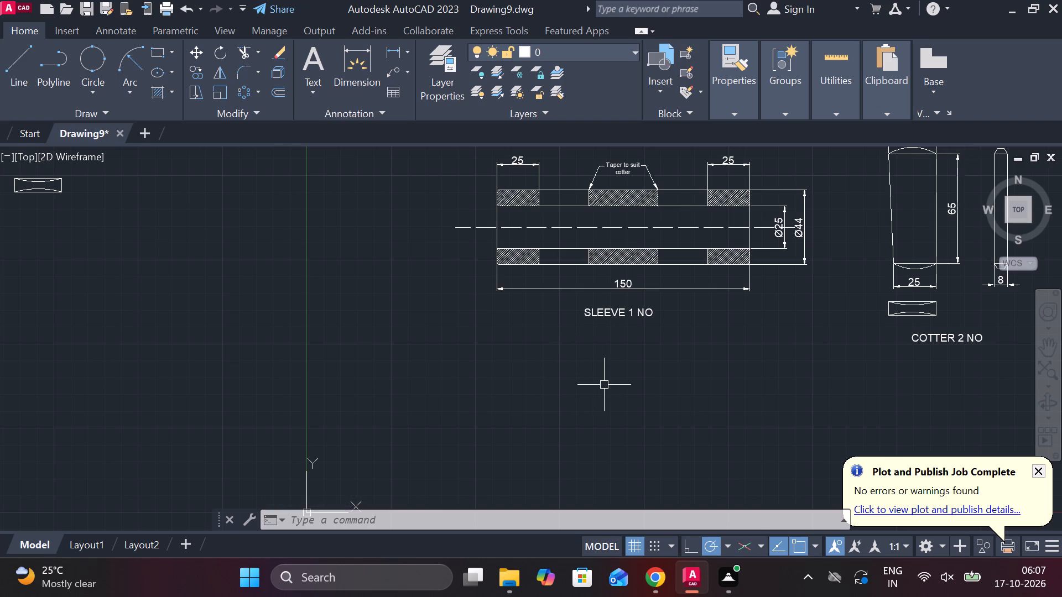
key("l")
key("Return")
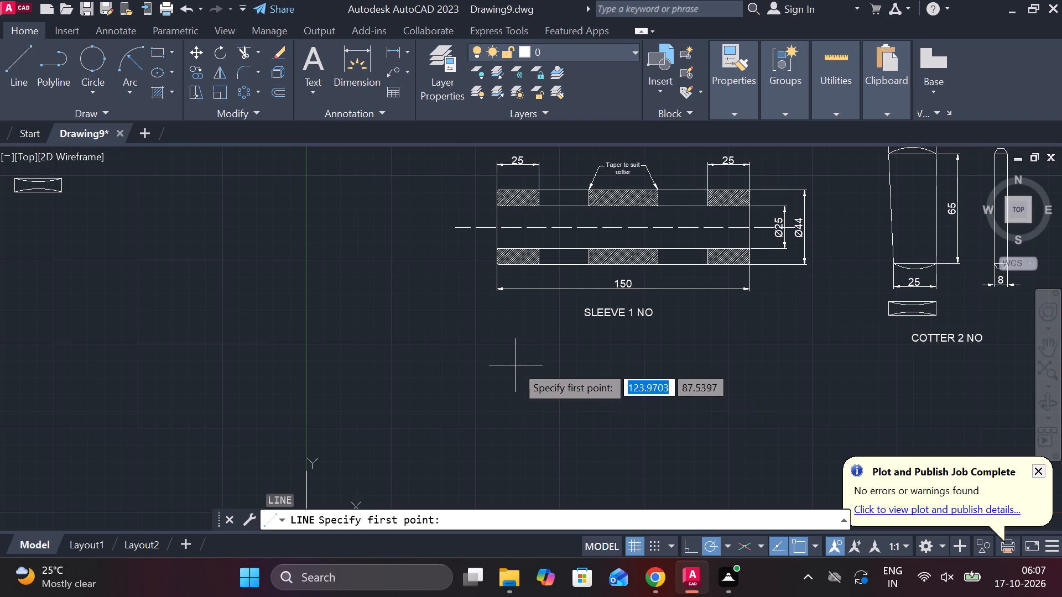
left_click(516, 365)
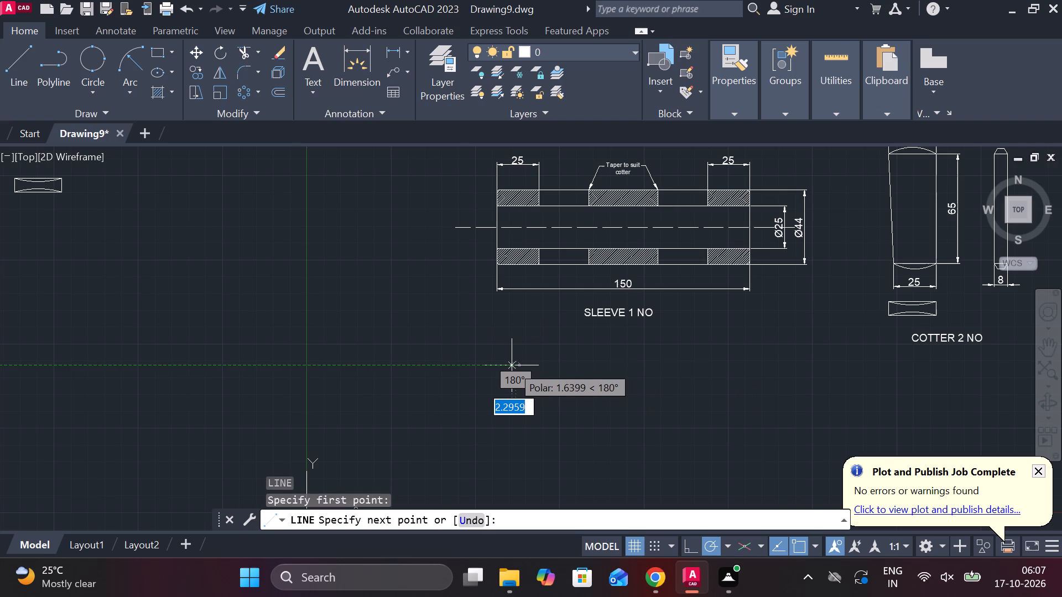
type("88")
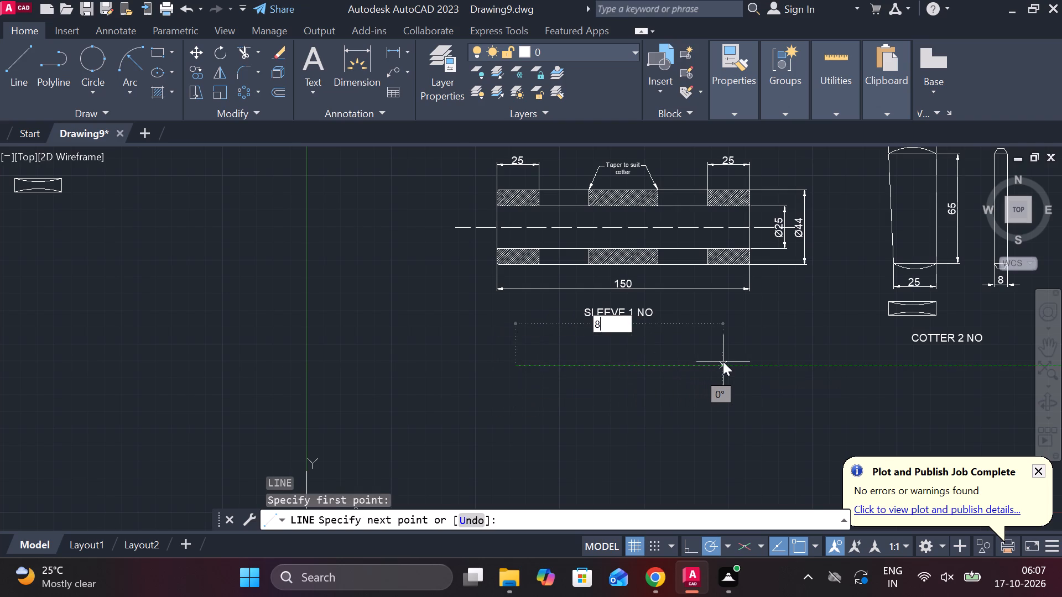
key("Return")
scroll(670, 420, "up", 1)
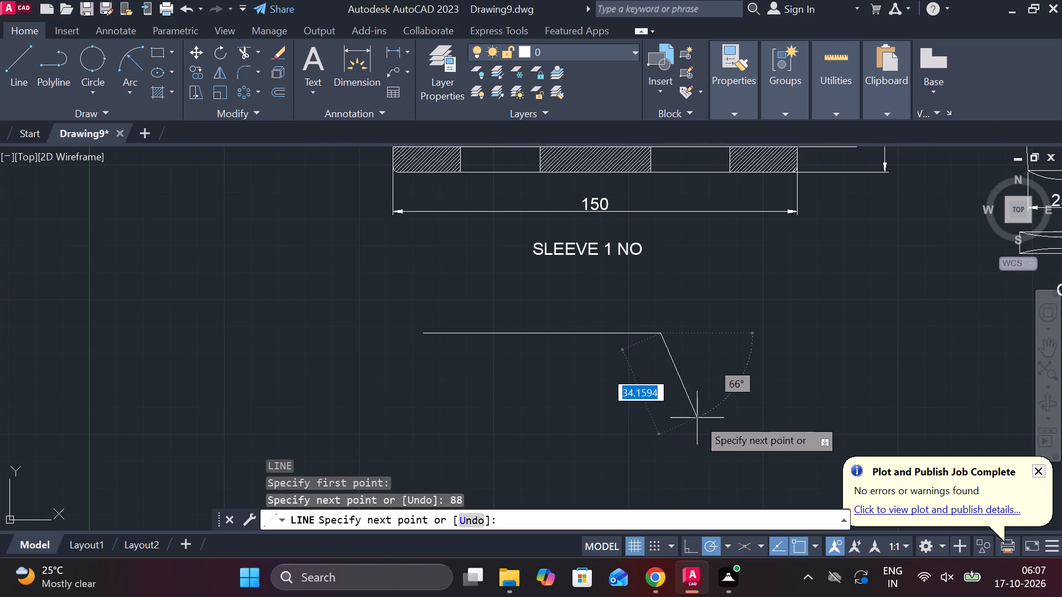
type("25")
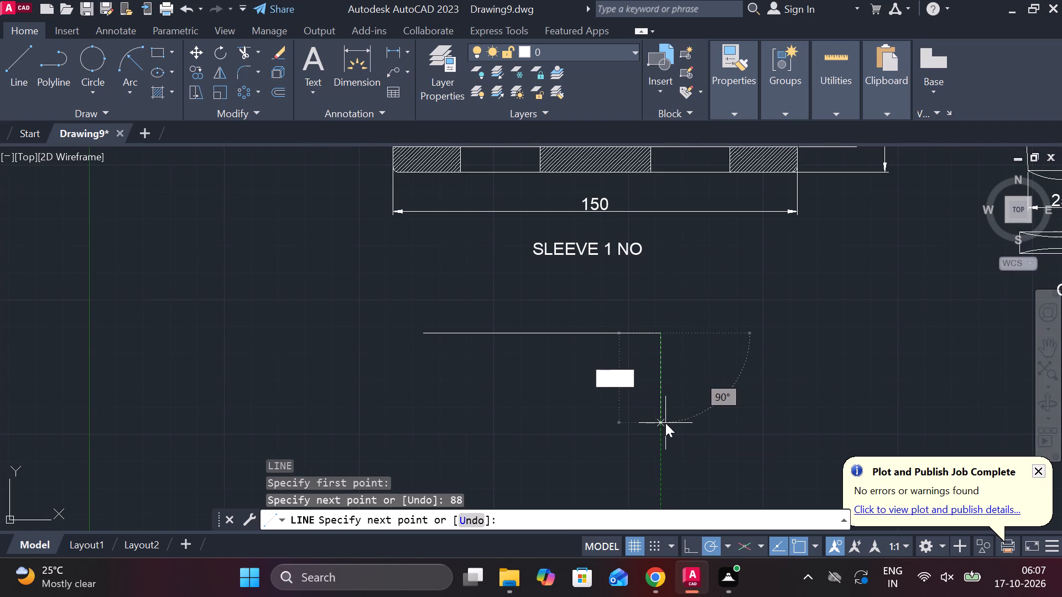
key("space")
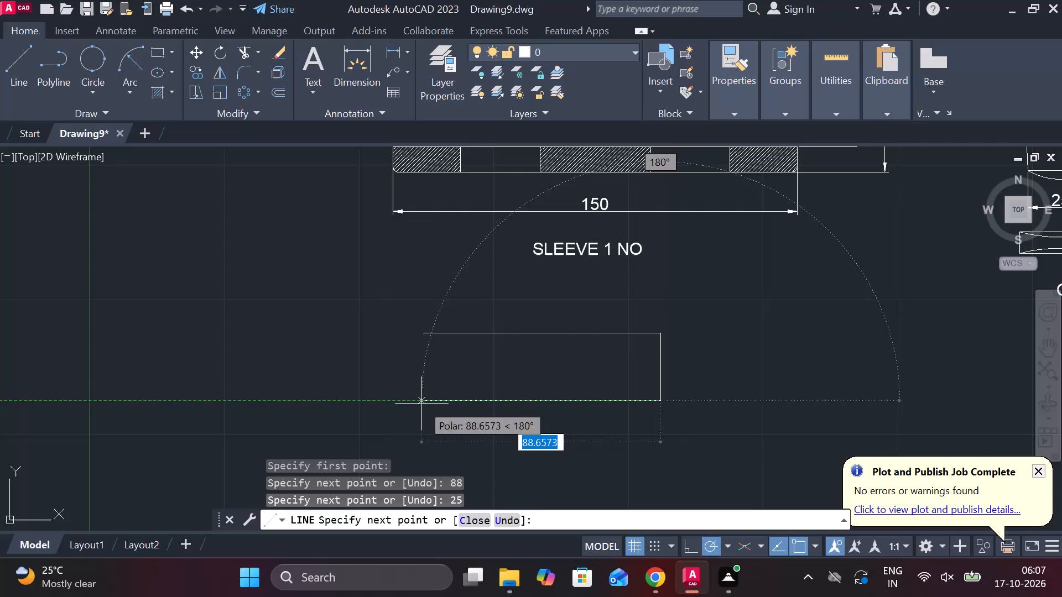
type("88")
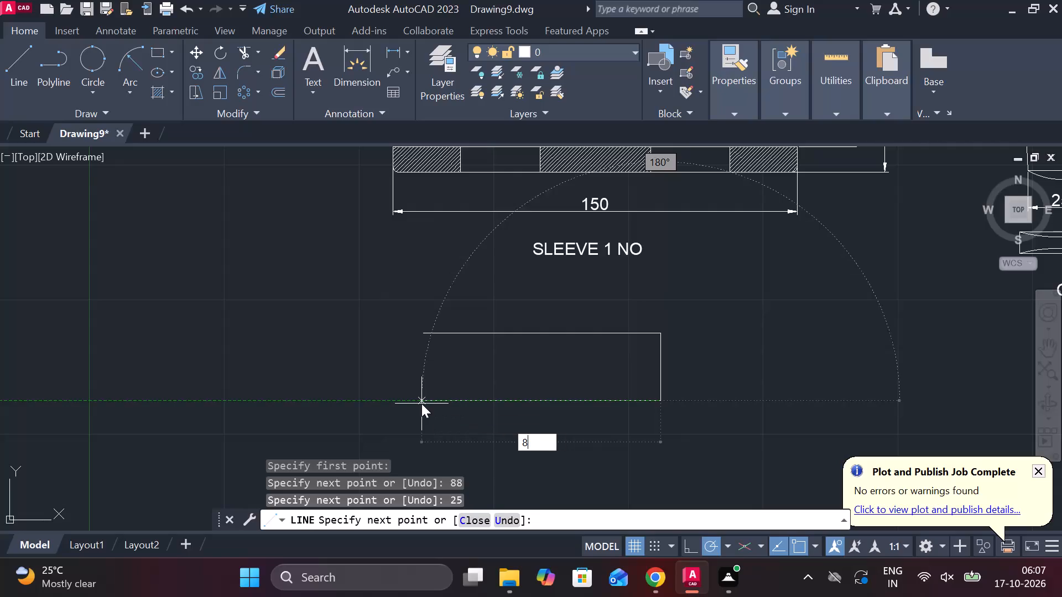
key("space")
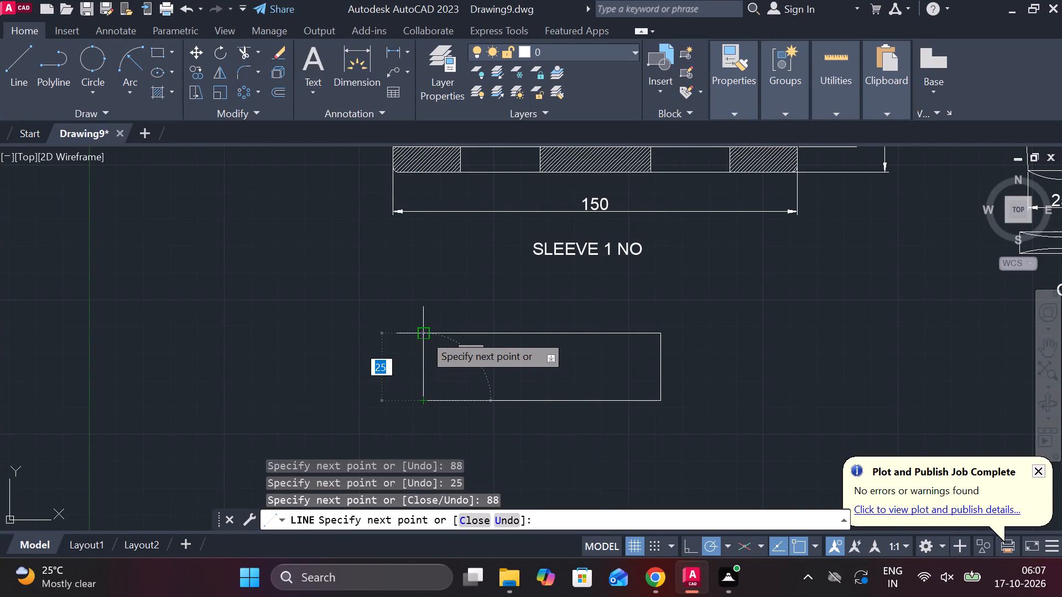
left_click(424, 334)
key("Escape")
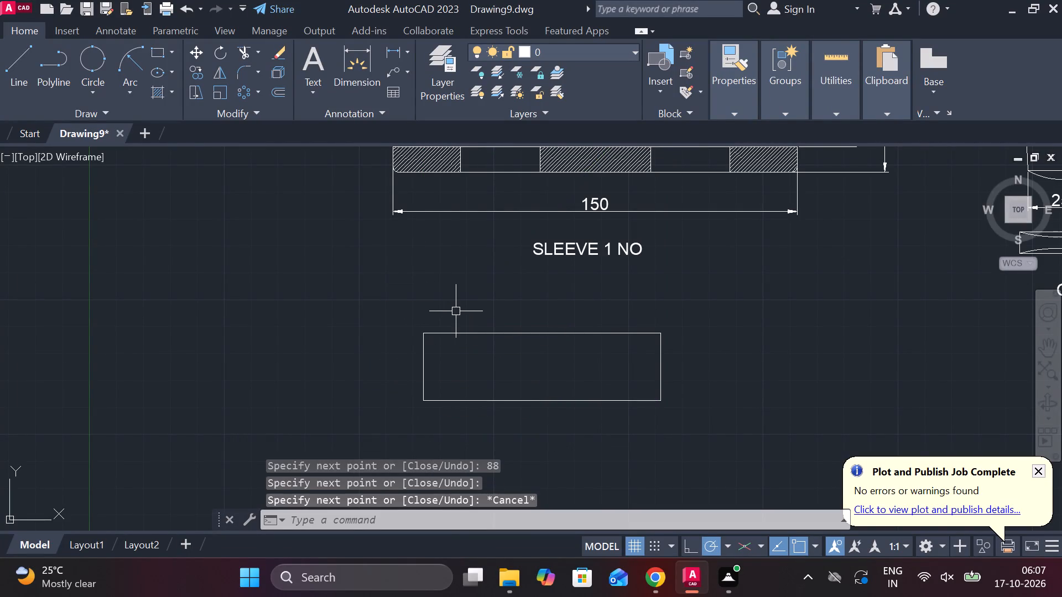
Draw a horizontal line through the middle of the 88 by 25 rectangle, joining the midpoints of its short sides.
key("l")
key("Return")
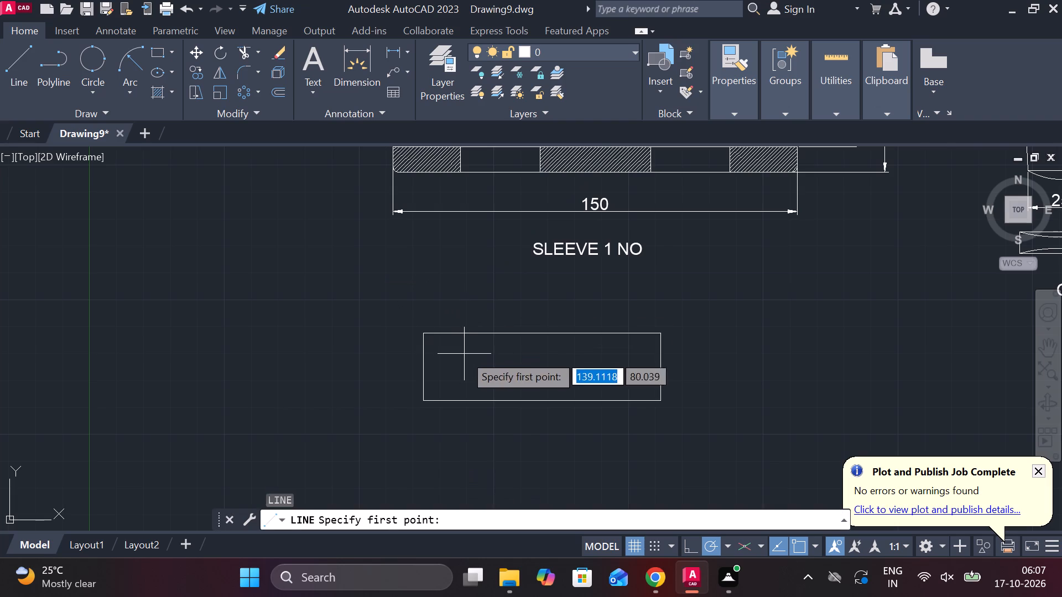
left_click(426, 364)
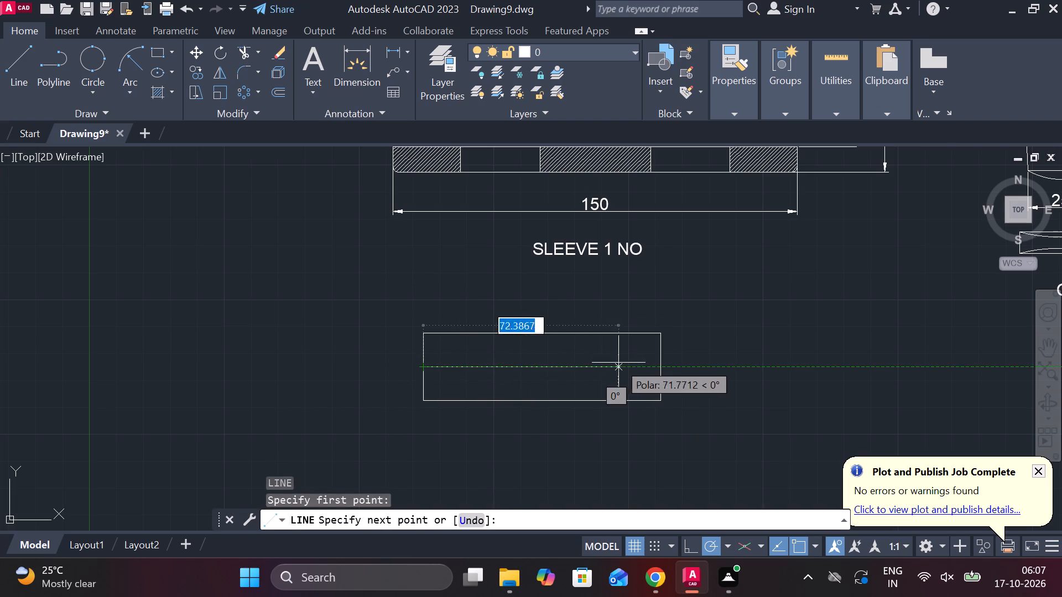
left_click(665, 368)
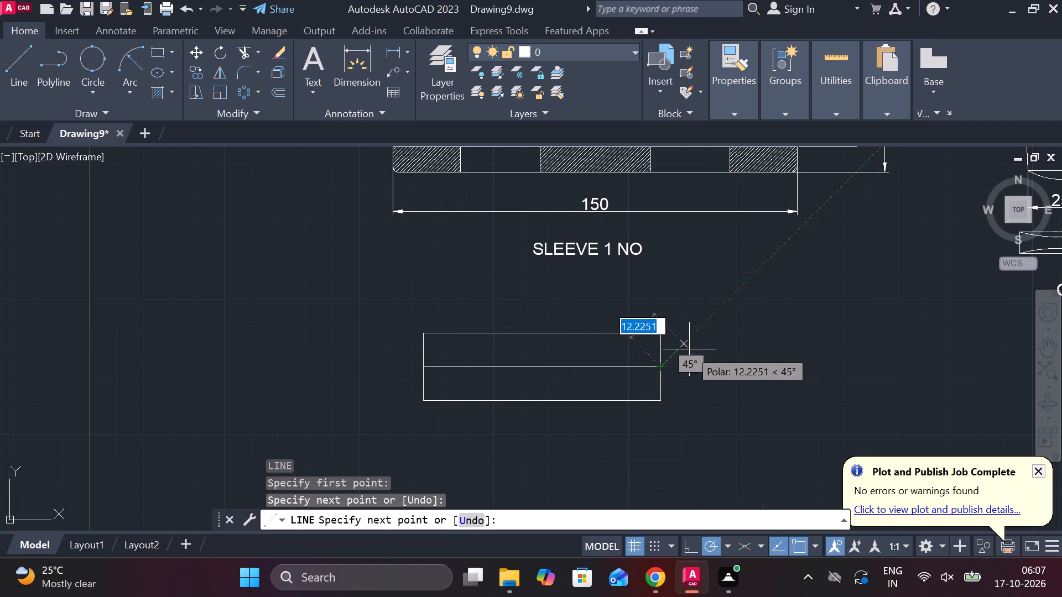
scroll(689, 349, "up", 1)
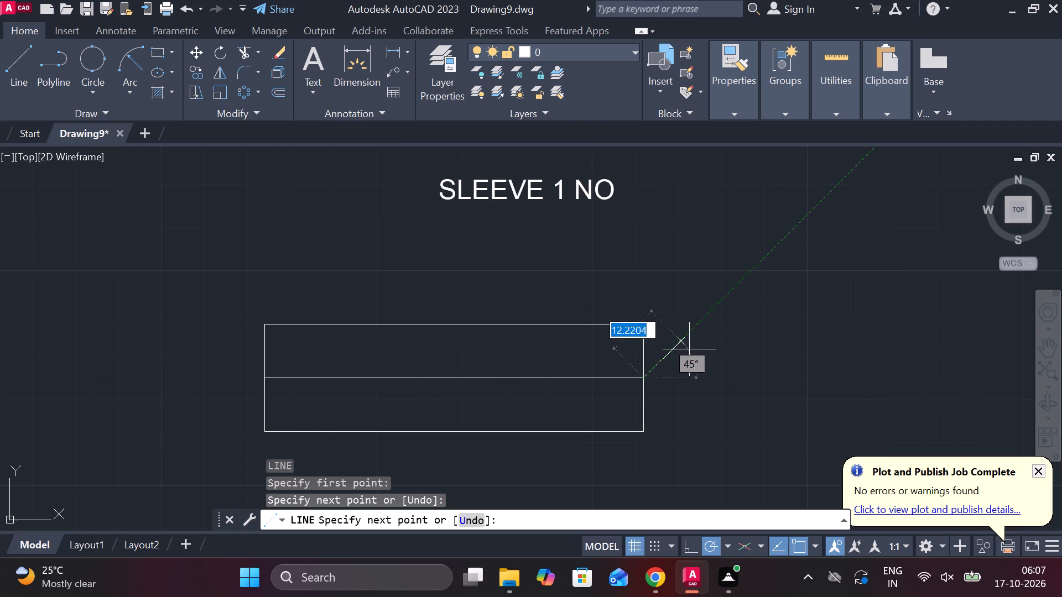
scroll(685, 353, "up", 1)
key("Escape")
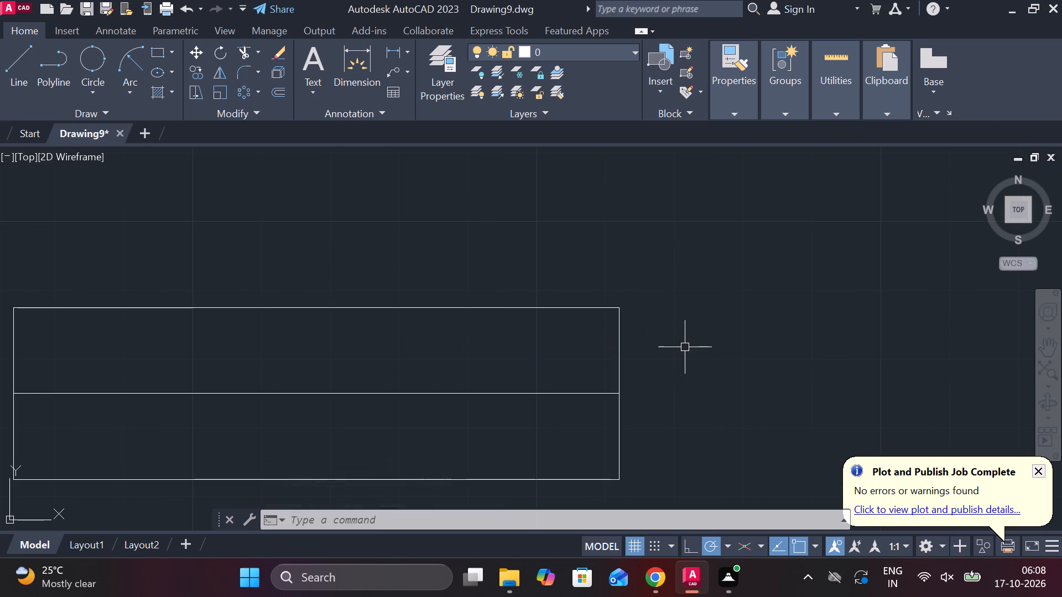
Draw a vertical line across the rectangle's full height, 35 from its left edge.
middle_click_drag(684, 348, 808, 264)
scroll(746, 270, "down", 1)
scroll(568, 282, "up", 1)
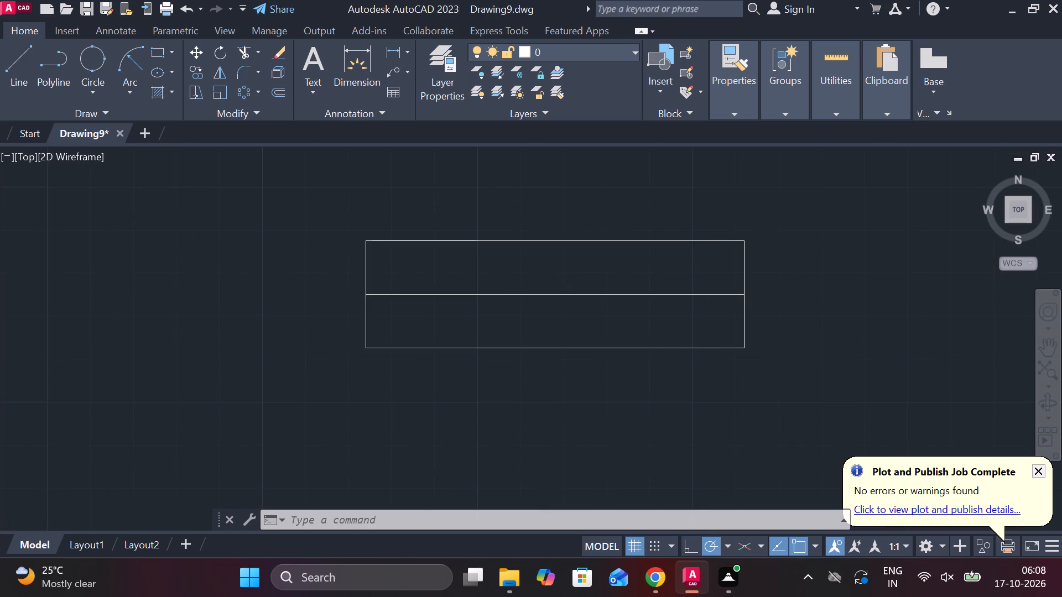
middle_click(530, 281)
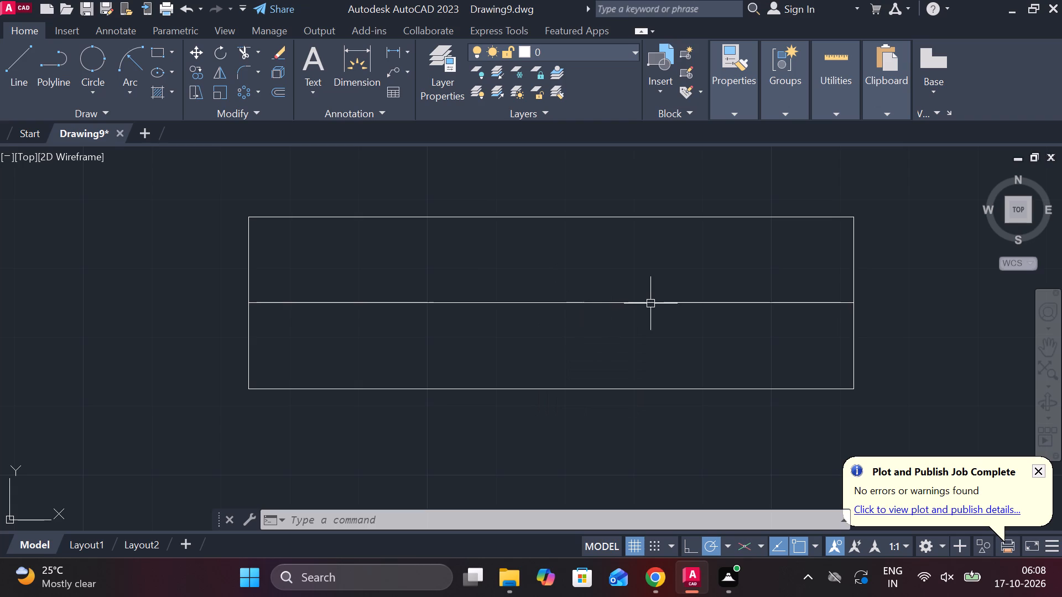
scroll(457, 226, "down", 1)
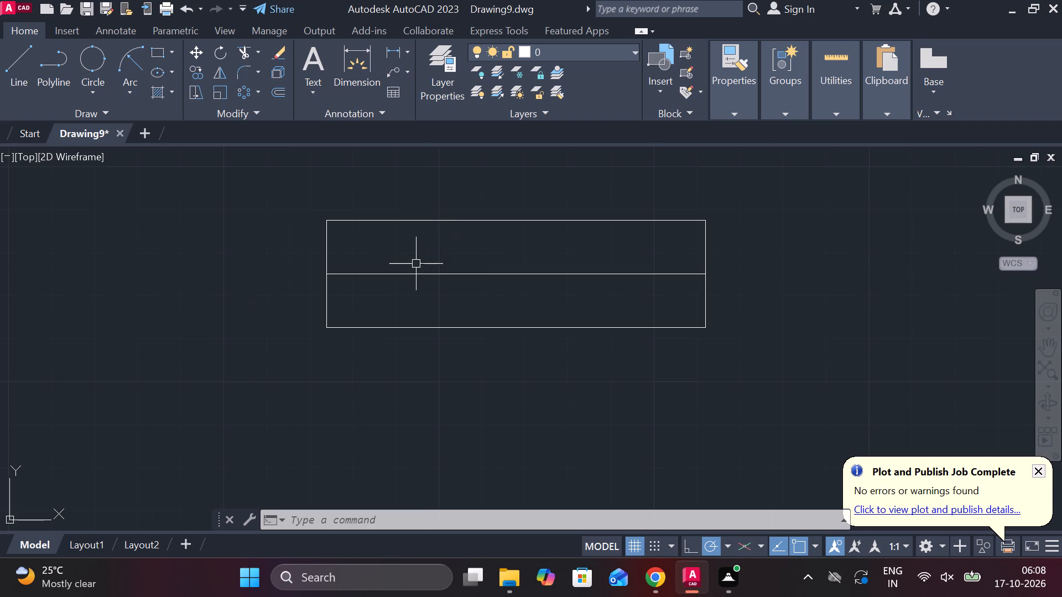
middle_click_drag(415, 280, 433, 281)
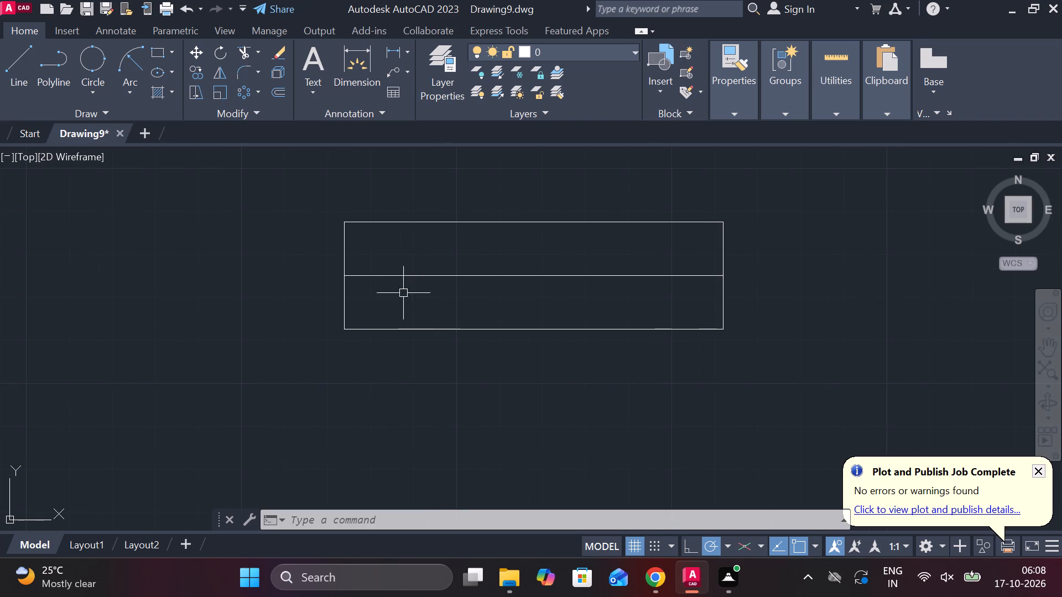
key("l")
key("Return")
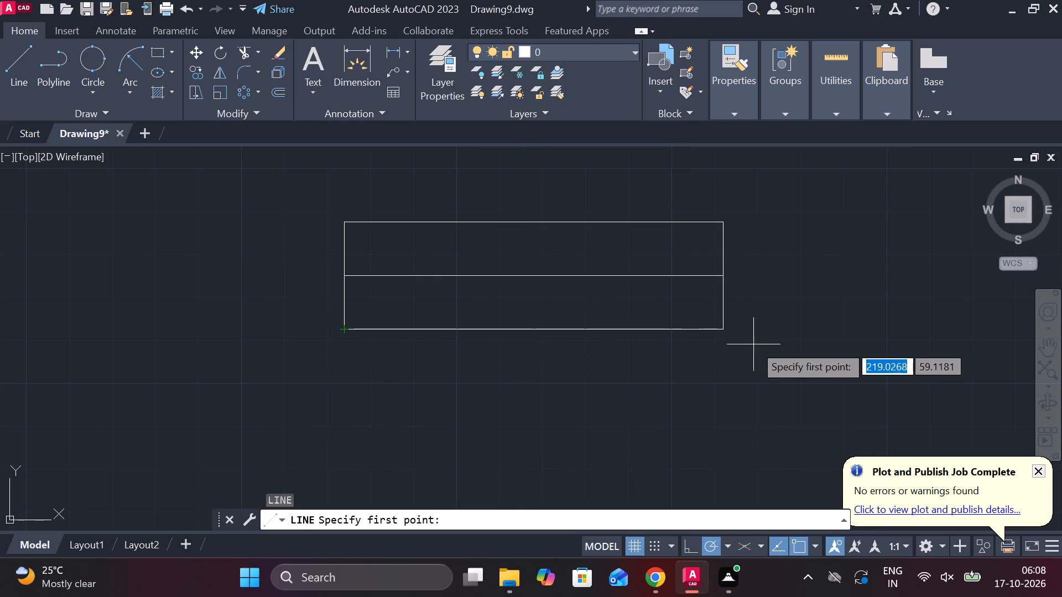
type("35")
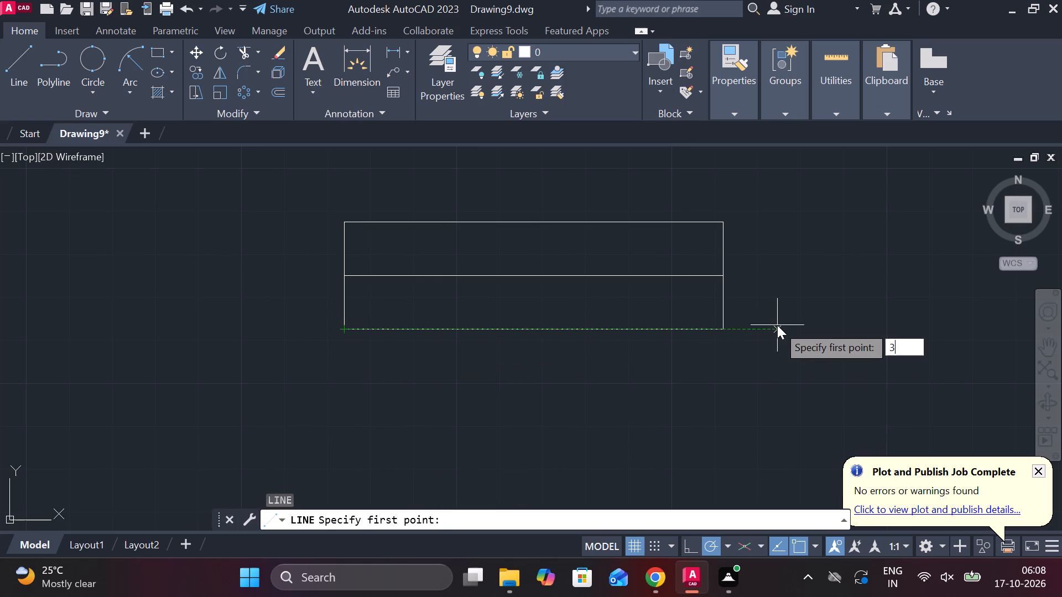
key("space")
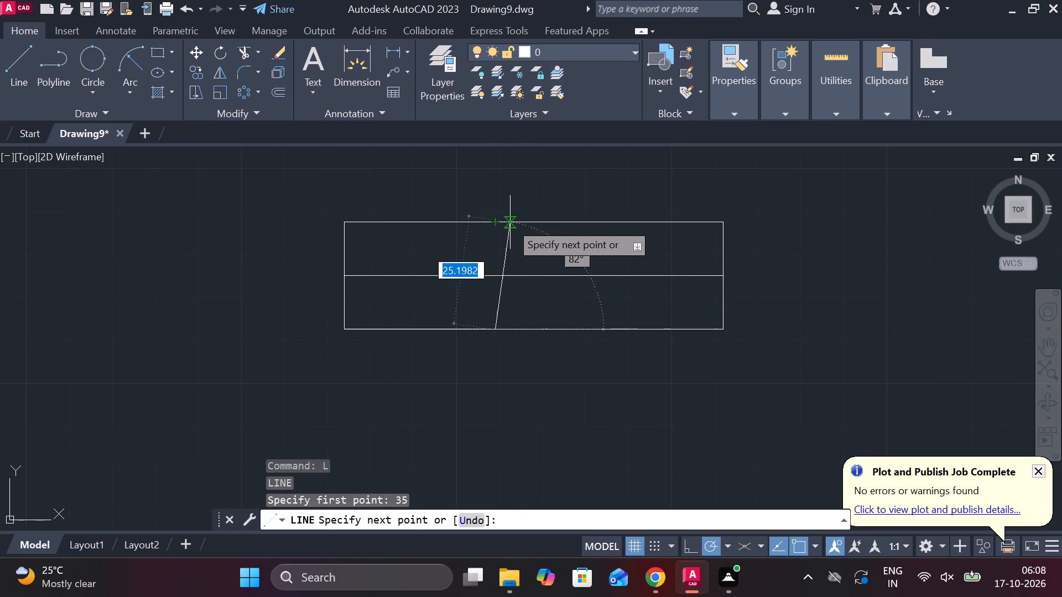
left_click(494, 222)
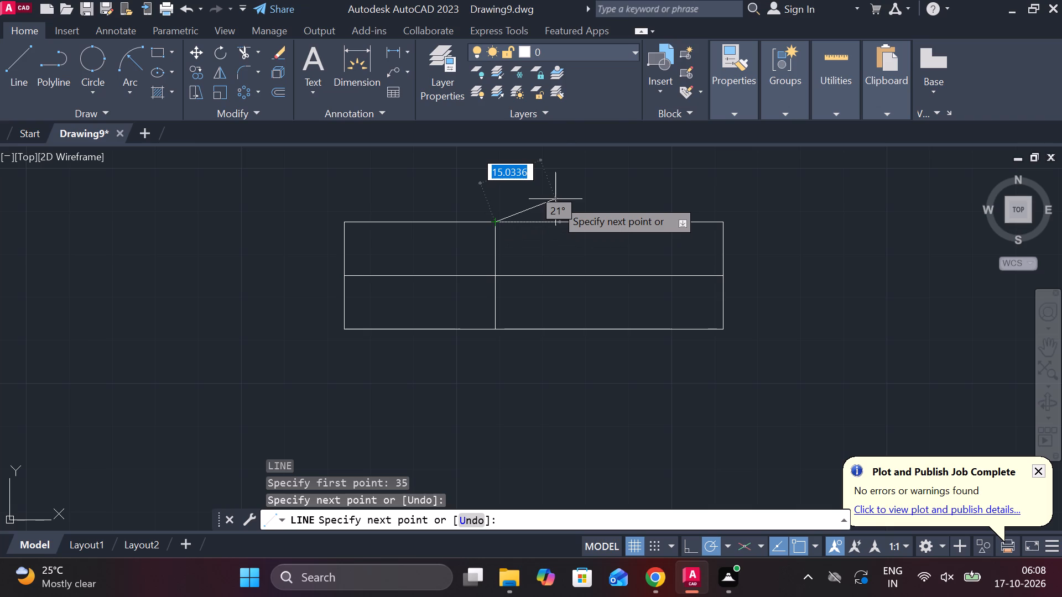
key("Escape")
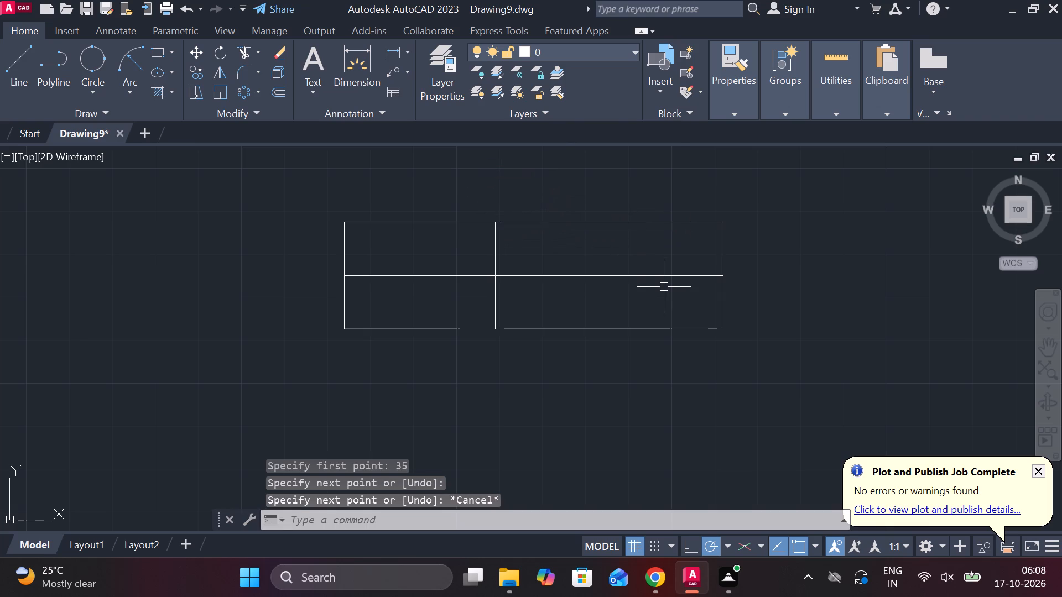
key("space")
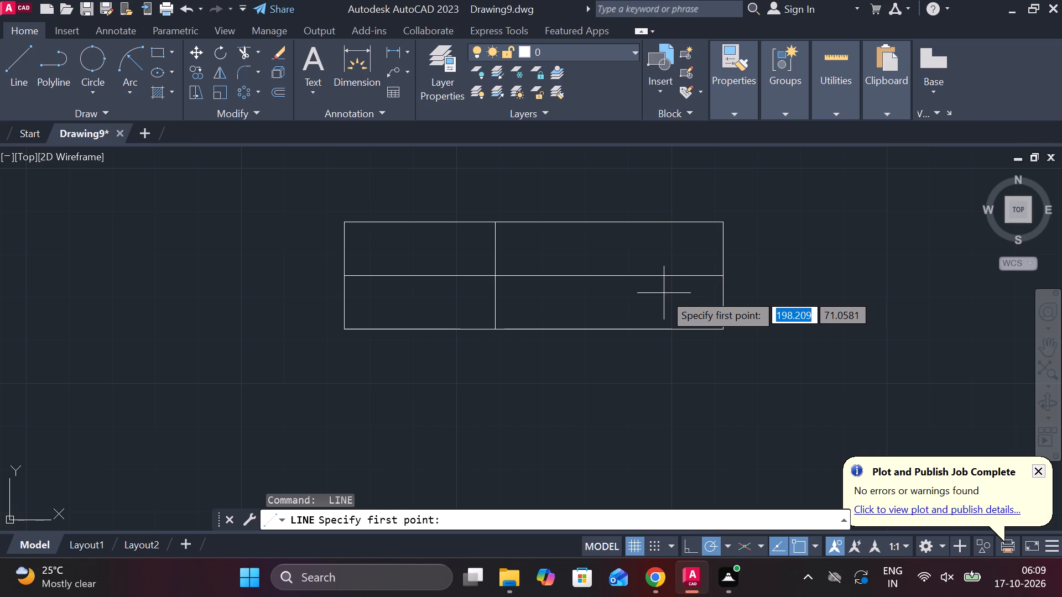
key("Escape")
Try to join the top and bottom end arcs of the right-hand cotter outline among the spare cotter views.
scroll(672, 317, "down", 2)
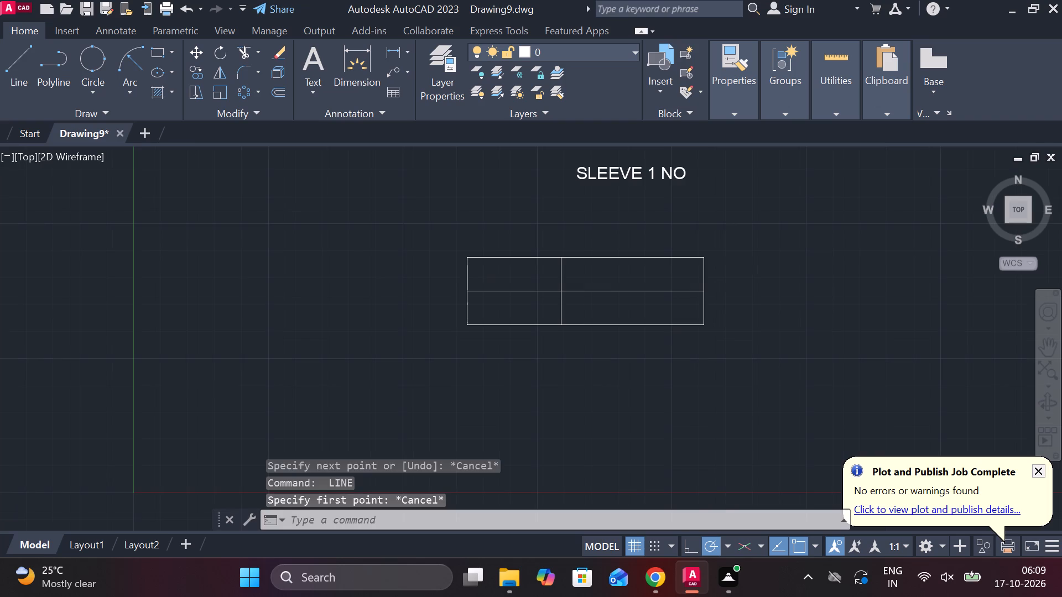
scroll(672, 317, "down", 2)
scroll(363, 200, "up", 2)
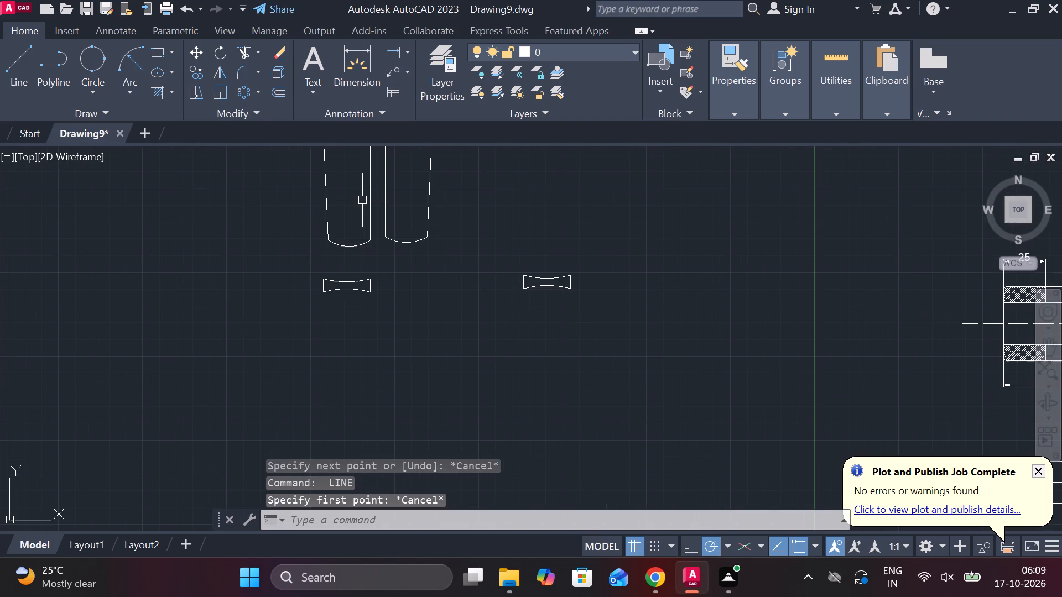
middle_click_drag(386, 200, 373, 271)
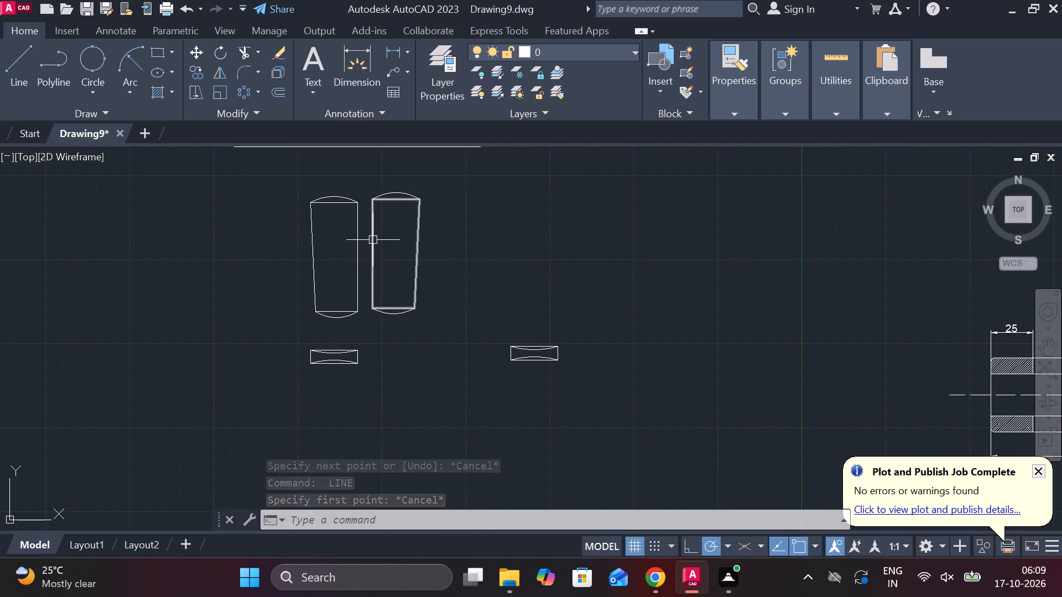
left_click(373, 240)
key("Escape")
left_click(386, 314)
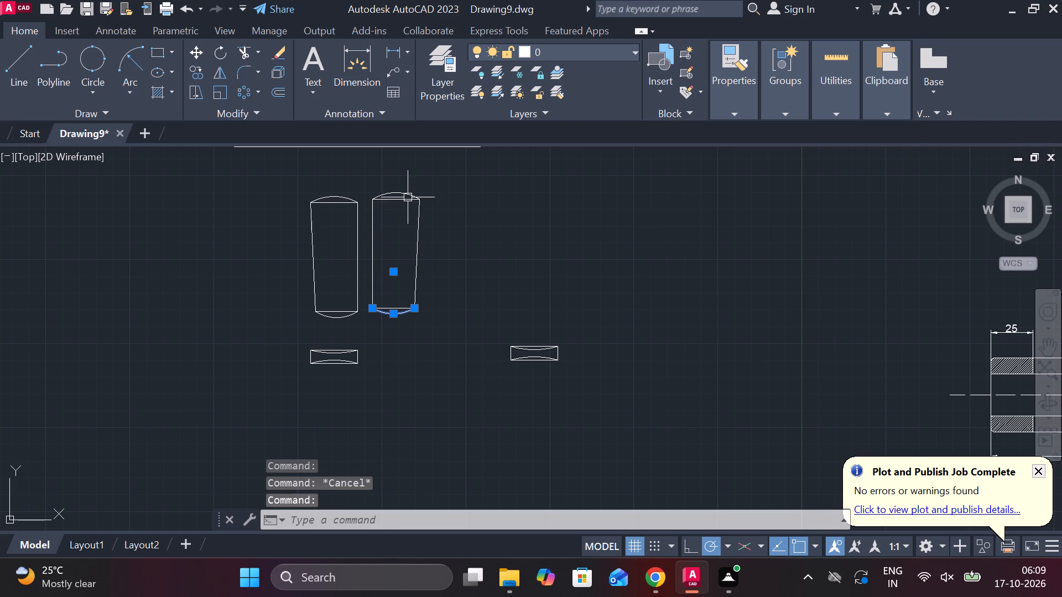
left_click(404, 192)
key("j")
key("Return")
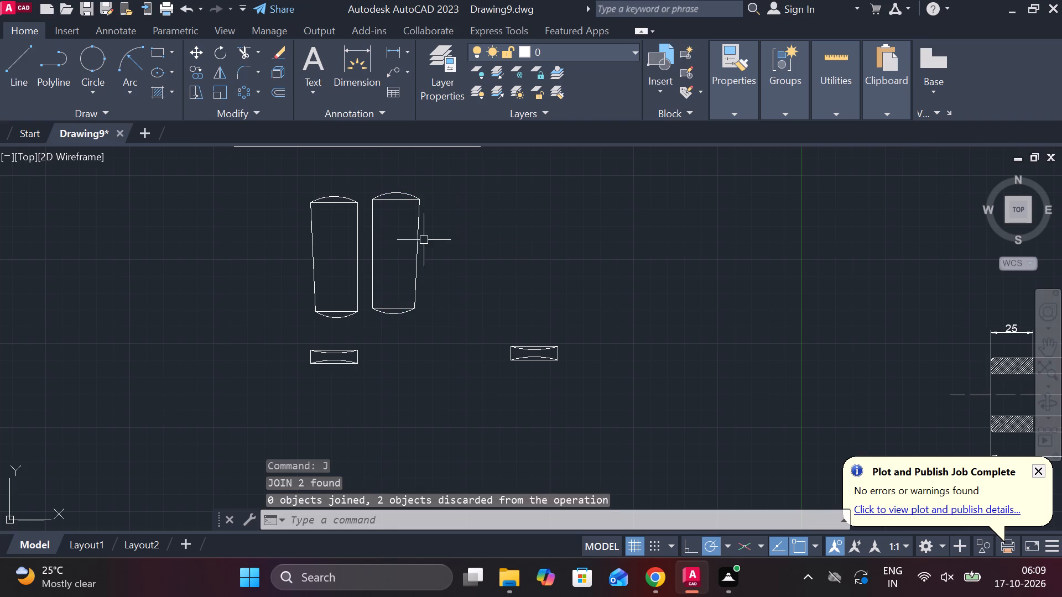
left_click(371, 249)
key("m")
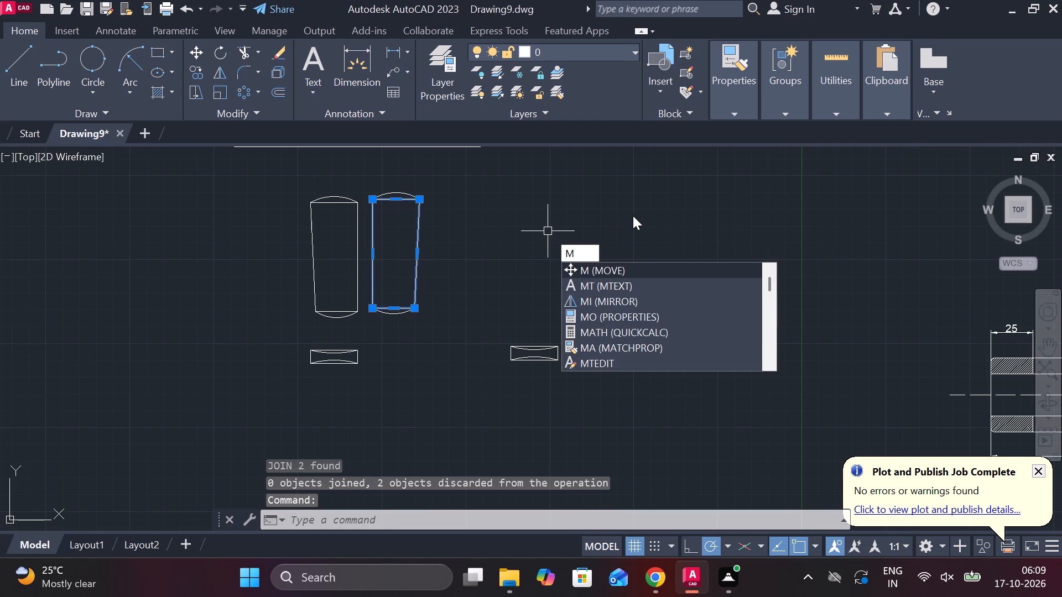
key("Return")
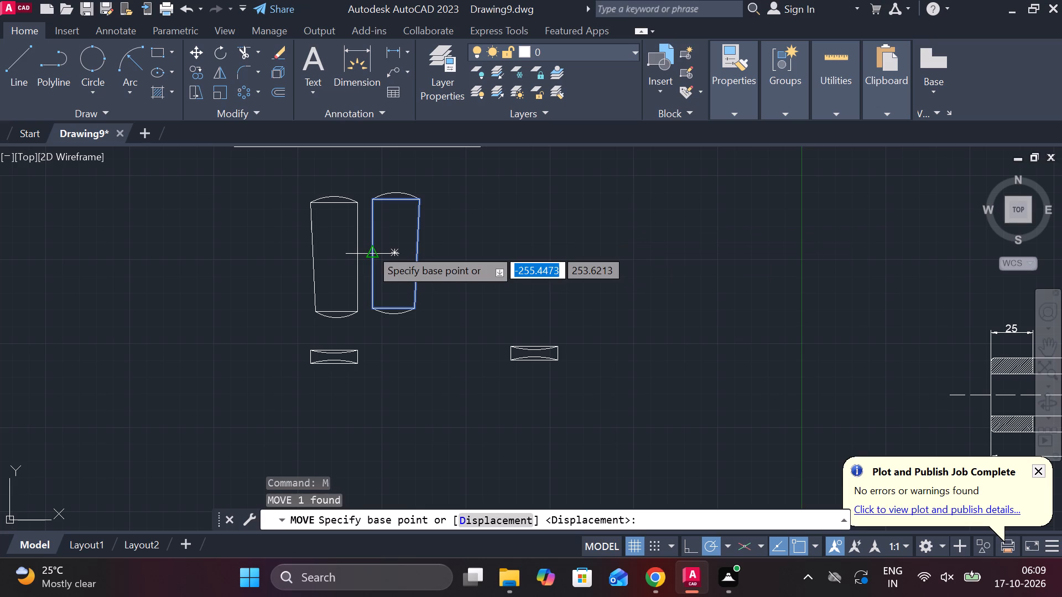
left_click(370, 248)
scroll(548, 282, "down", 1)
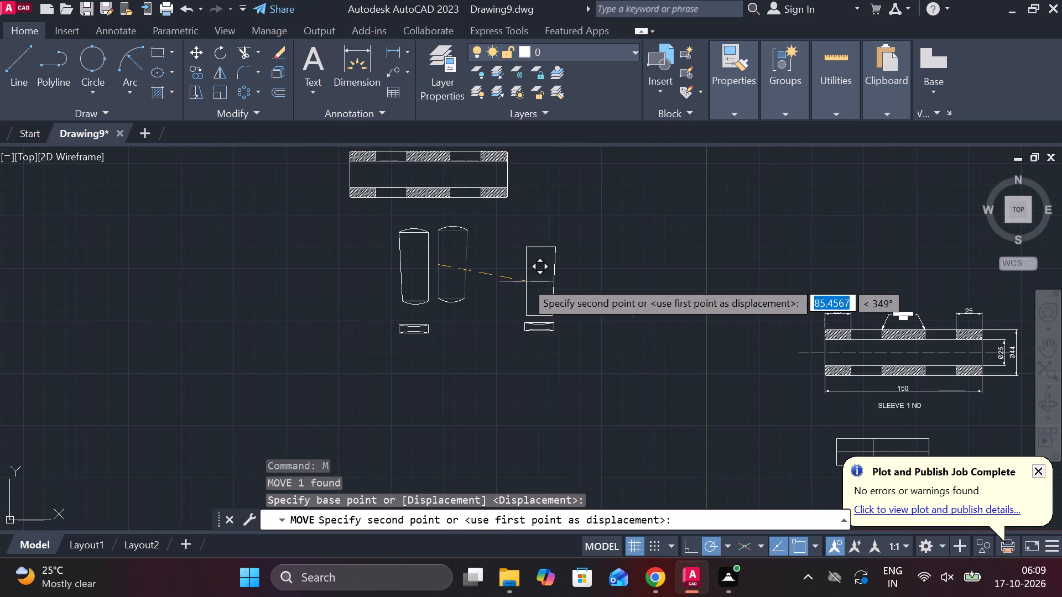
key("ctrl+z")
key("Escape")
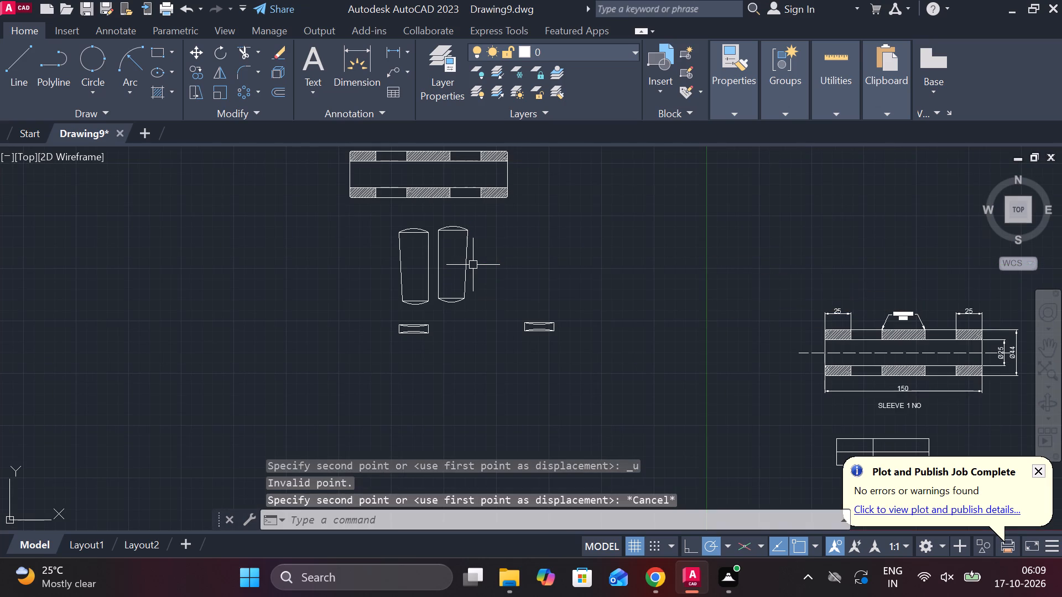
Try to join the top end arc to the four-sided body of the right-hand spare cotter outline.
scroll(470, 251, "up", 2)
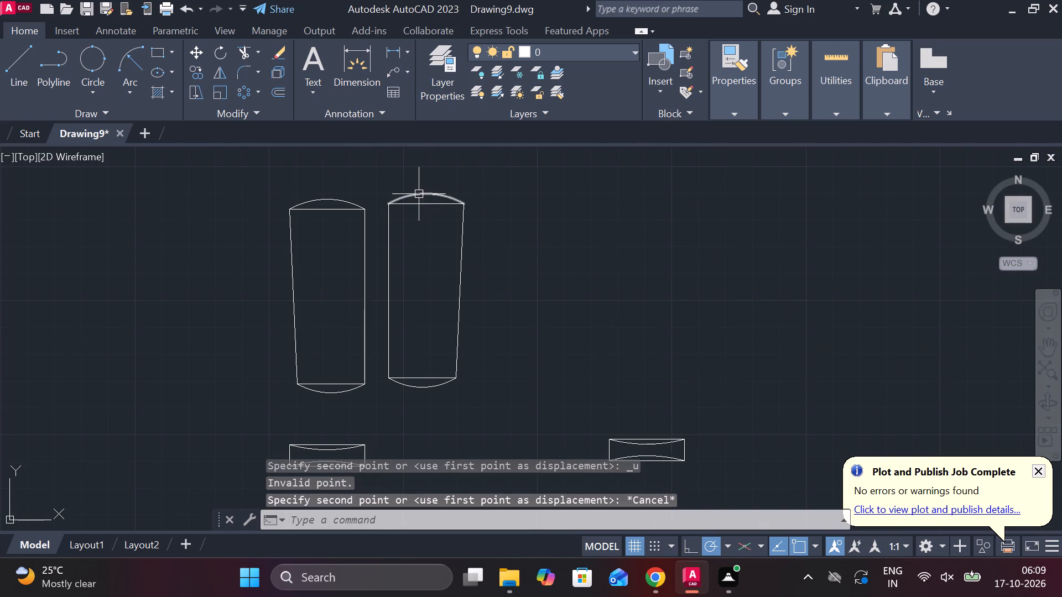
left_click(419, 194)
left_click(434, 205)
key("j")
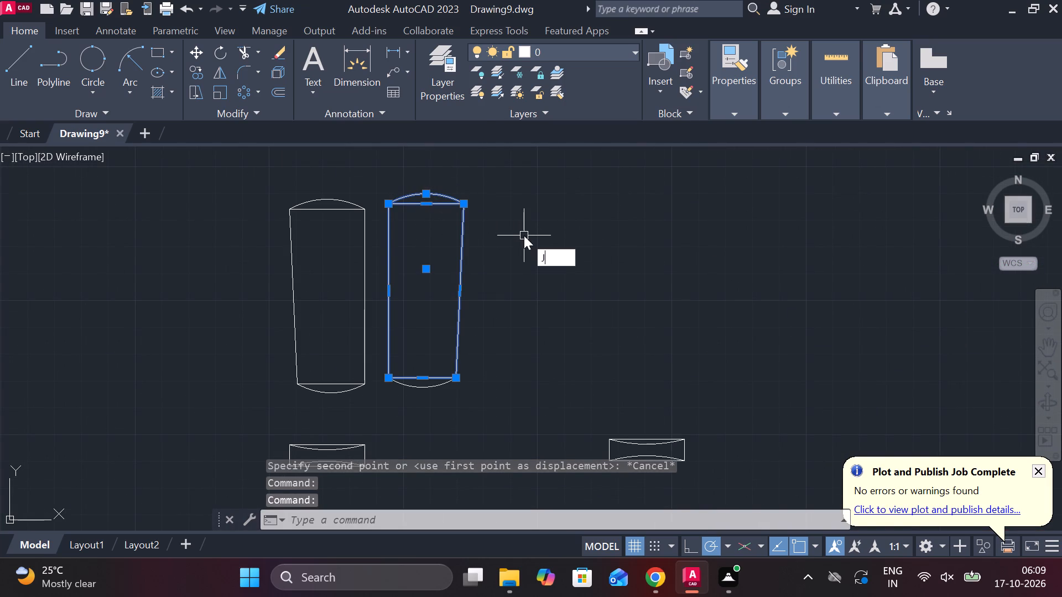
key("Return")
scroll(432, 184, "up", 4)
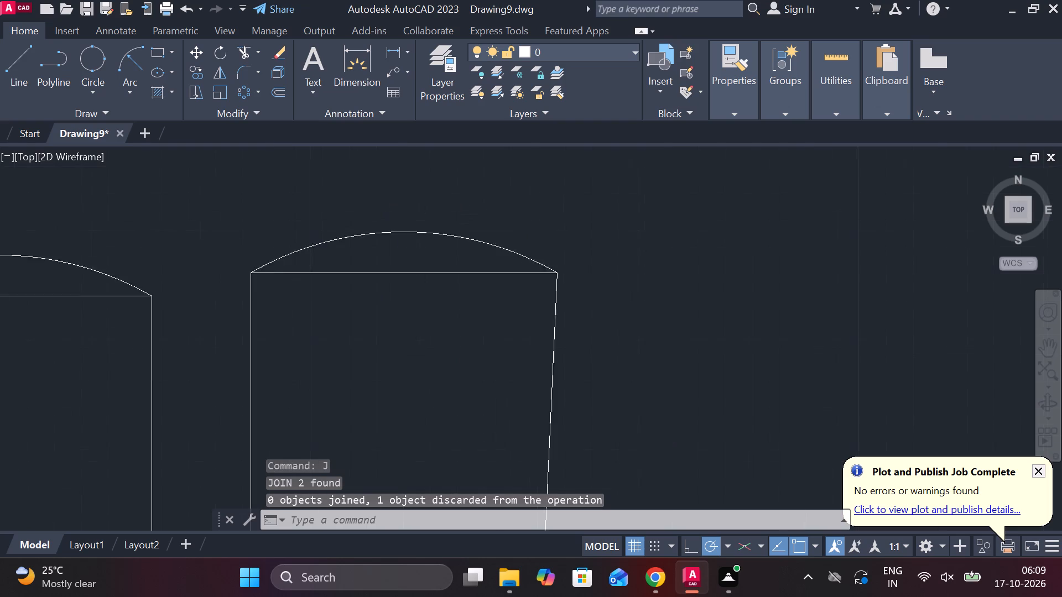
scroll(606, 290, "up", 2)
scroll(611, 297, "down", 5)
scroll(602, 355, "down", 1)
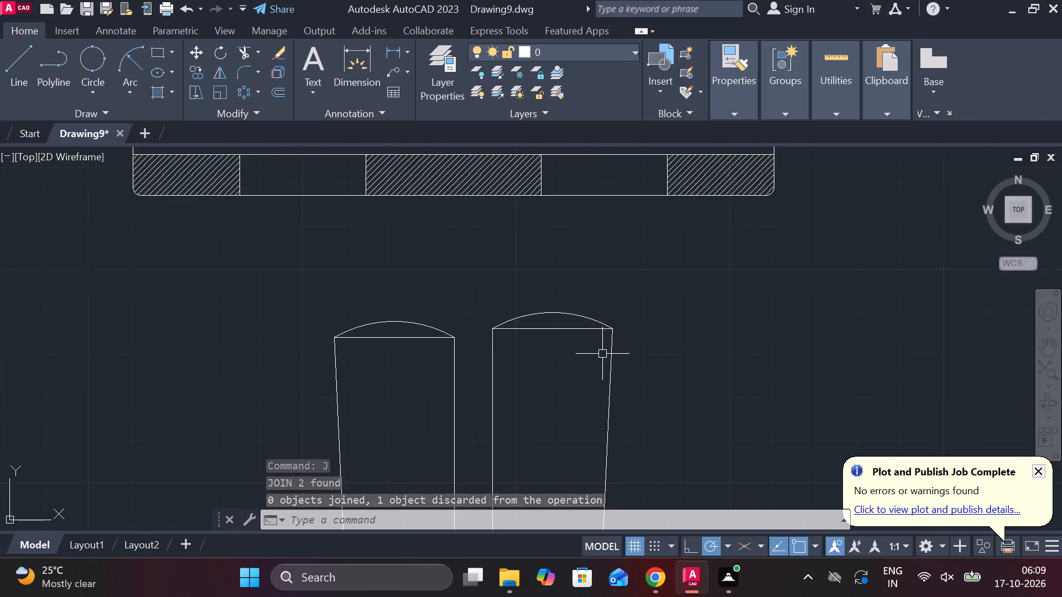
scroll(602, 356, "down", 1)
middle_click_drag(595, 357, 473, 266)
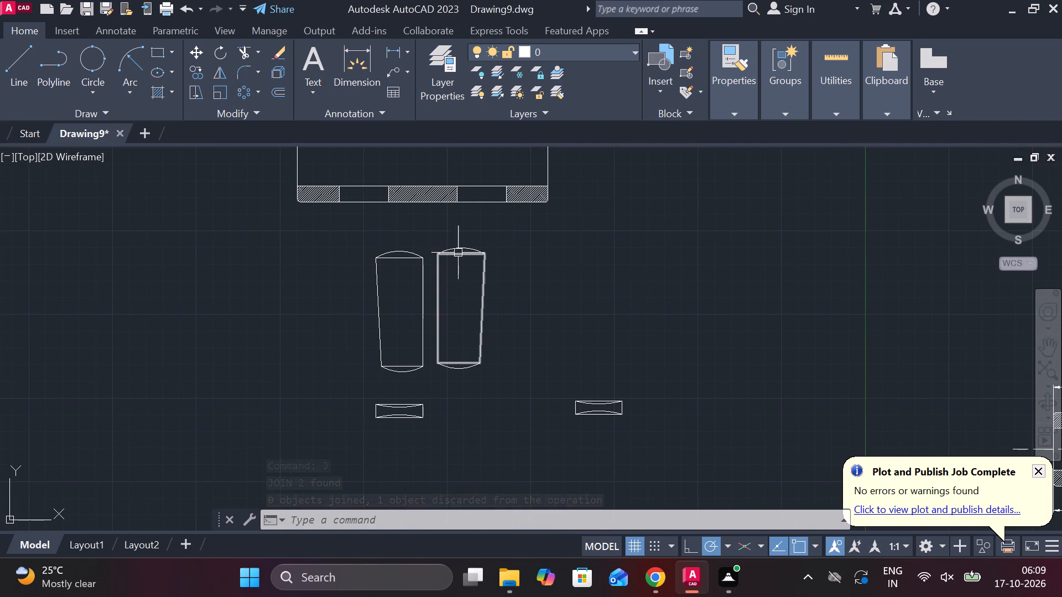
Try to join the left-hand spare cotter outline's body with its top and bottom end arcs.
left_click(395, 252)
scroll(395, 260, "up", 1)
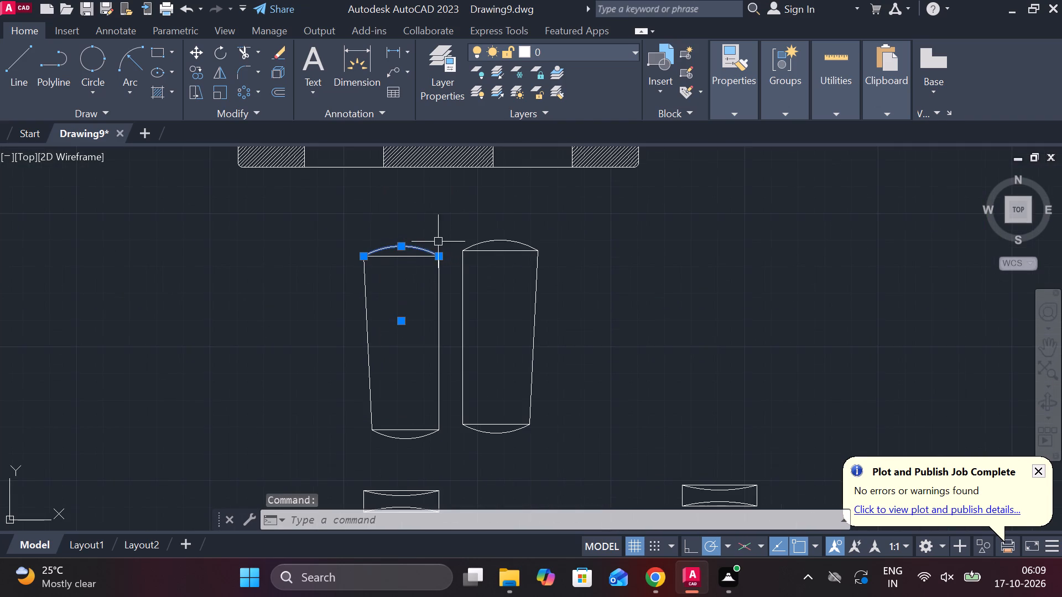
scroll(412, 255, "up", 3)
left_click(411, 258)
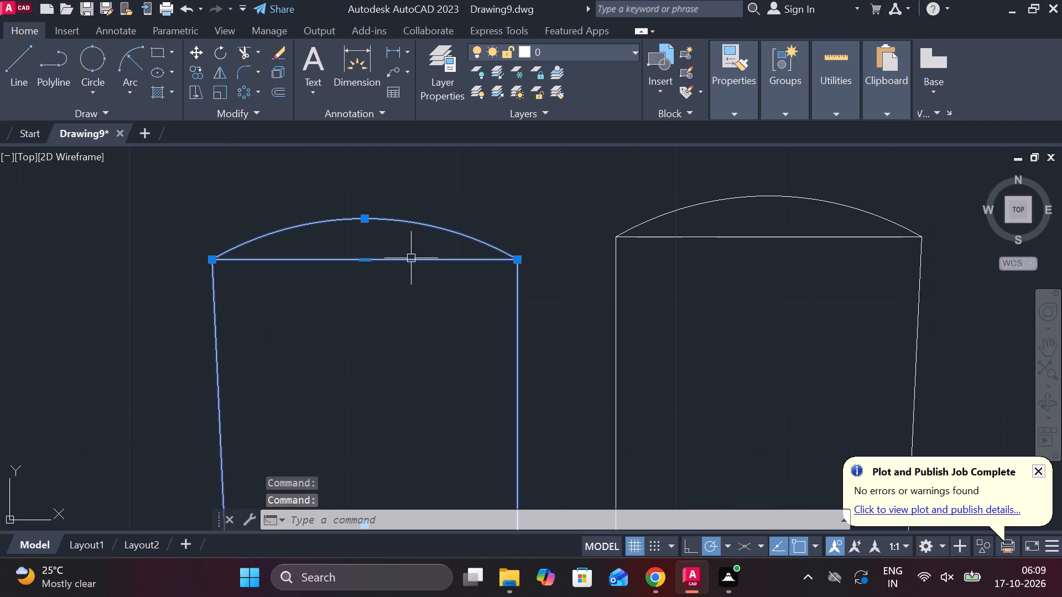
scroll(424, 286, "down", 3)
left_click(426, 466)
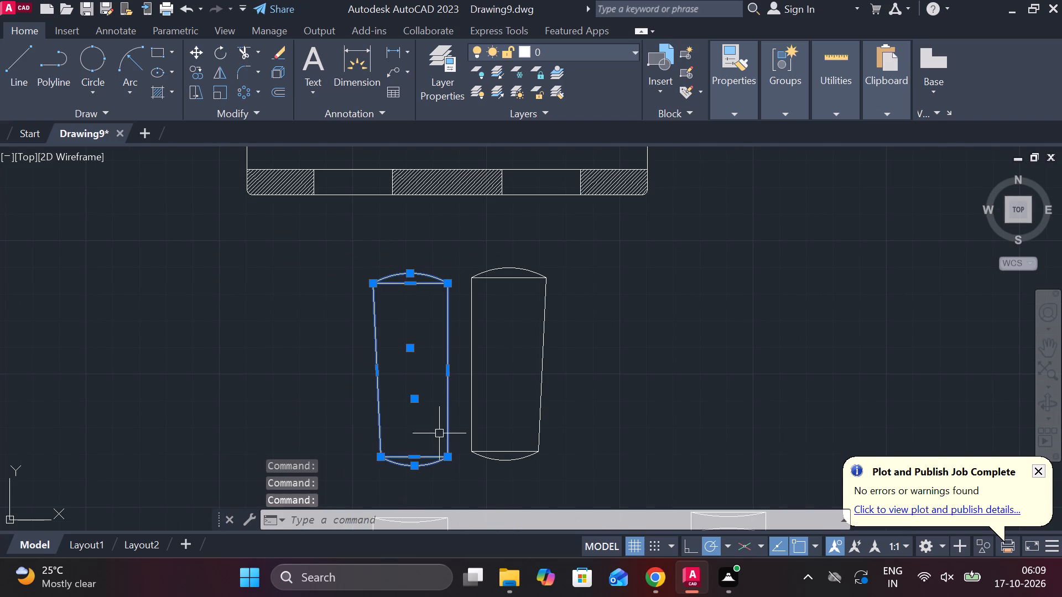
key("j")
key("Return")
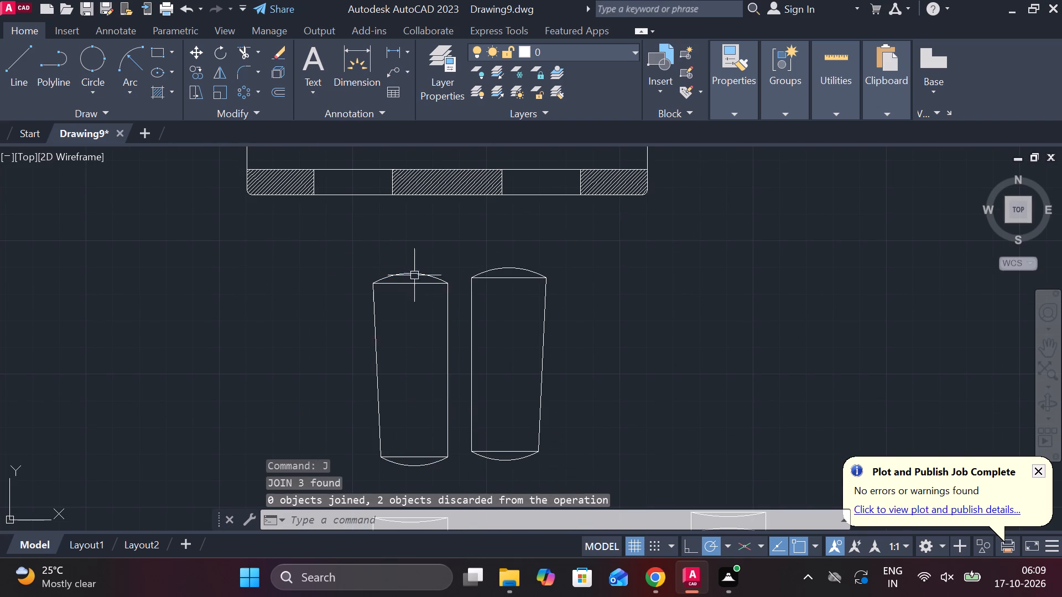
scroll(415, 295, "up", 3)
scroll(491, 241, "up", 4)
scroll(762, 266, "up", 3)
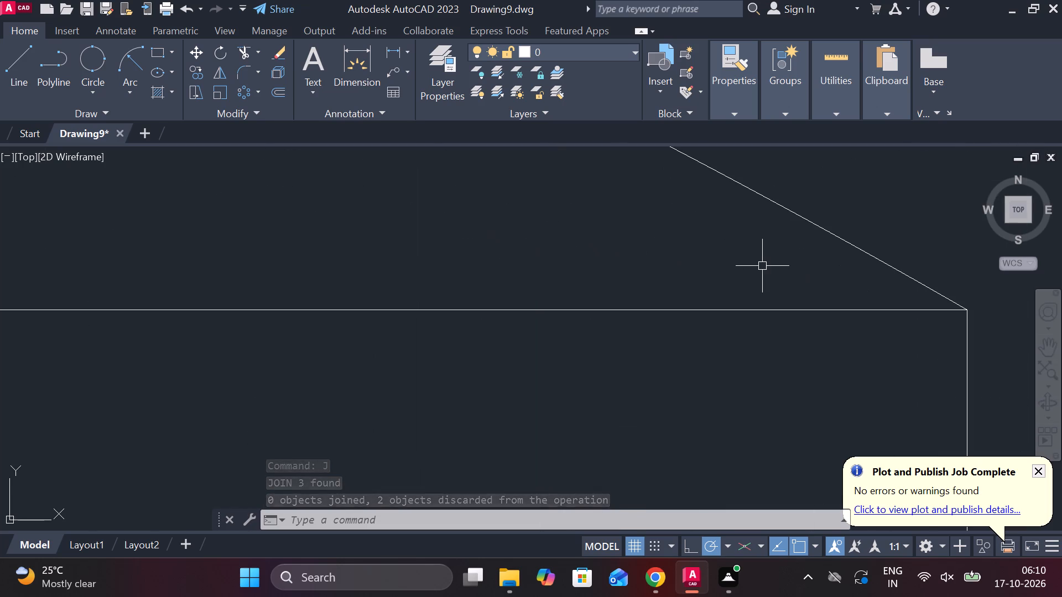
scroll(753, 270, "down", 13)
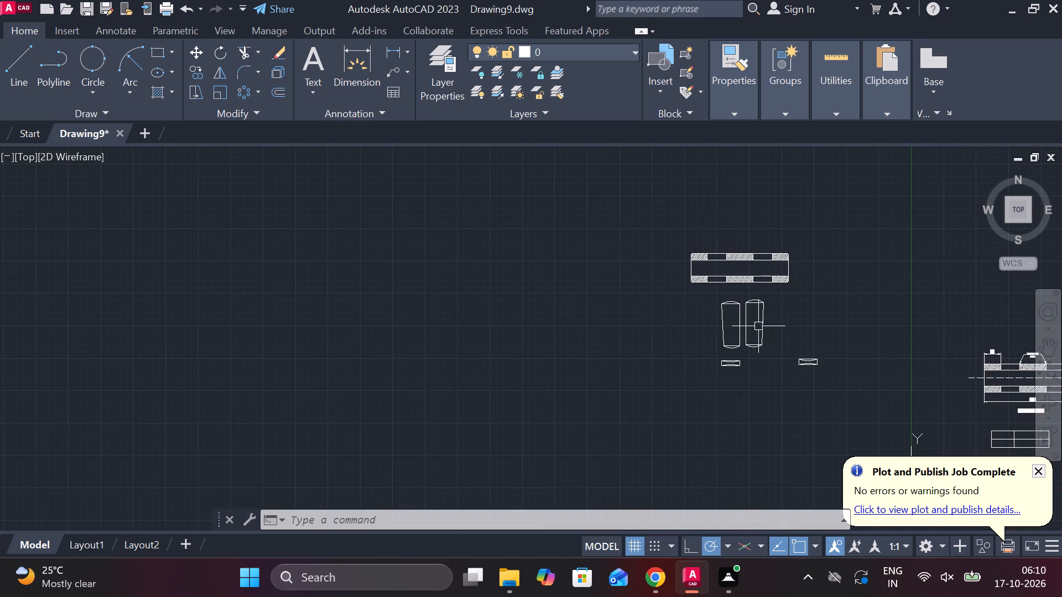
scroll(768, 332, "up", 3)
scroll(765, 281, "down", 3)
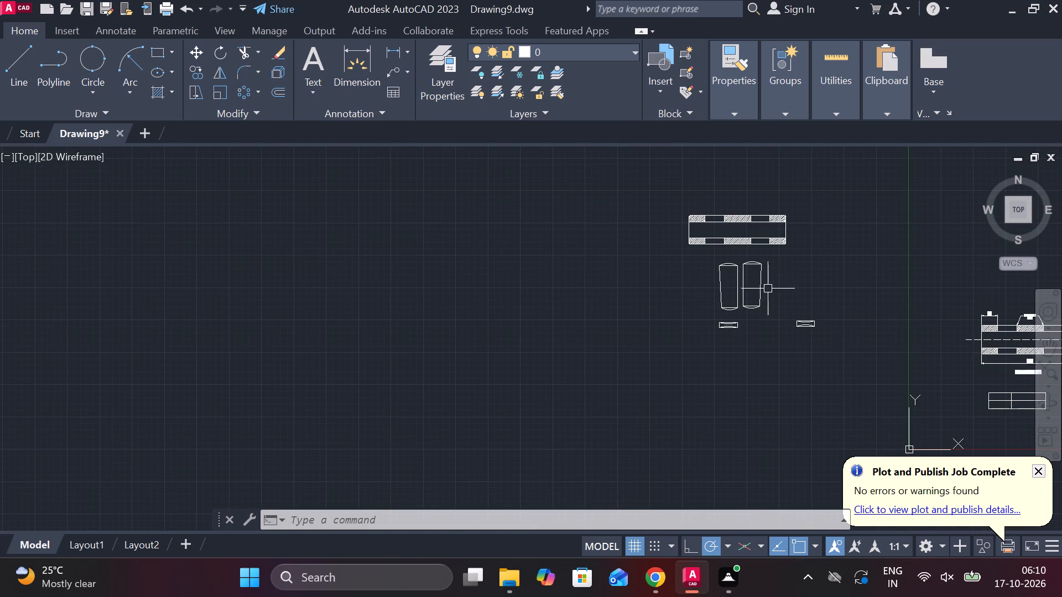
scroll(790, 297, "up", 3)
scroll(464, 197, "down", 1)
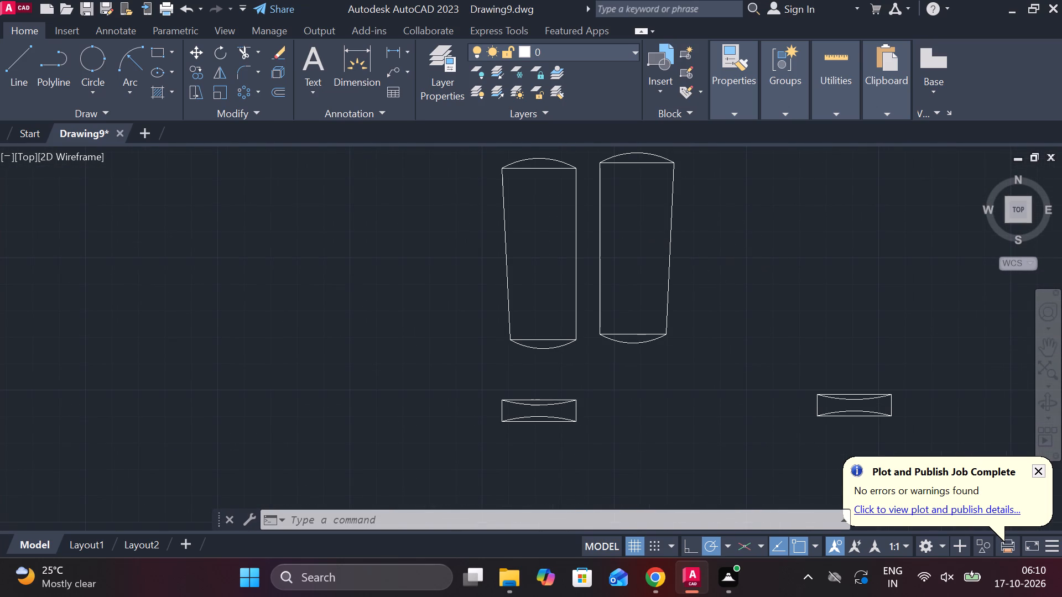
Move the right-hand cotter outline and both end arcs so its straight edge's midpoint lands on the midpoint of the rectangle's inner vertical line.
left_click(535, 162)
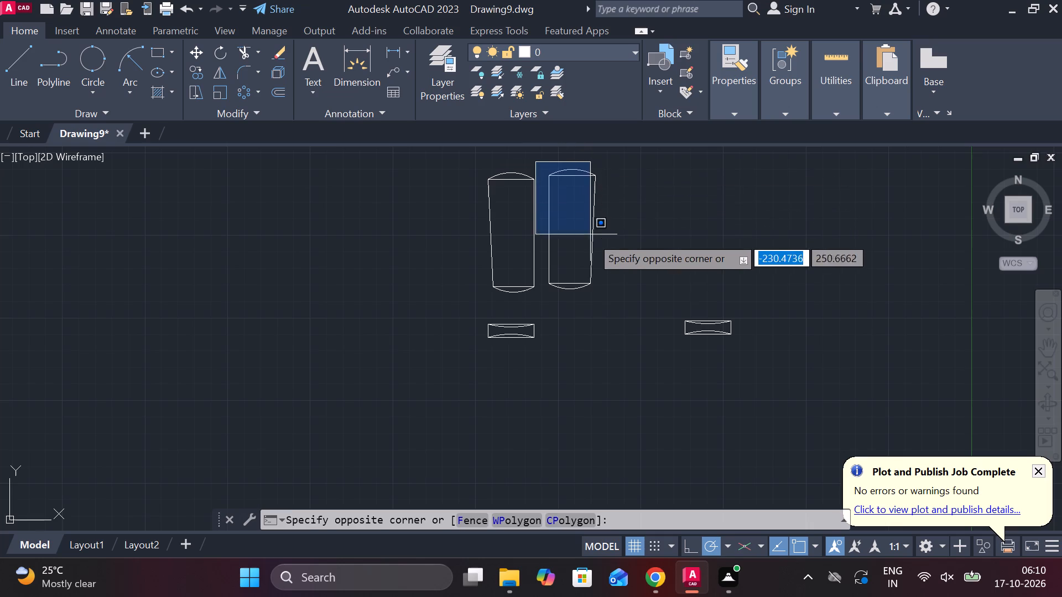
left_click(613, 301)
key("m")
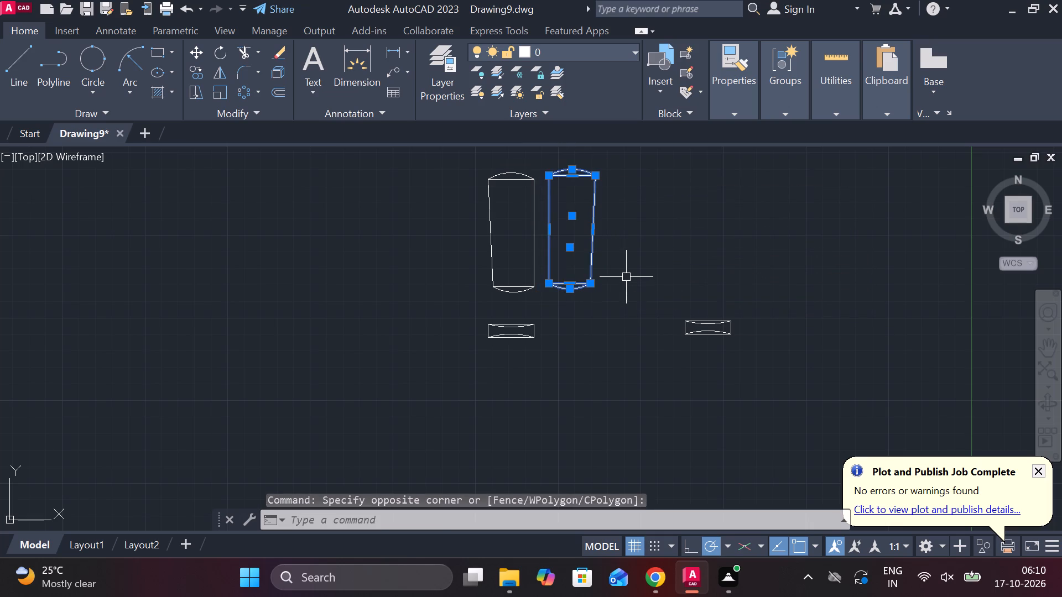
key("Return")
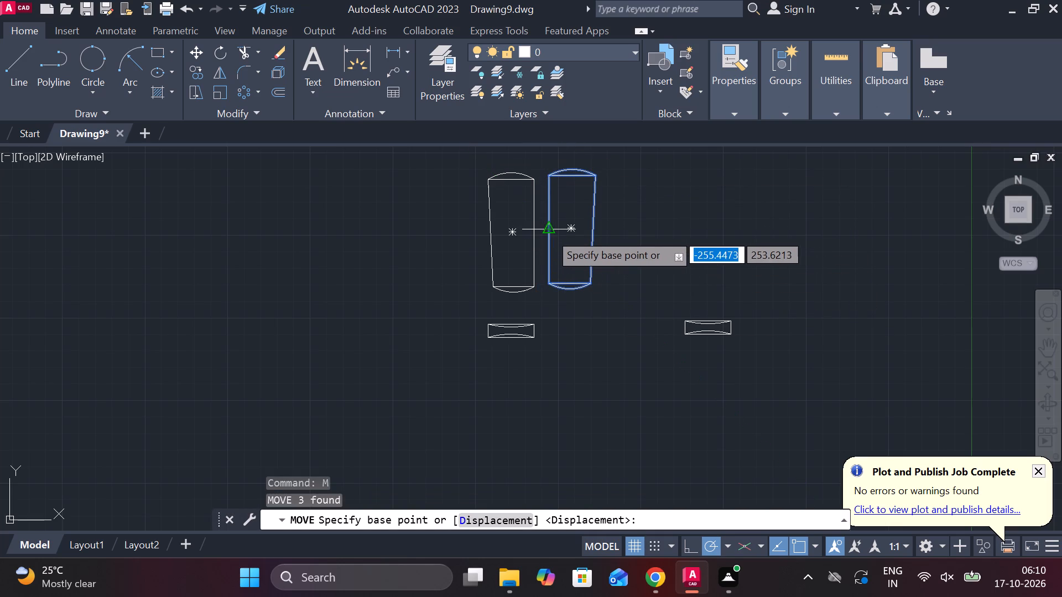
left_click(549, 233)
scroll(675, 283, "down", 2)
middle_click_drag(760, 348, 475, 338)
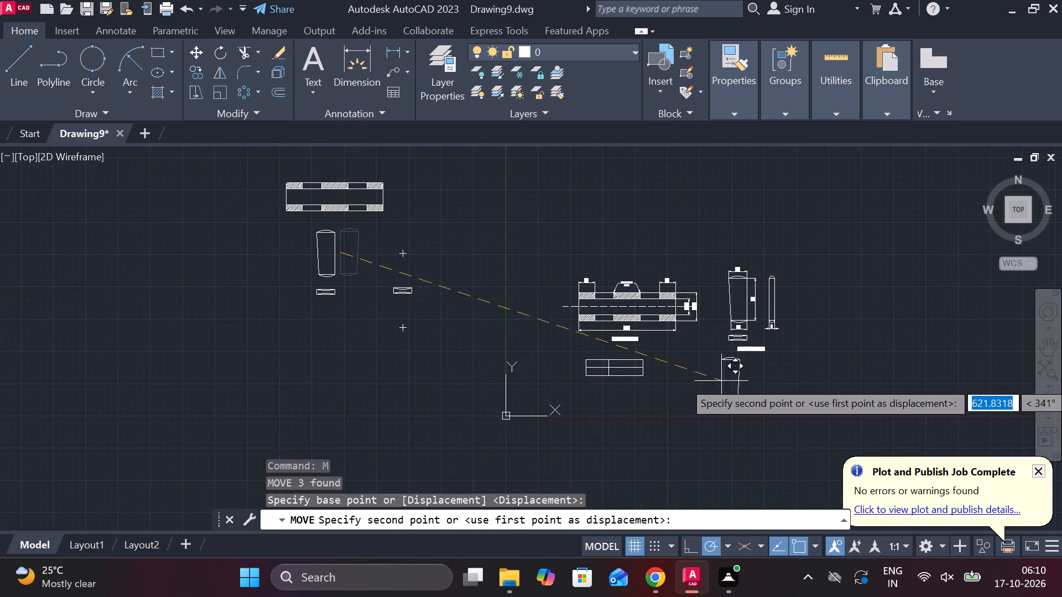
scroll(702, 378, "up", 2)
scroll(440, 373, "up", 3)
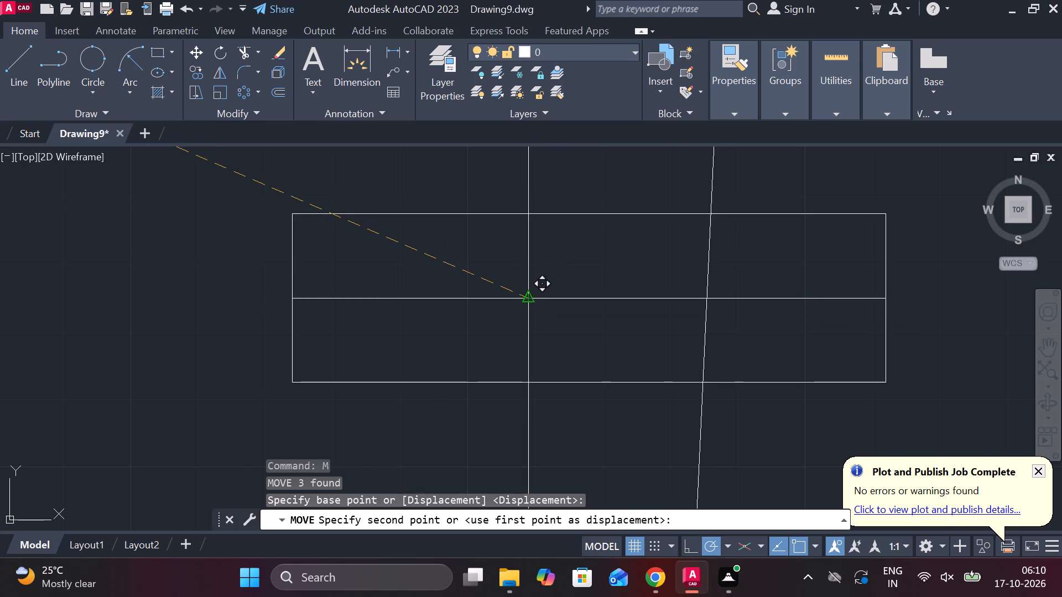
left_click(530, 298)
Move the cotter outline with both end arcs 3 to the right along the rectangle's top edge.
scroll(632, 297, "down", 1)
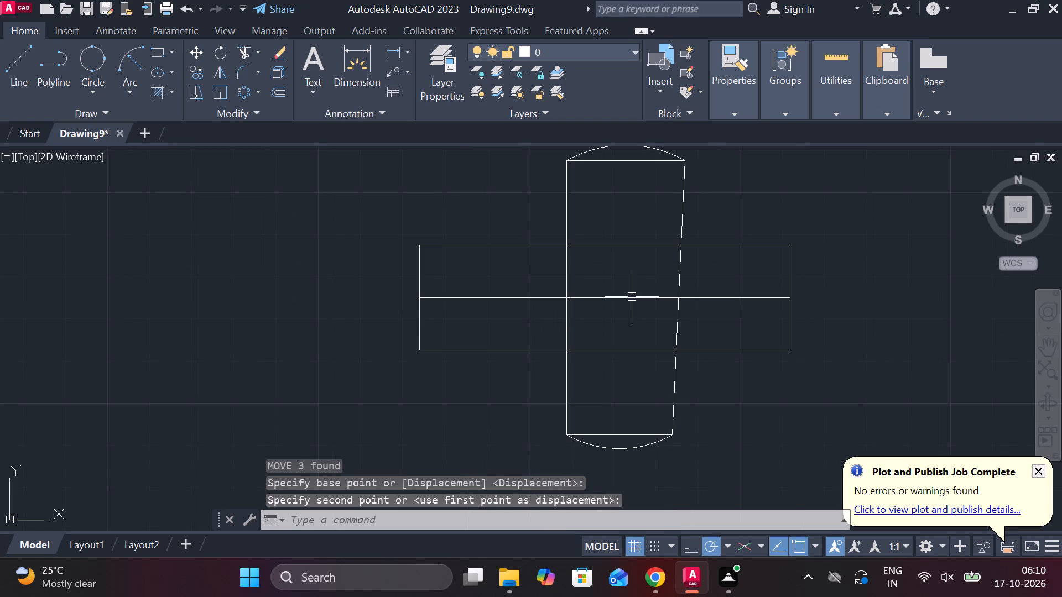
scroll(612, 264, "up", 1)
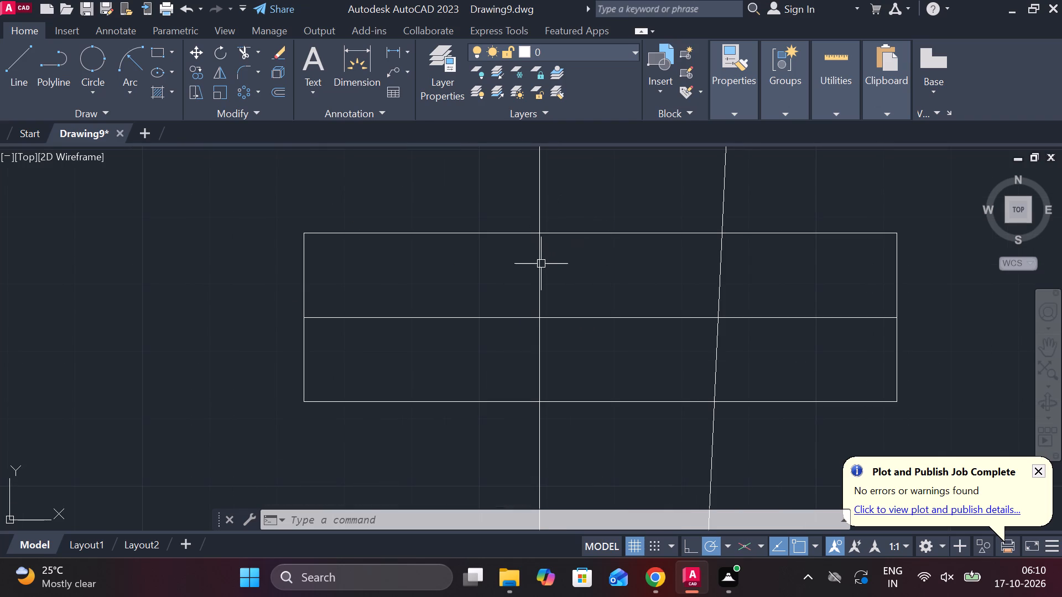
scroll(541, 264, "down", 2)
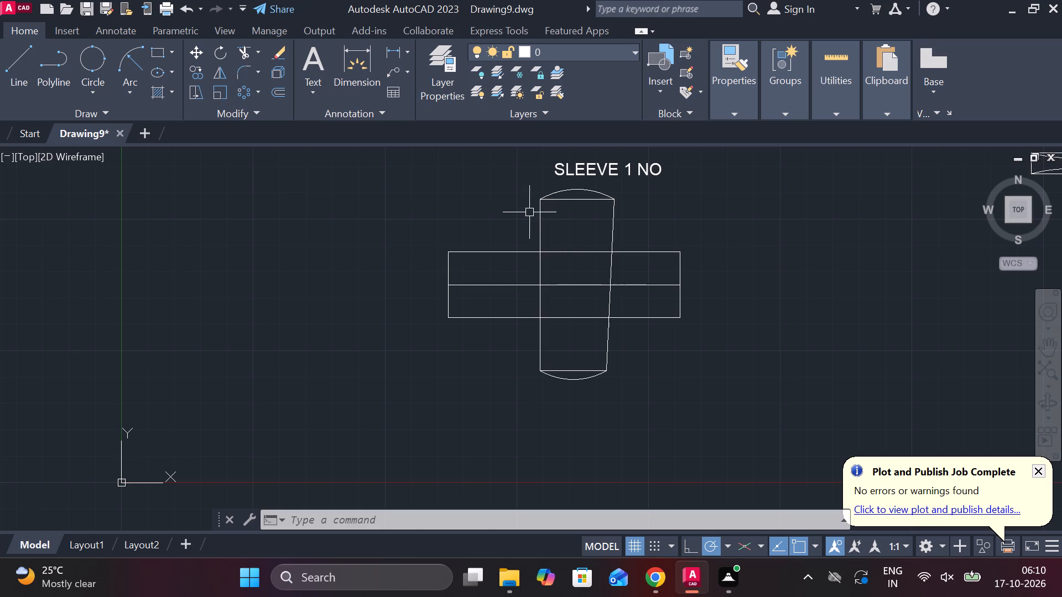
left_click(525, 195)
double_click(636, 217)
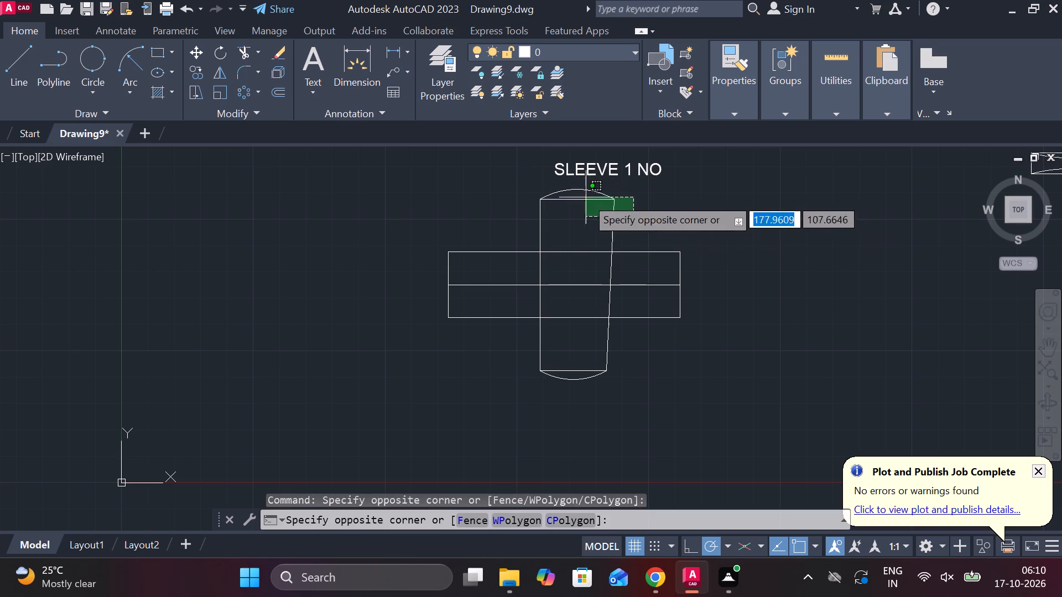
left_click(543, 192)
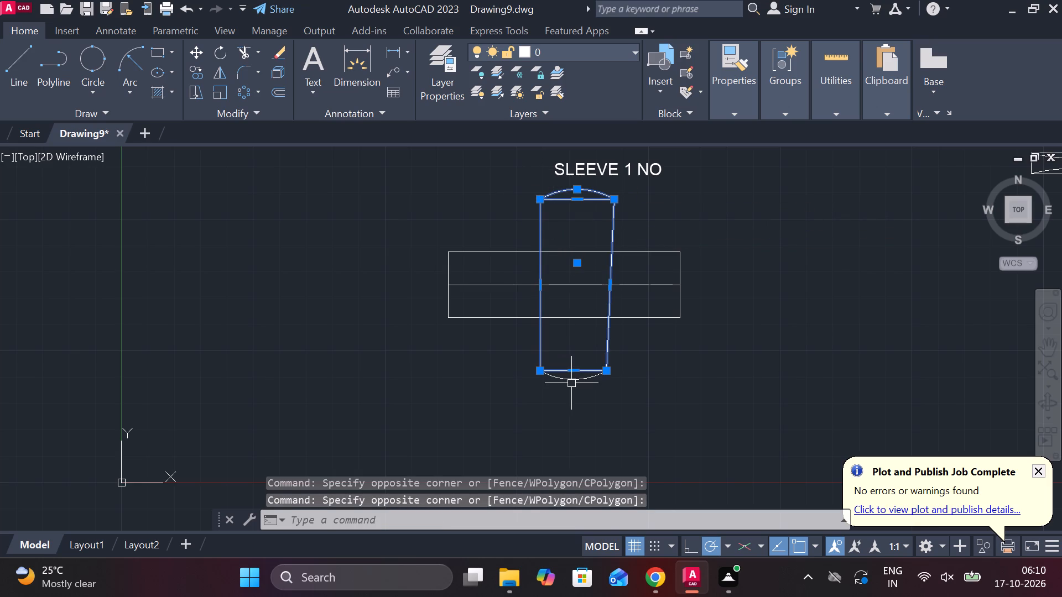
left_click(570, 380)
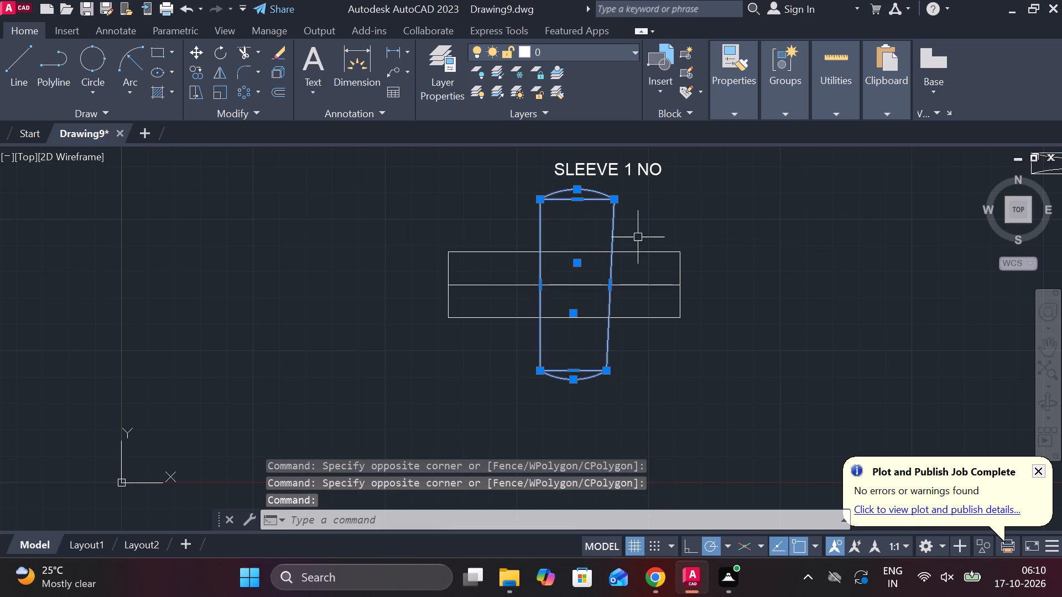
key("m")
key("Return")
scroll(551, 250, "up", 2)
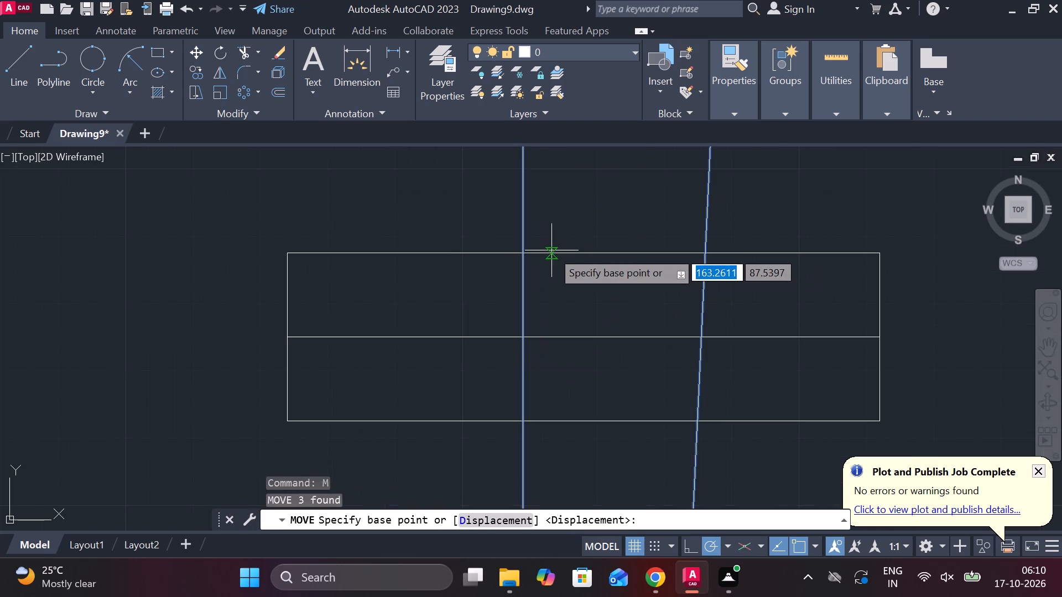
left_click(527, 252)
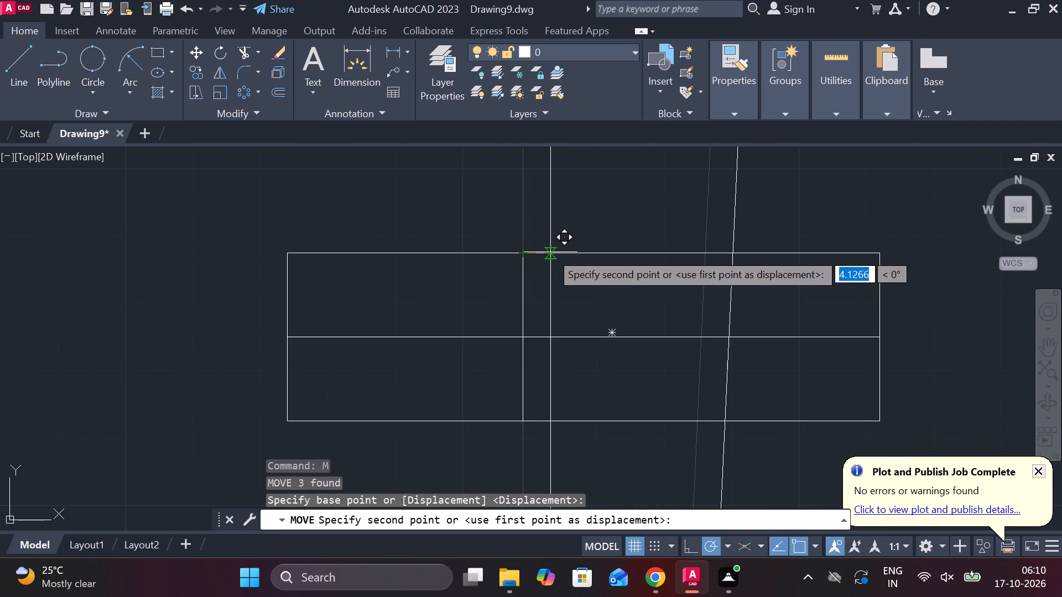
type("3")
key("space")
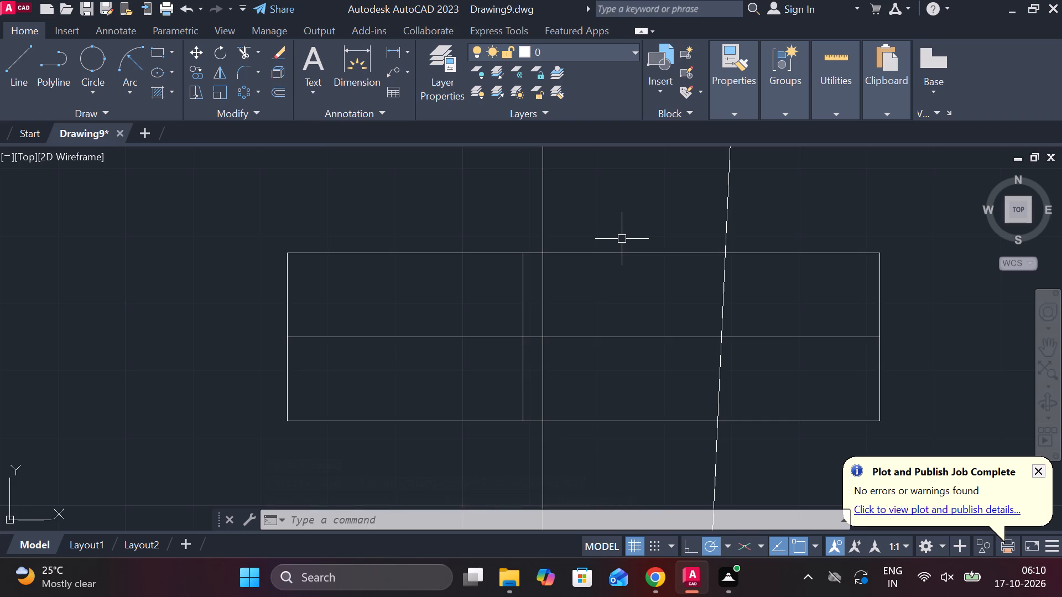
Draw a vertical line about 31 long downward, starting 3 right of where the cotter's slanted edge crosses the rectangle's top edge.
scroll(649, 251, "down", 1)
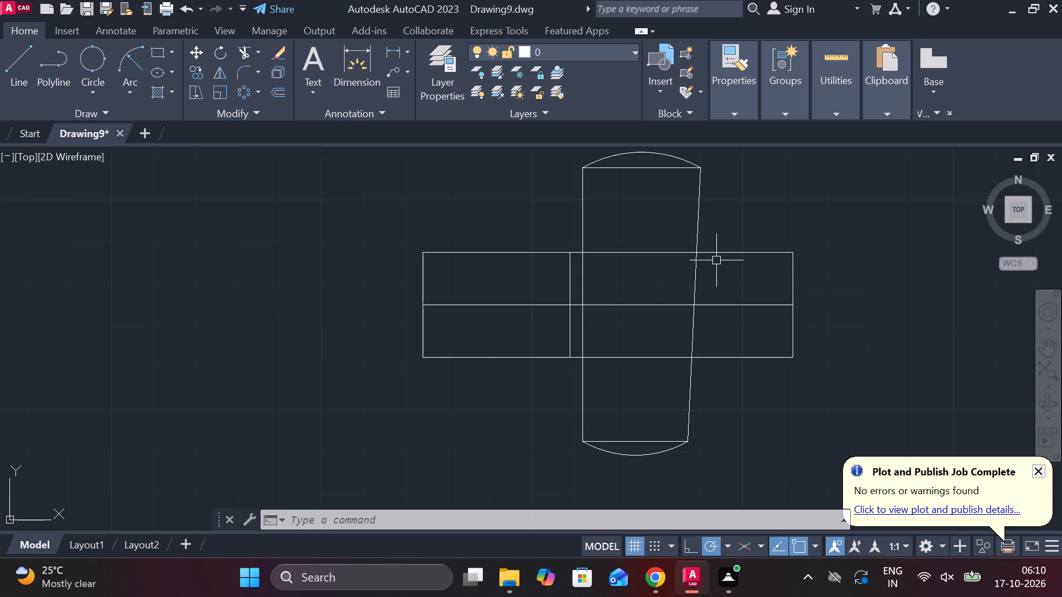
scroll(716, 260, "up", 1)
key("l")
key("Return")
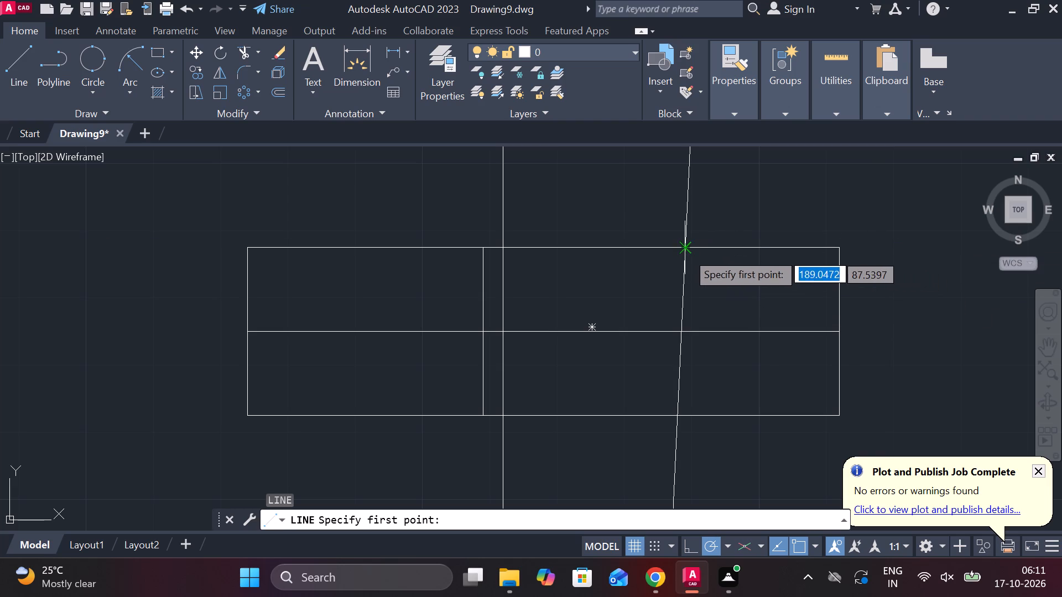
type("3")
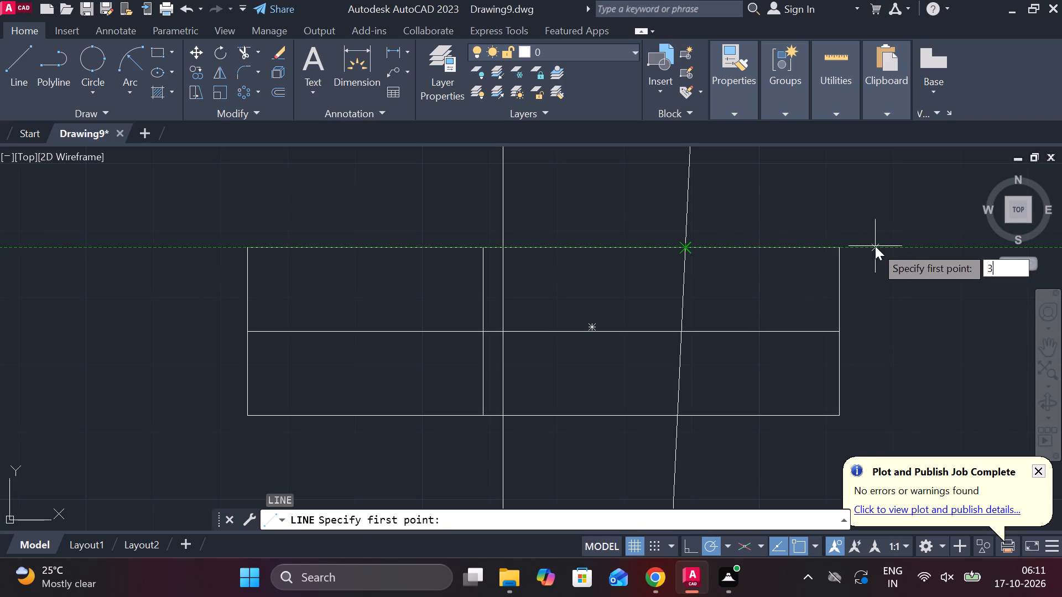
key("space")
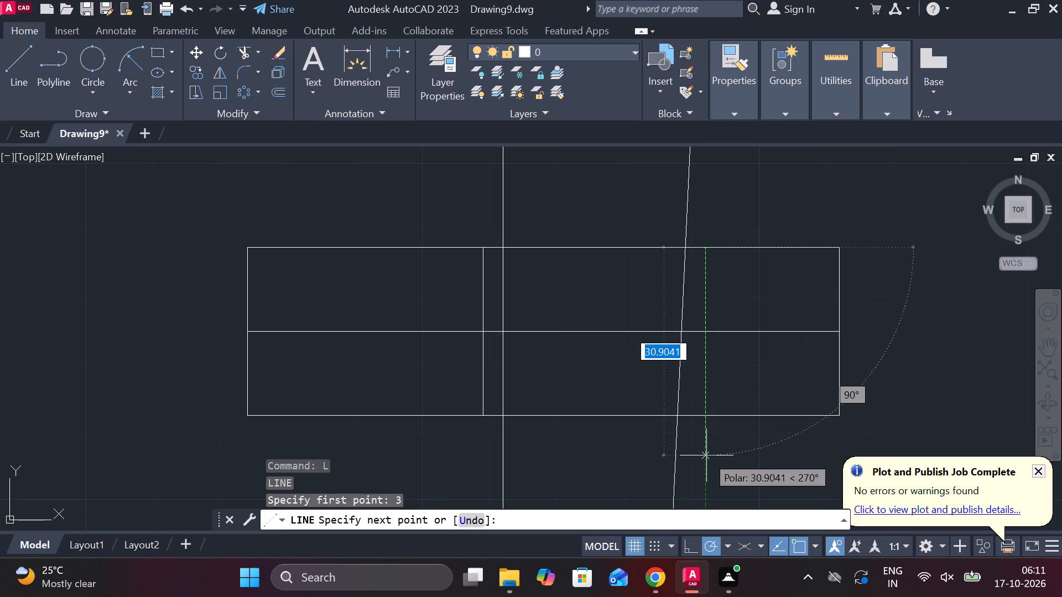
left_click(706, 455)
key("Escape")
Trim the part of the new vertical line that overhangs the rectangle's bottom edge.
type("TR")
key("space")
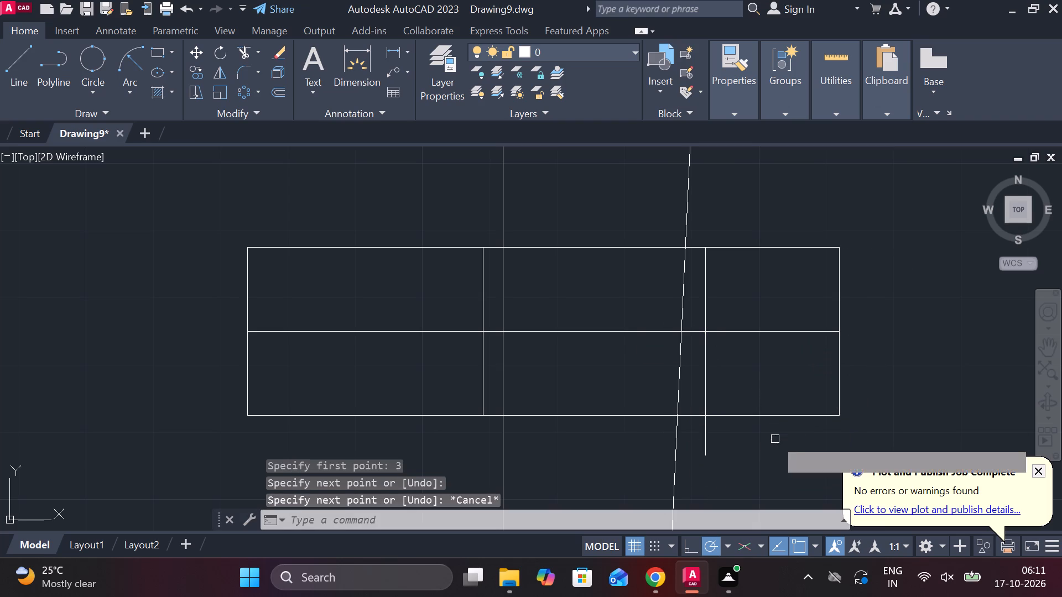
left_click(706, 428)
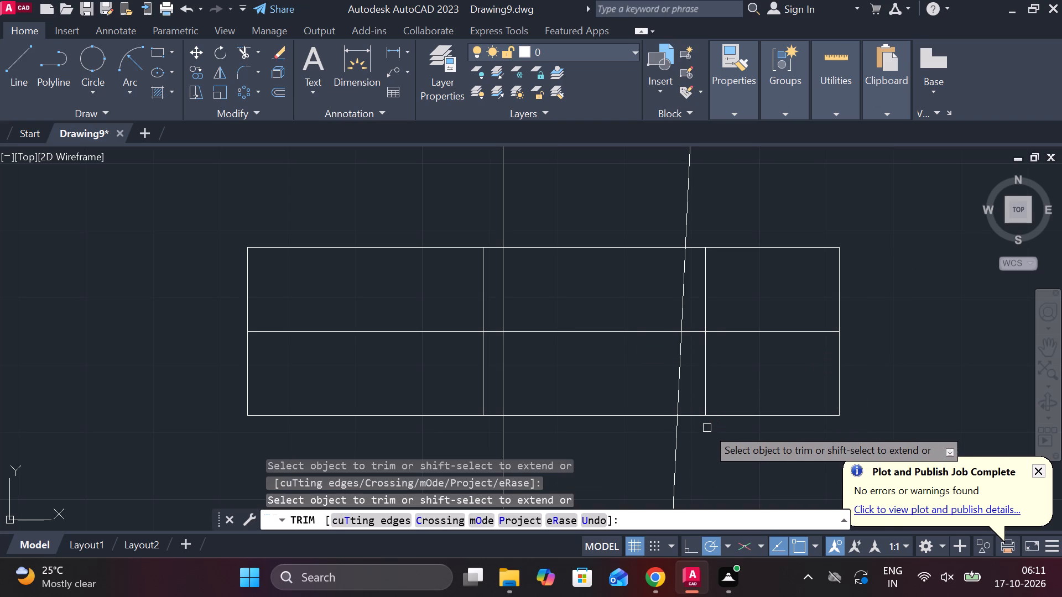
key("Escape")
Move the cotter outline with both end arcs off the rectangle to the empty space beside the left-hand spare cotter outline.
scroll(685, 444, "down", 3)
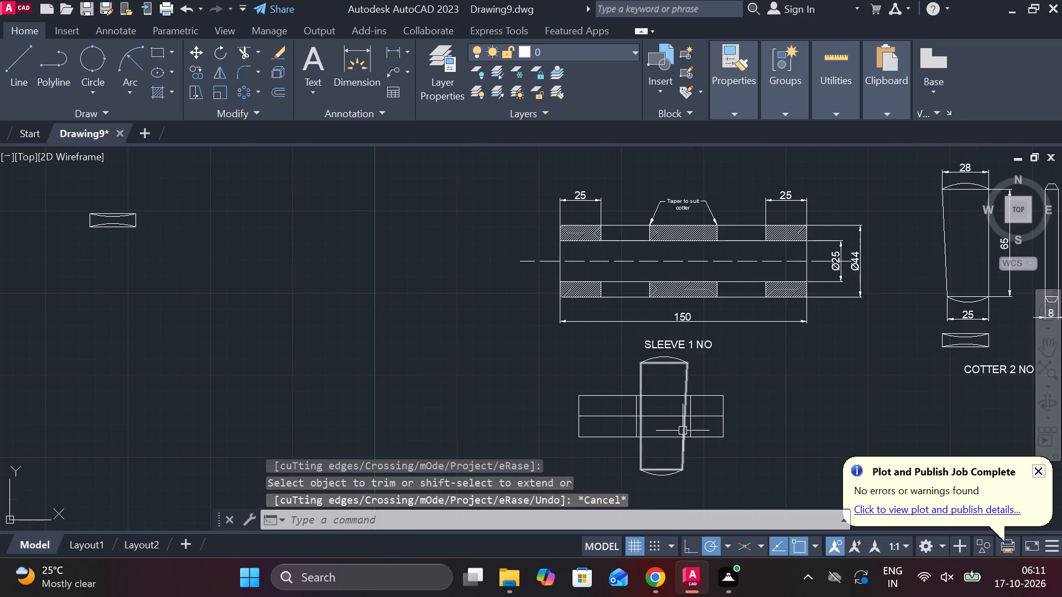
left_click(702, 369)
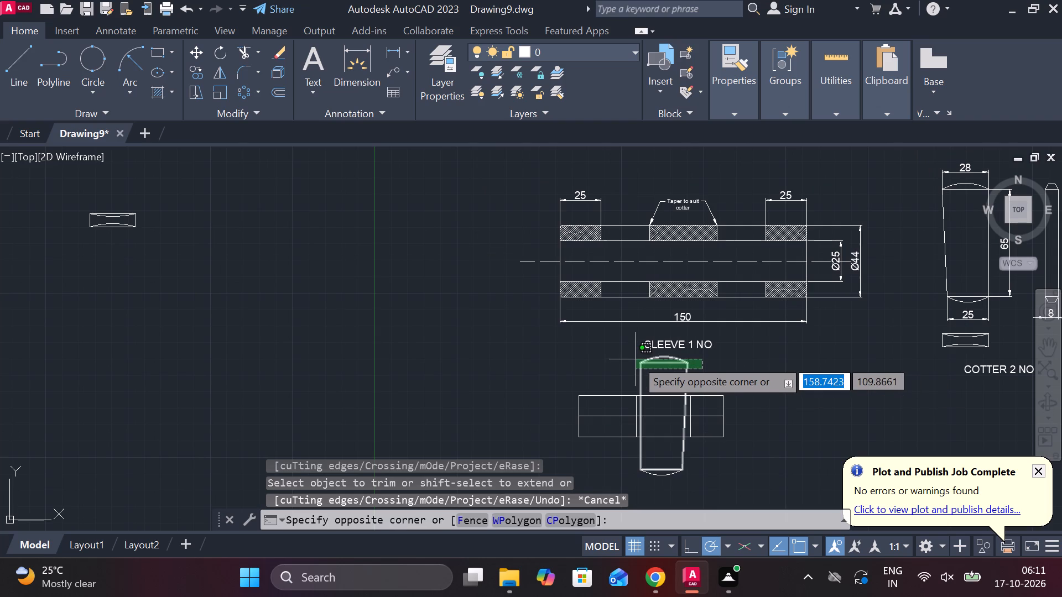
left_click(627, 355)
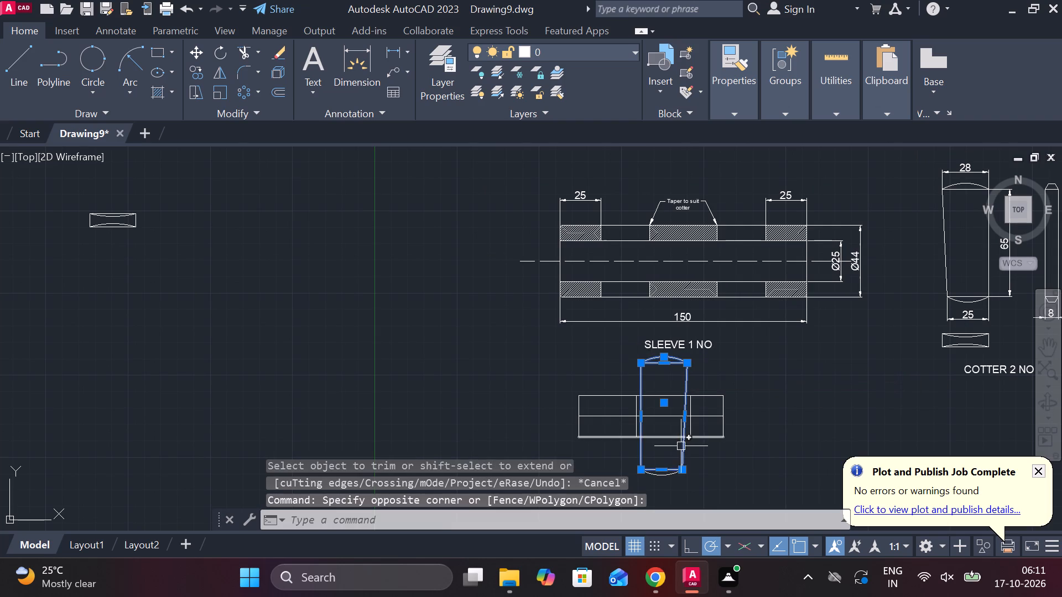
left_click(669, 475)
key("m")
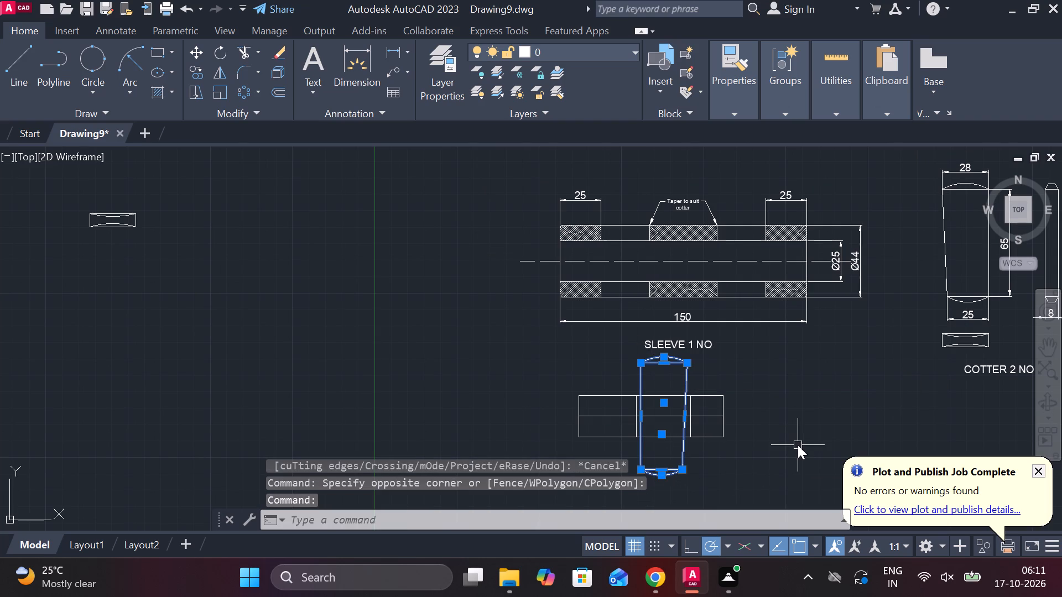
key("Return")
scroll(622, 425, "up", 2)
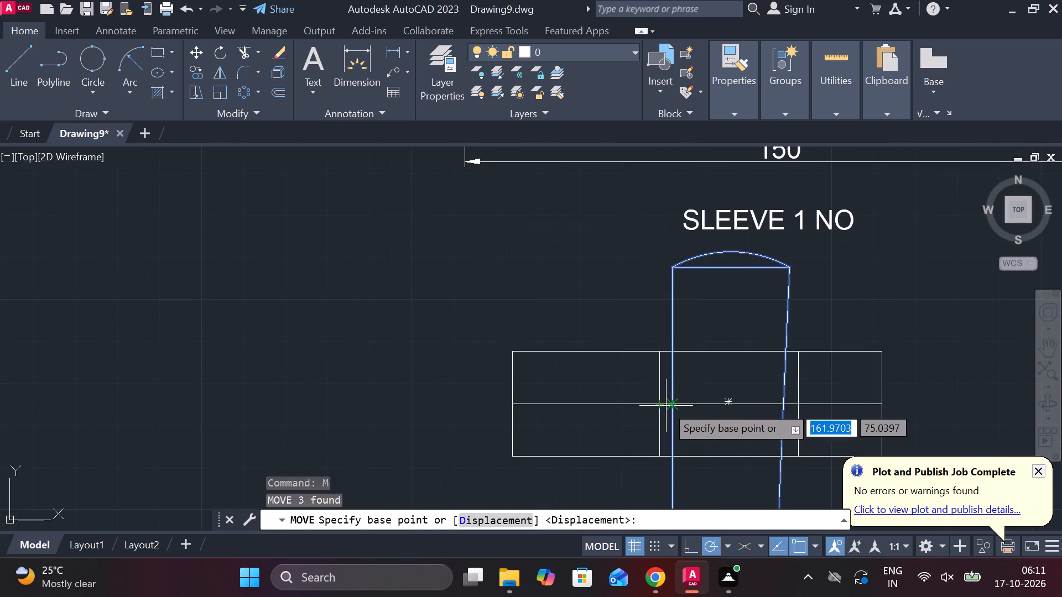
left_click(666, 406)
scroll(430, 370, "down", 2)
middle_click_drag(329, 317, 617, 375)
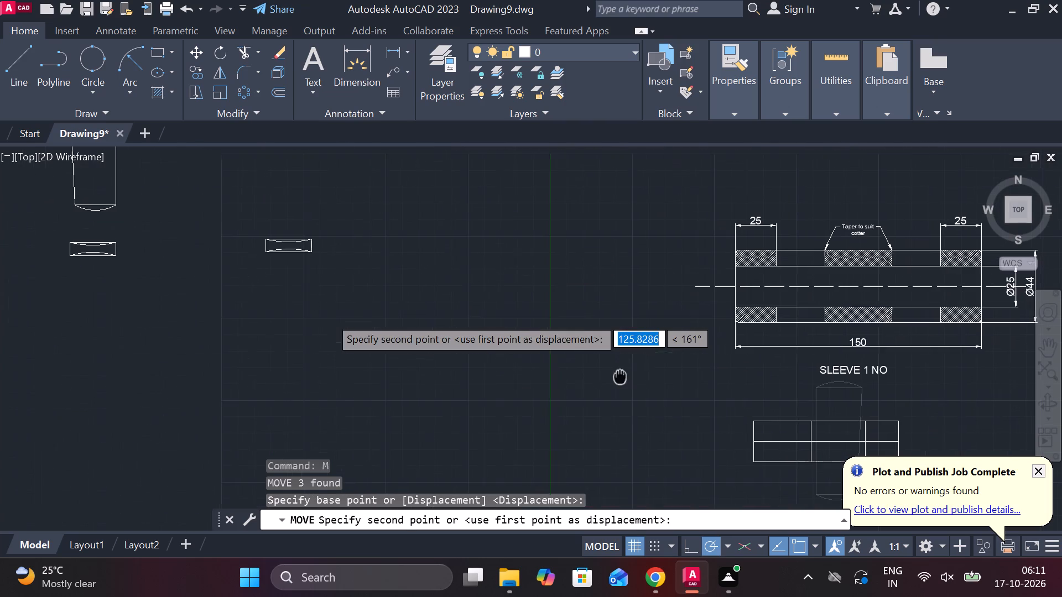
middle_click_drag(402, 279, 538, 386)
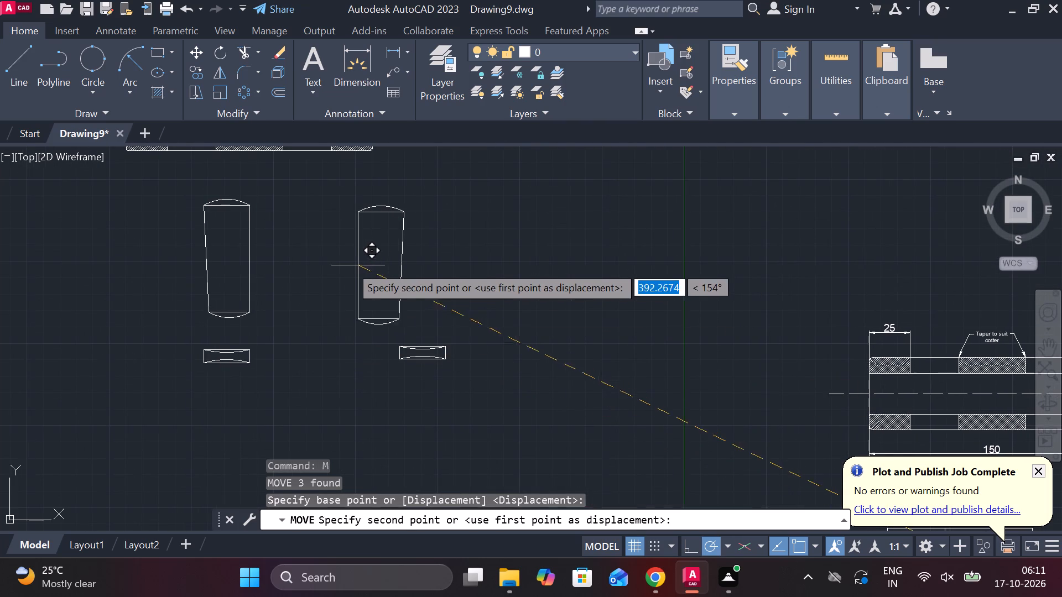
left_click(337, 264)
Chamfer the rectangle's upper and lower right corners with a length of 1 and an angle of 45°.
scroll(480, 279, "down", 1)
middle_click_drag(594, 376, 137, 274)
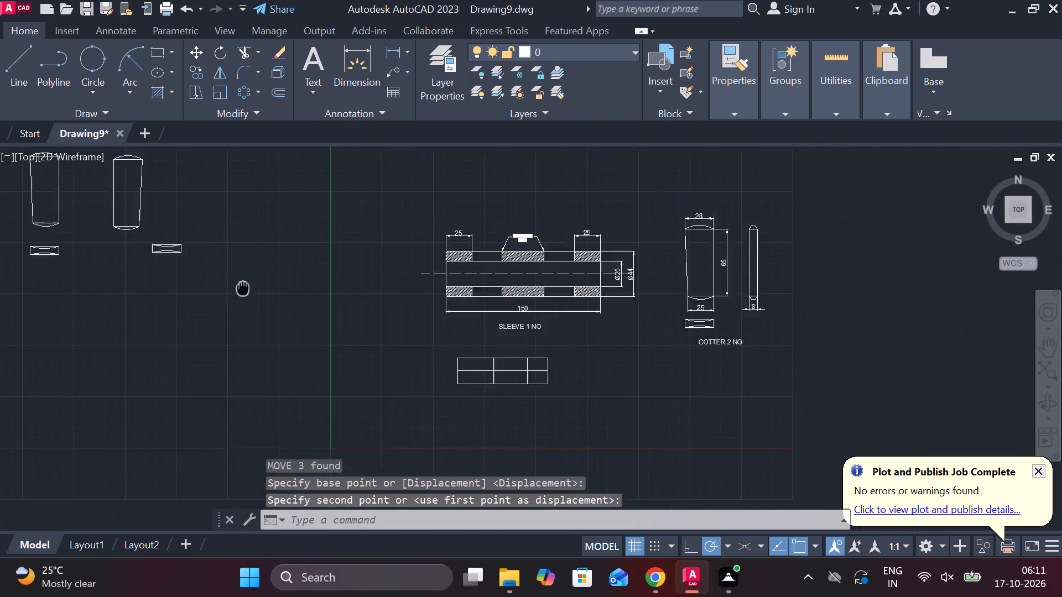
scroll(283, 313, "up", 2)
scroll(404, 364, "up", 1)
middle_click_drag(408, 347, 640, 239)
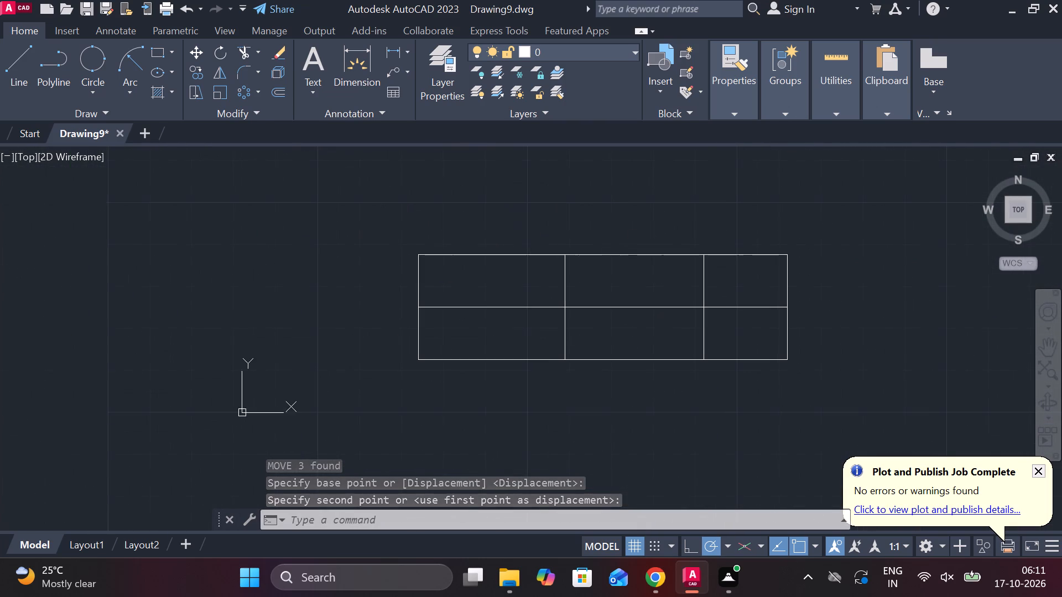
middle_click_drag(803, 275, 745, 271)
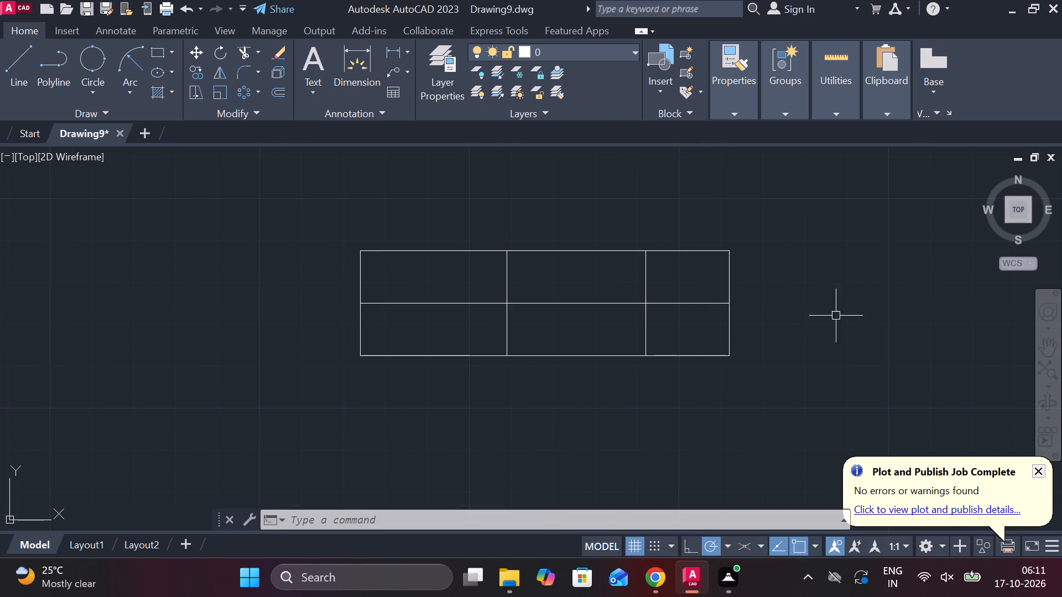
middle_click_drag(810, 315, 773, 315)
scroll(739, 269, "up", 1)
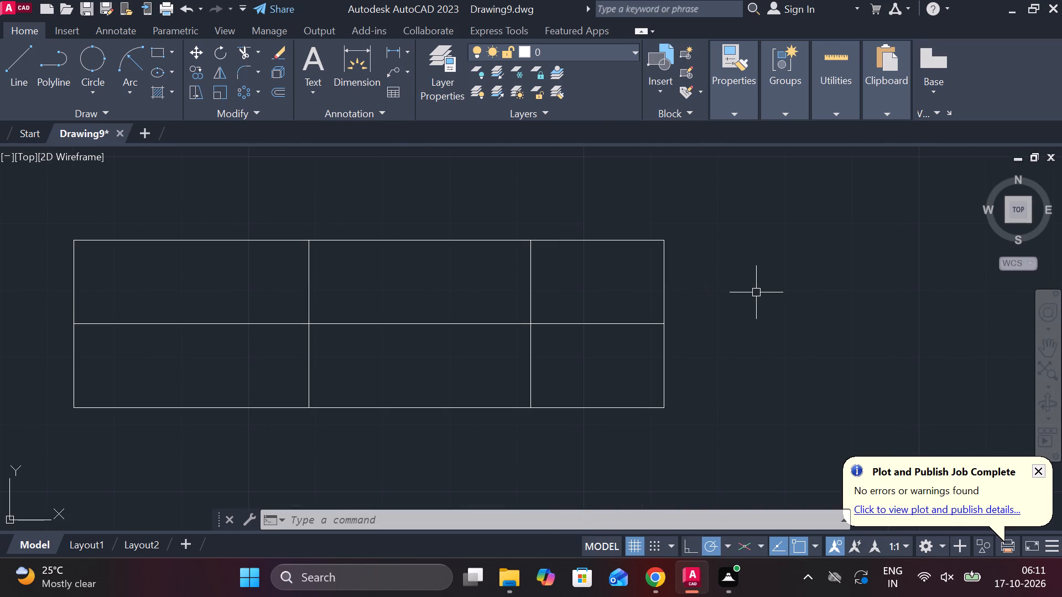
type("CH")
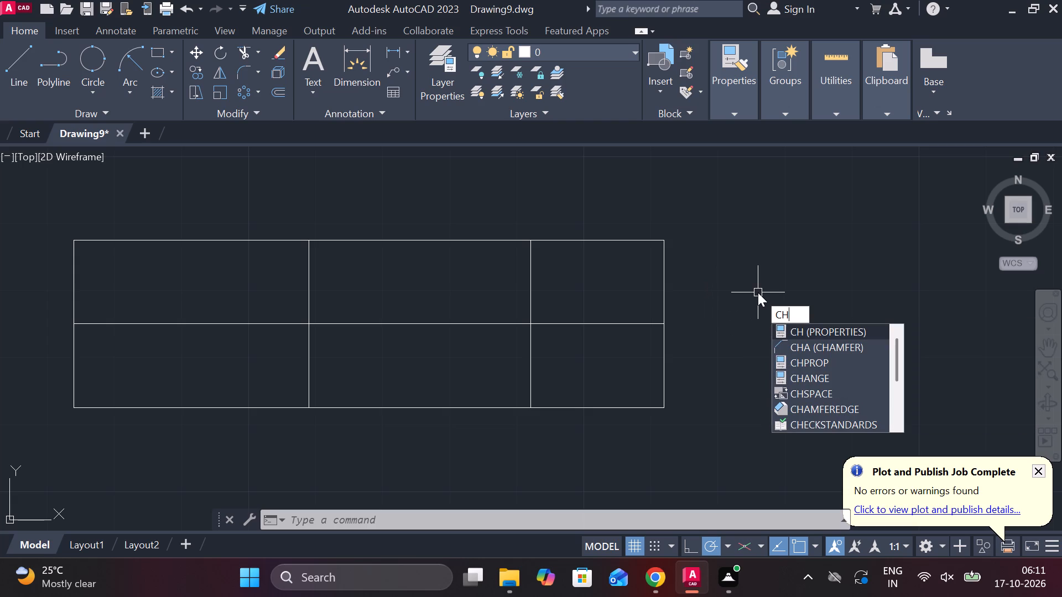
left_click(820, 346)
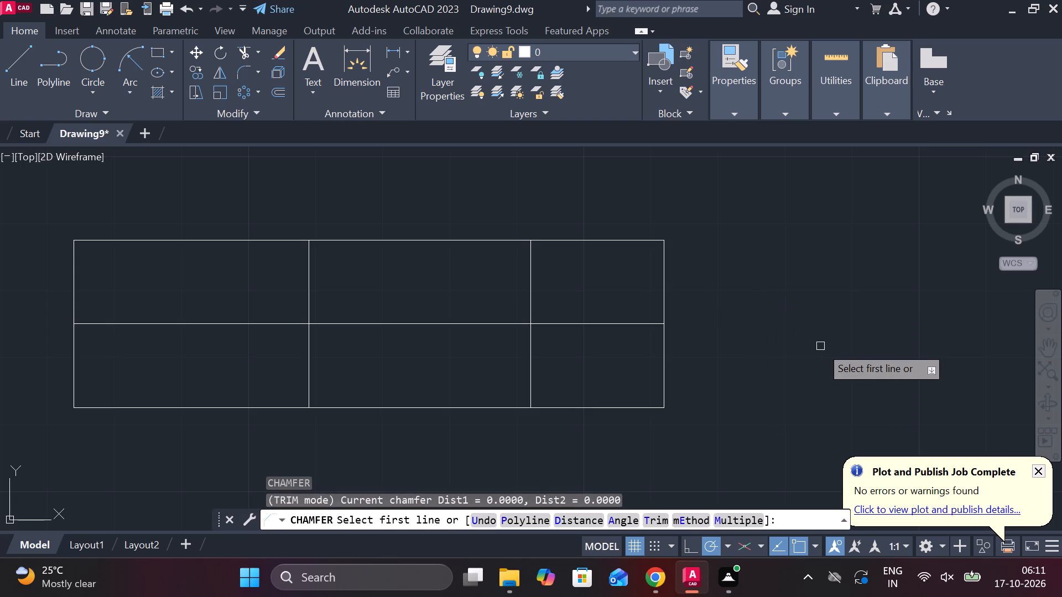
left_click(626, 521)
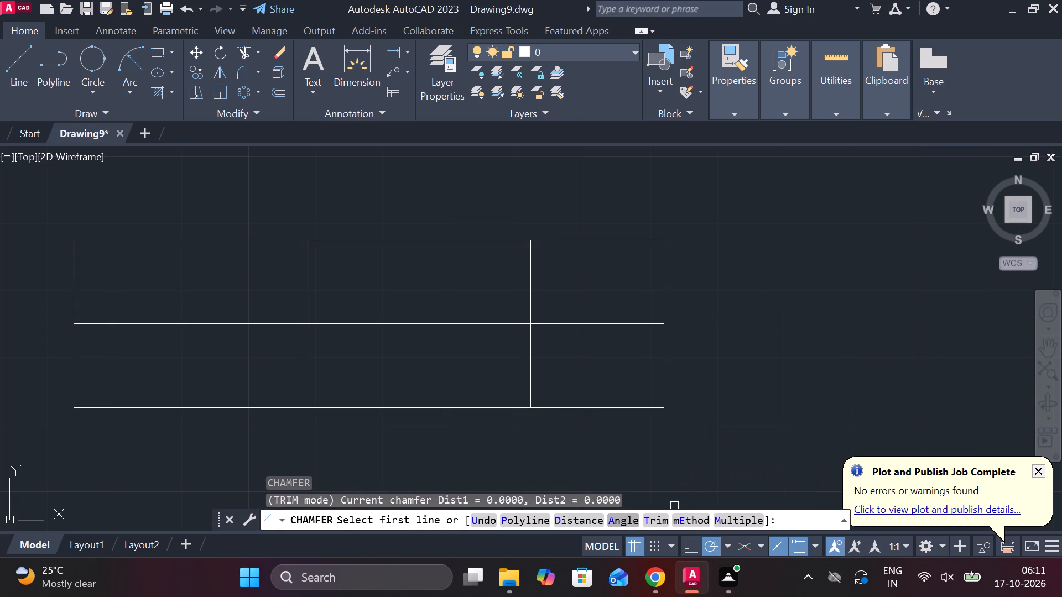
type("1 45")
key("space")
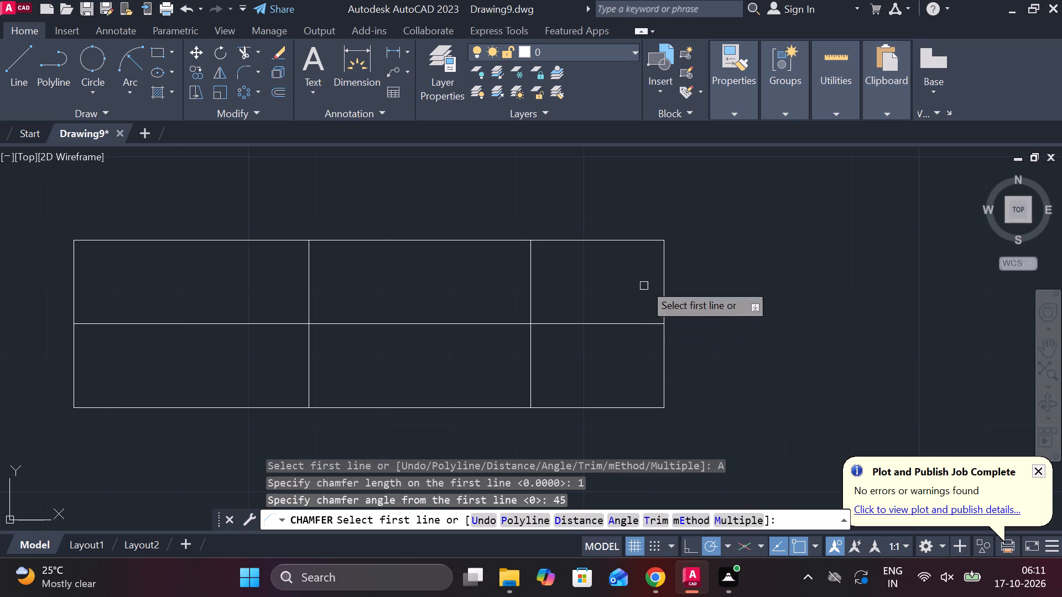
left_click(633, 240)
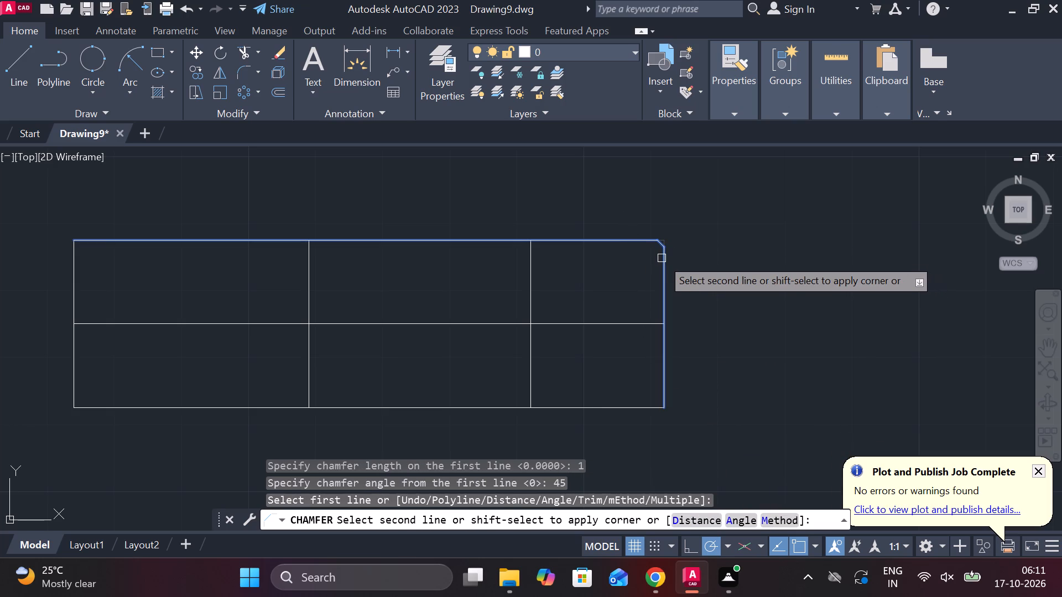
left_click(662, 258)
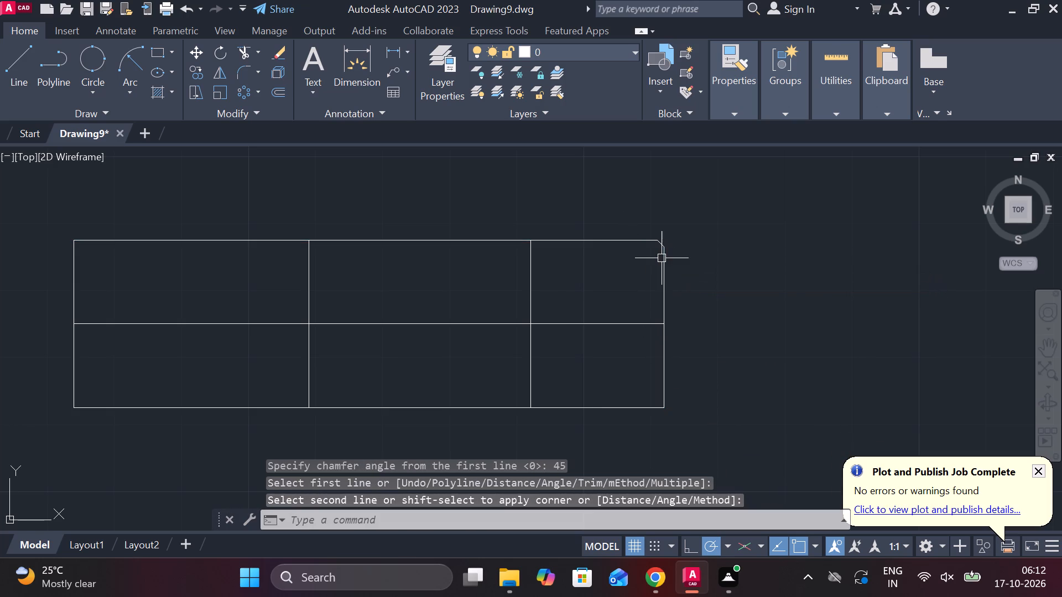
key("space")
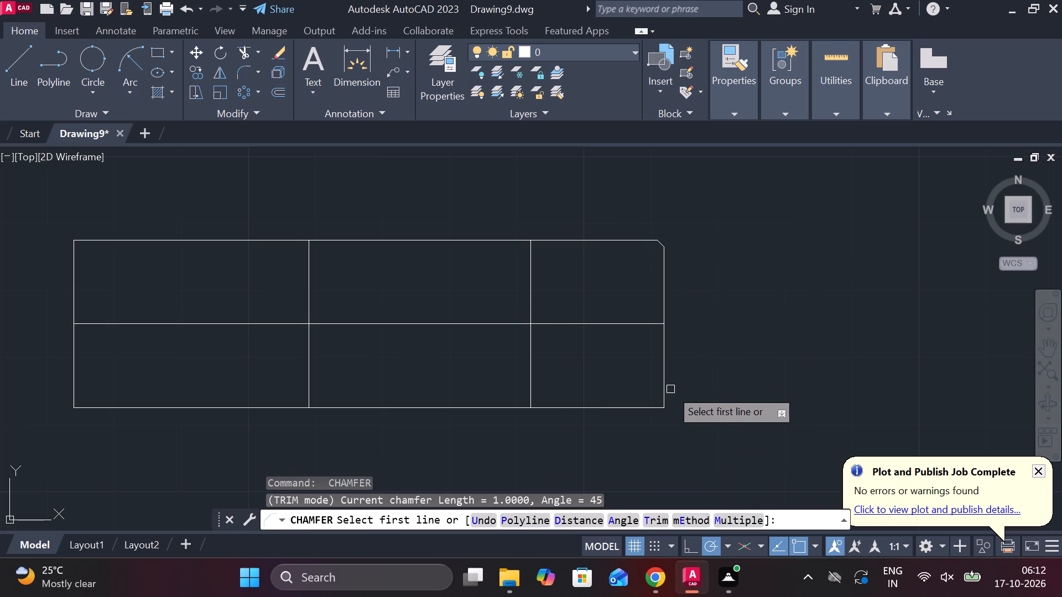
left_click(666, 381)
left_click(650, 406)
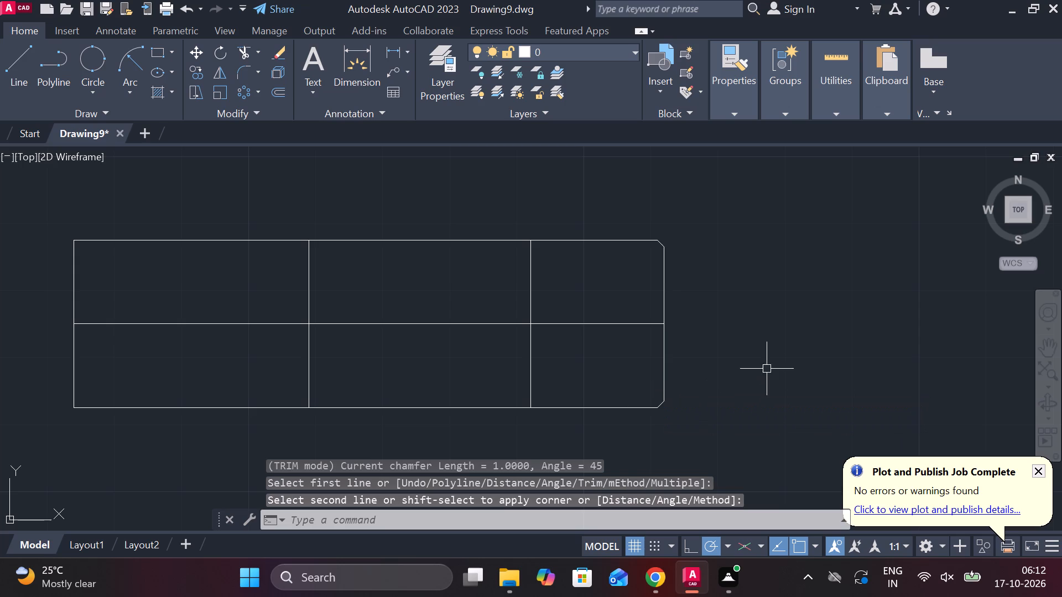
Draw a vertical line joining the inner ends of the two corner chamfers at the rectangle's right end.
key("l")
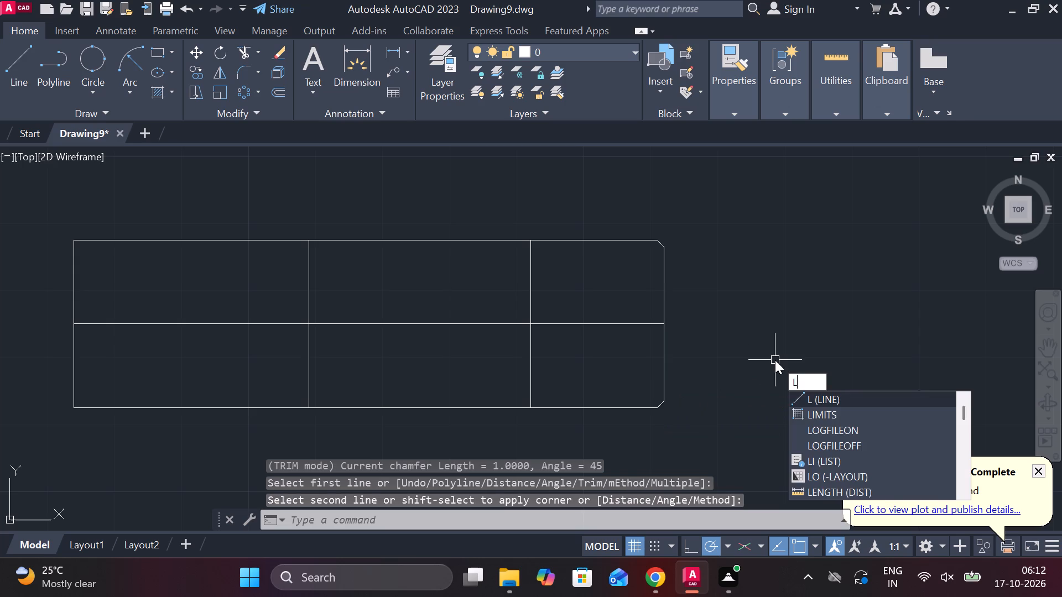
key("Return")
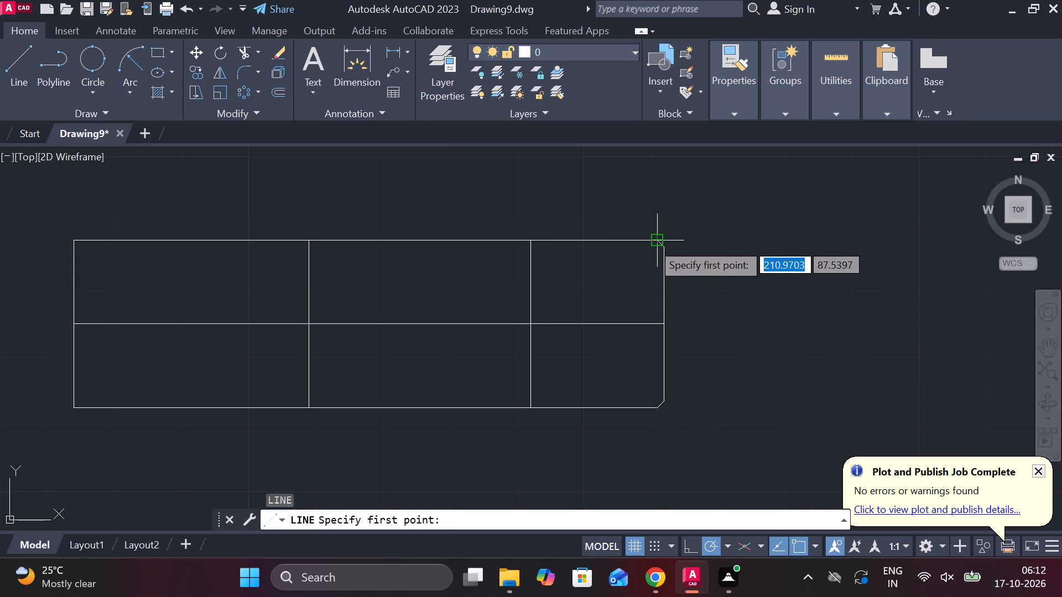
left_click(652, 243)
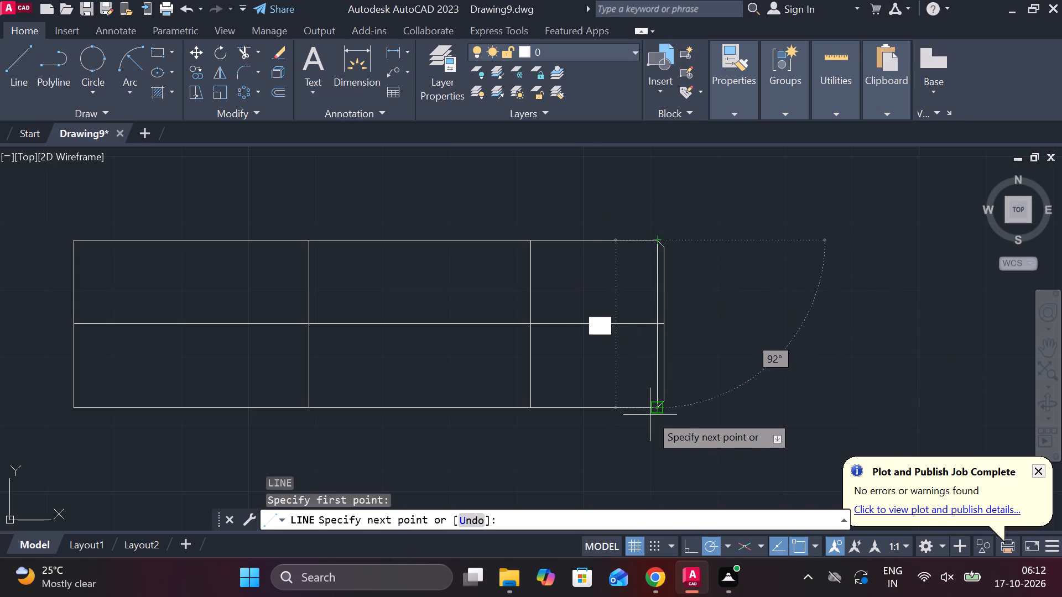
left_click(653, 411)
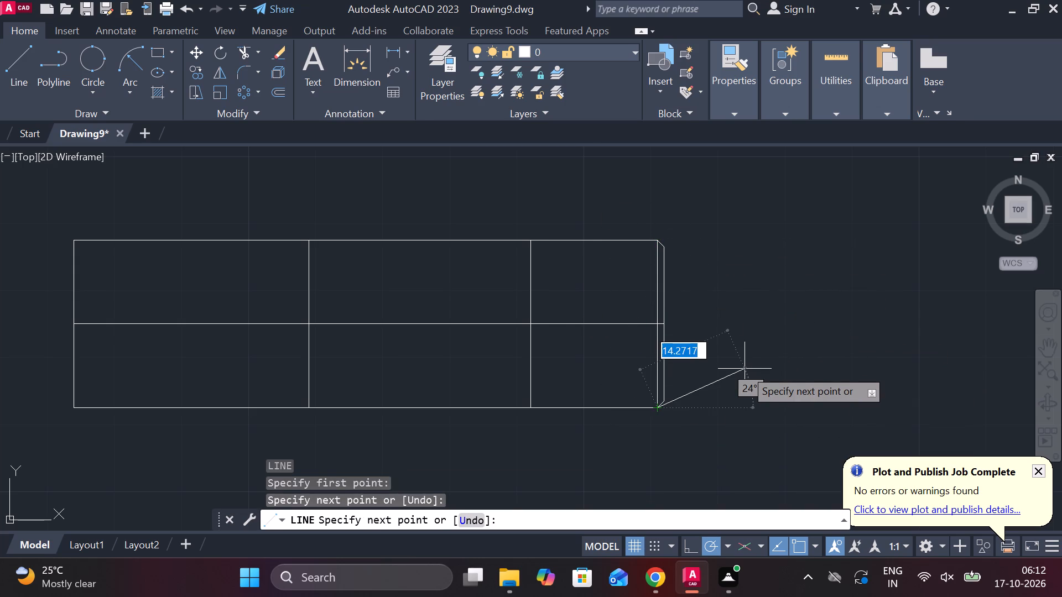
key("Escape")
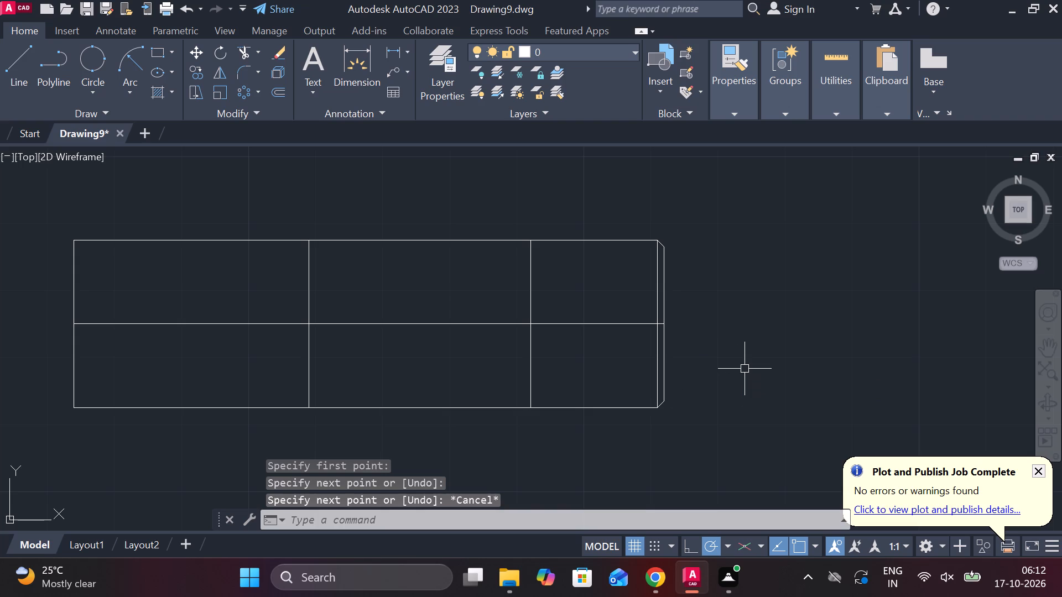
Draw a curved spline across the rectangle's left bay, starting on the top edge and running past the bottom edge.
scroll(715, 353, "down", 1)
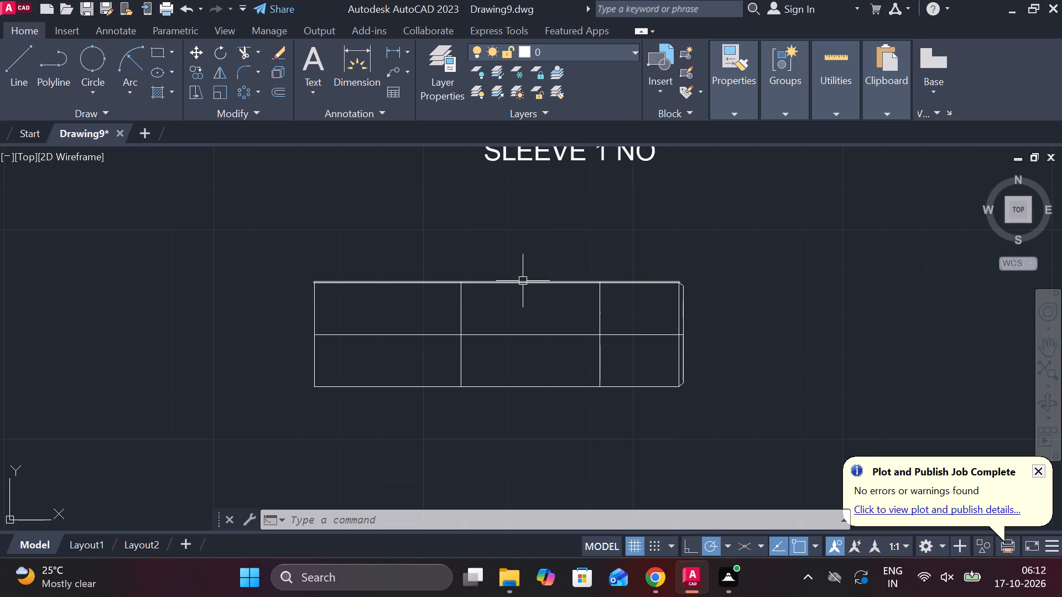
middle_click_drag(414, 265, 425, 266)
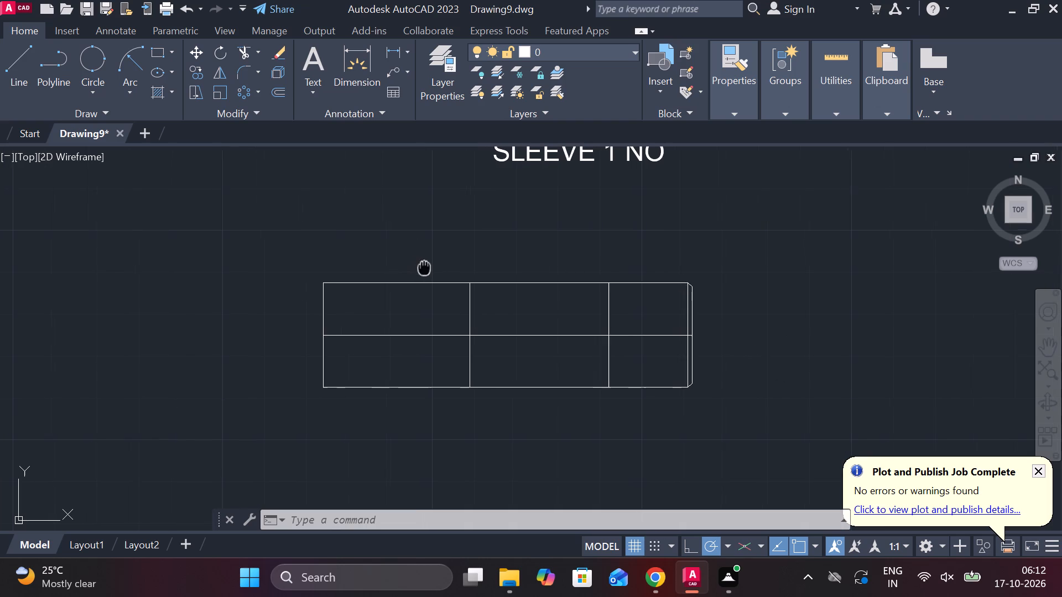
middle_click_drag(425, 266, 431, 268)
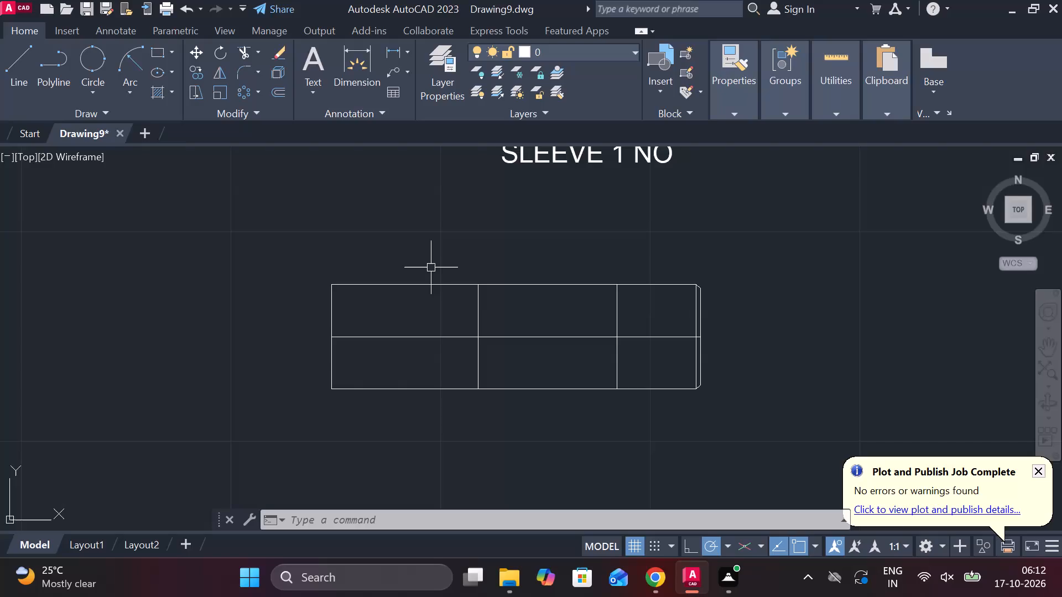
type("SPL")
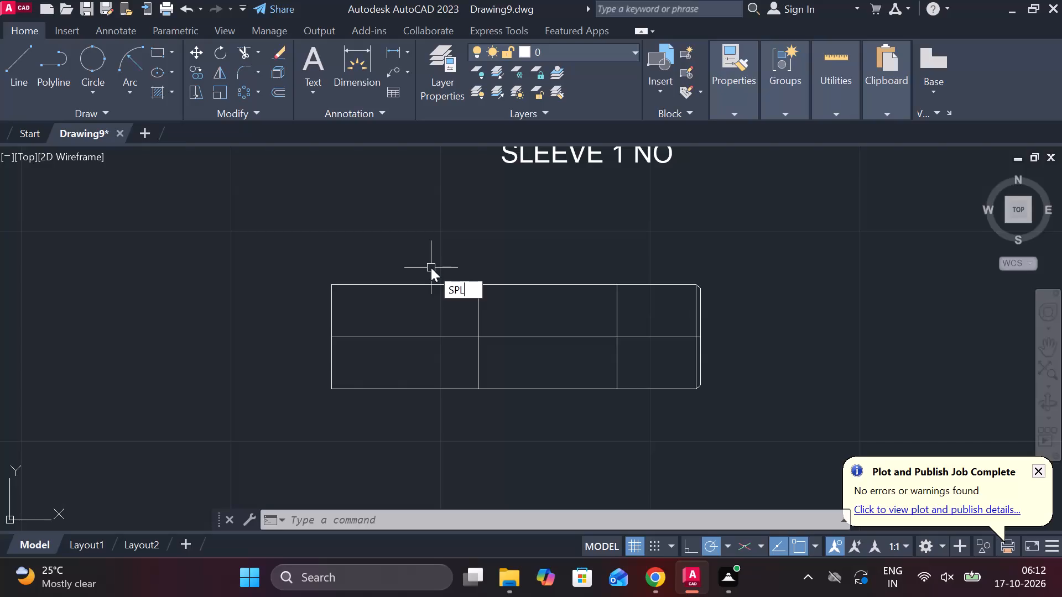
left_click(514, 310)
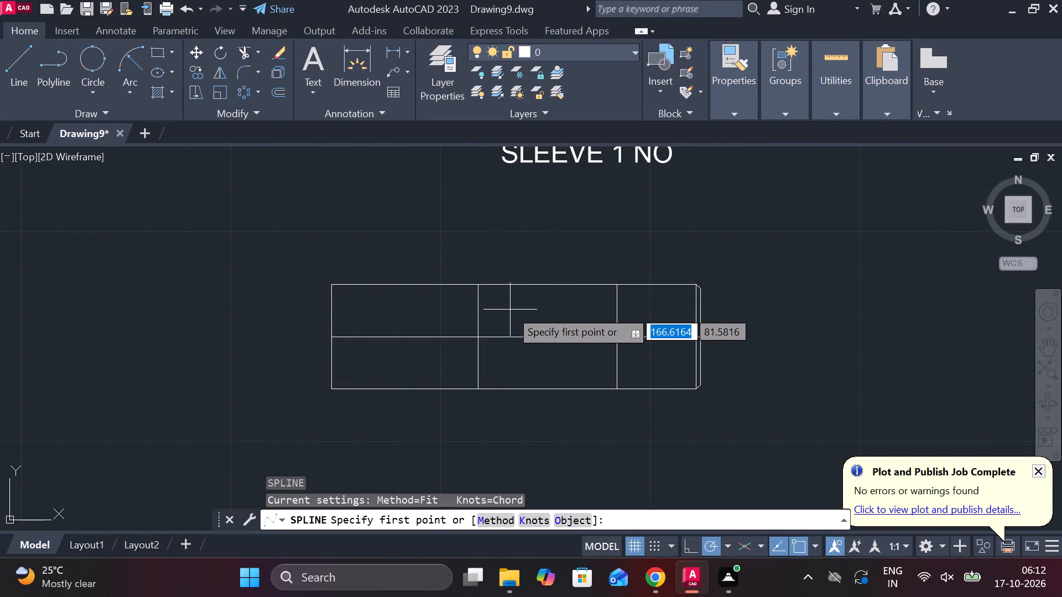
left_click(415, 287)
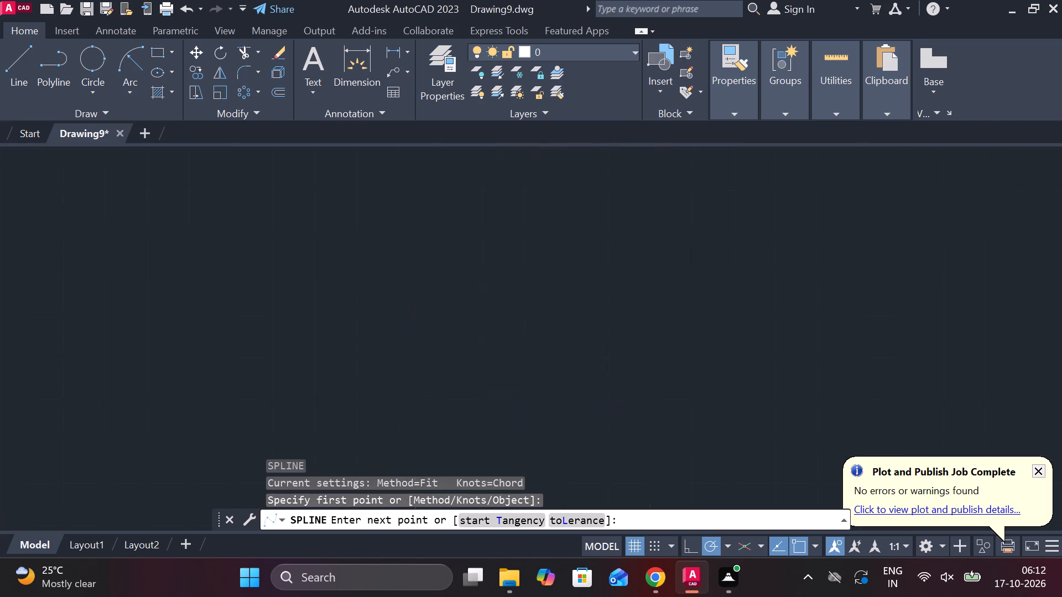
left_click(414, 395)
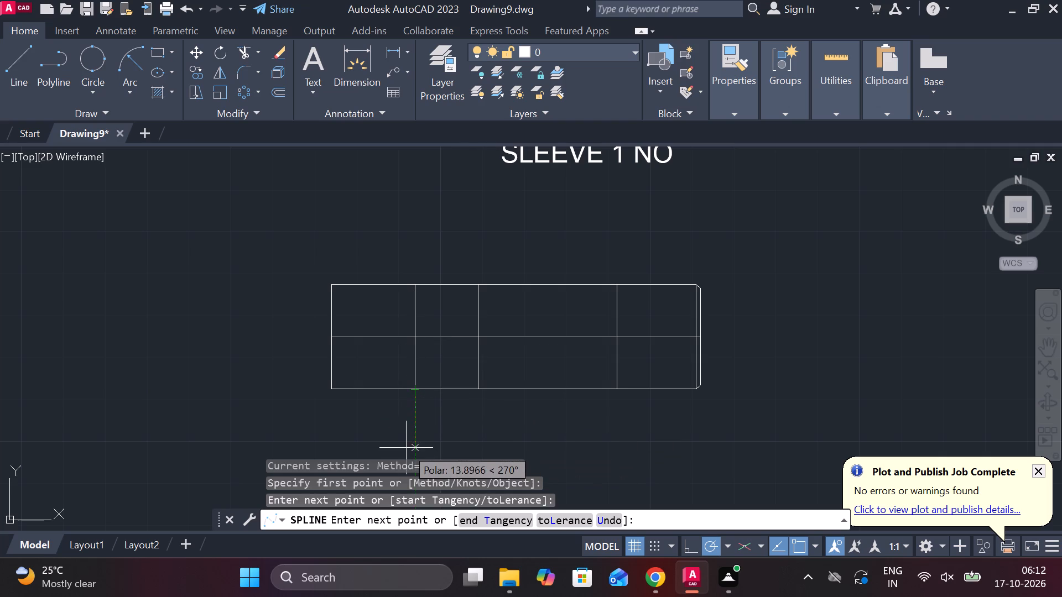
left_click(400, 431)
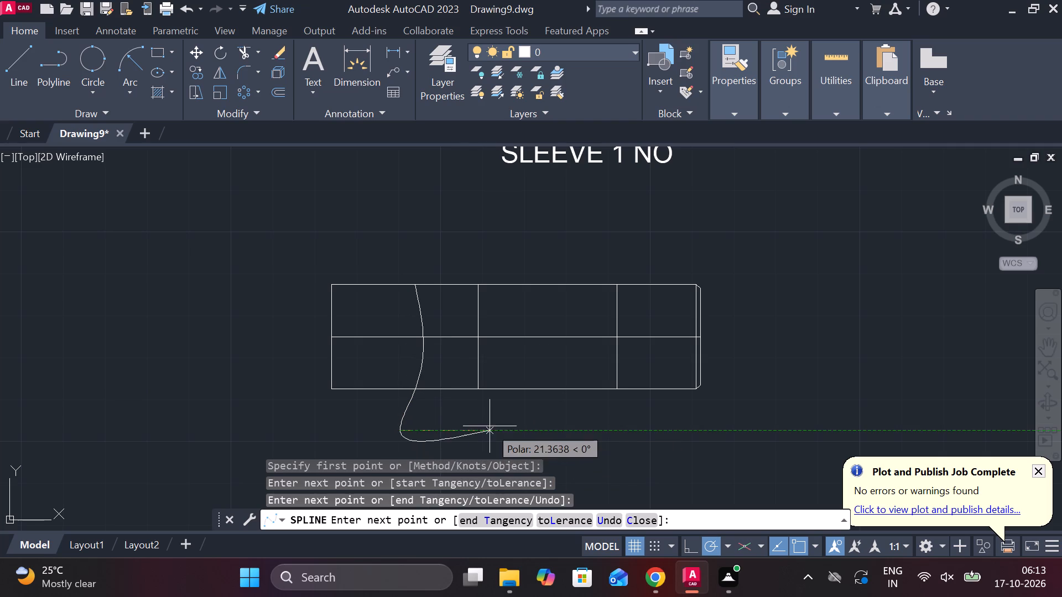
key("Return")
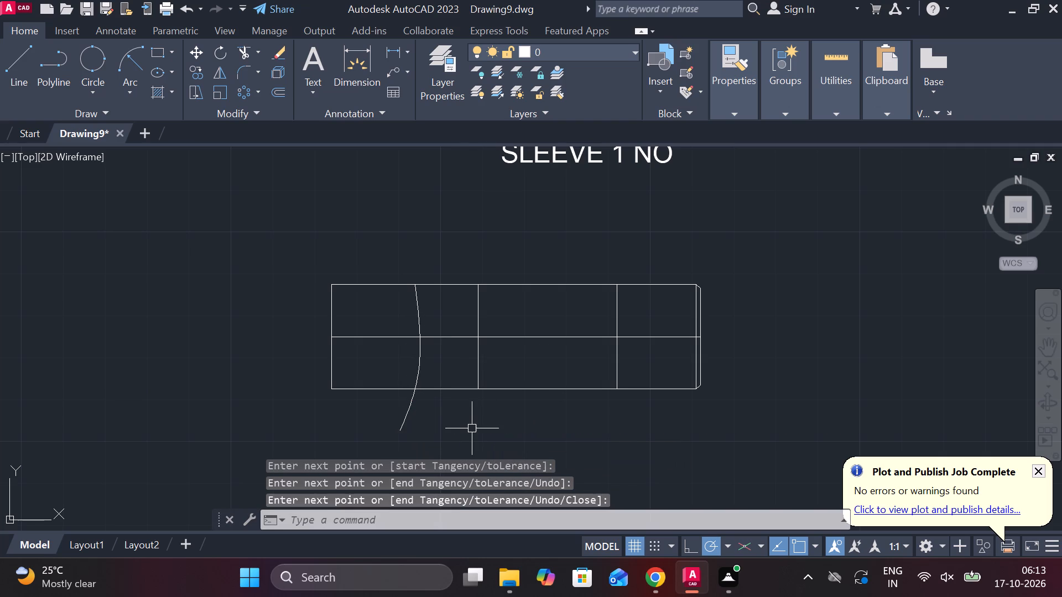
Trim the part of the left bay's spline that overhangs the rectangle's bottom edge.
type("TR")
key("space")
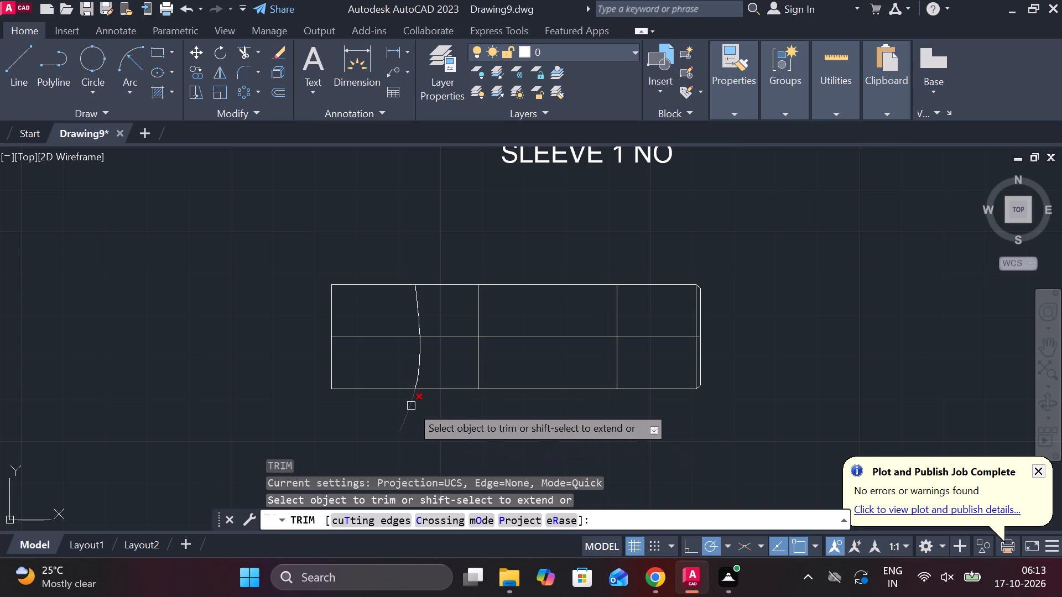
left_click(411, 406)
middle_click_drag(700, 368, 673, 368)
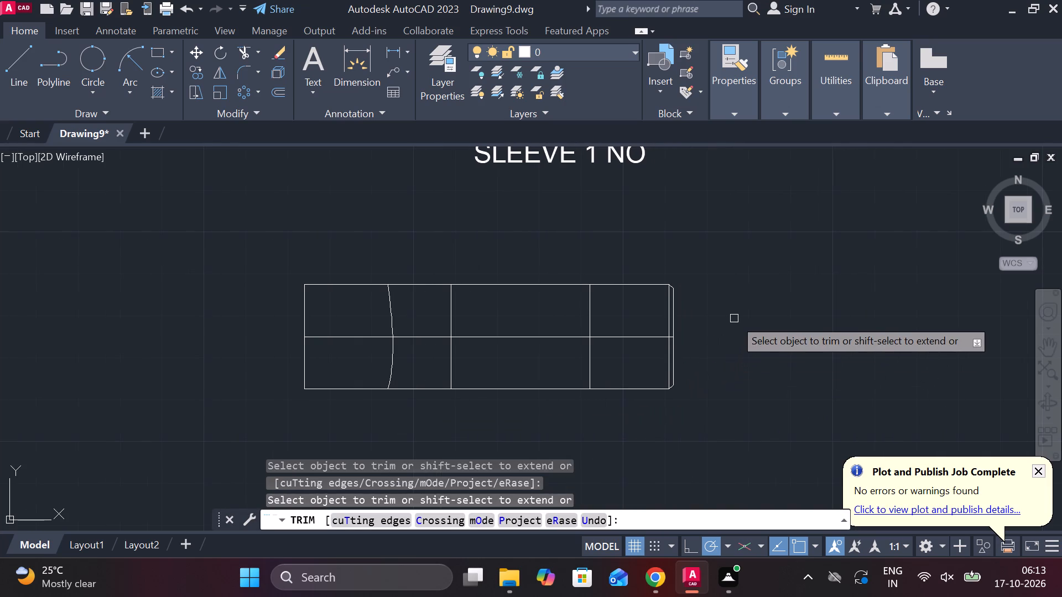
key("Escape")
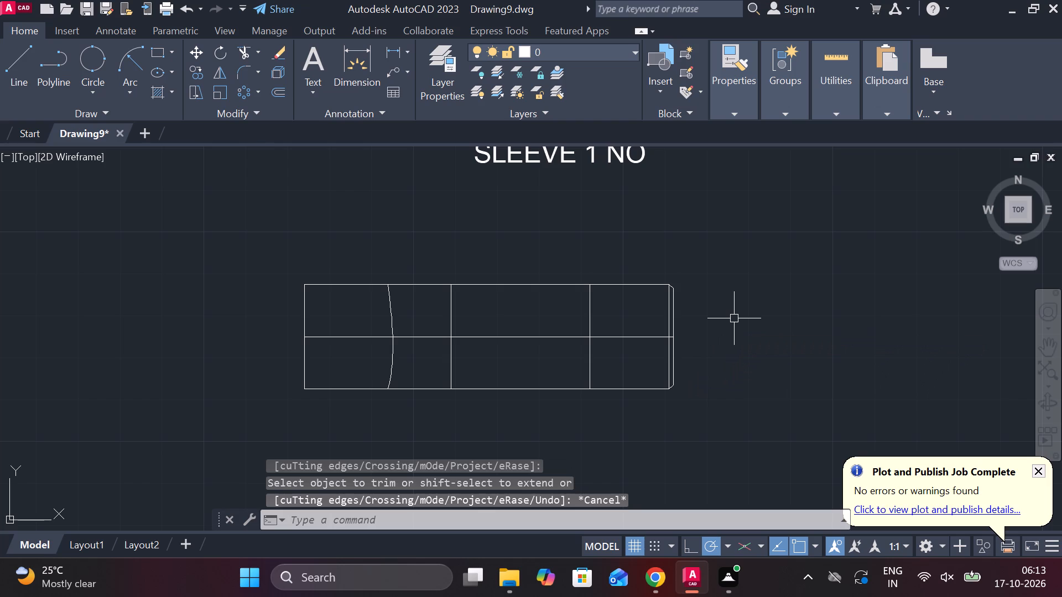
Draw a second curved spline just right of the slot's right-hand vertical line, from the top edge to below the bottom edge.
type("SP")
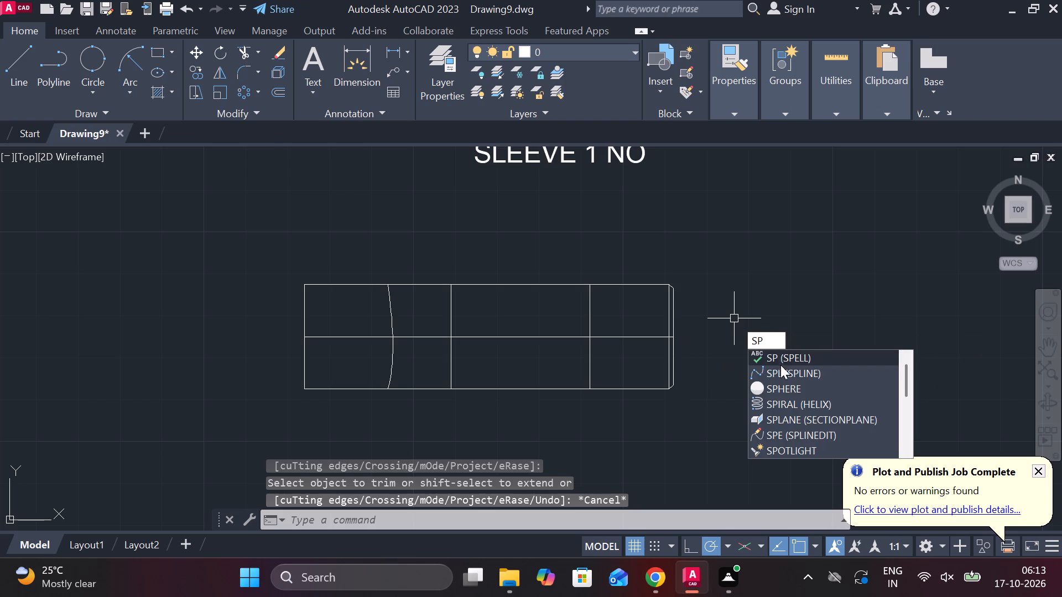
left_click(781, 367)
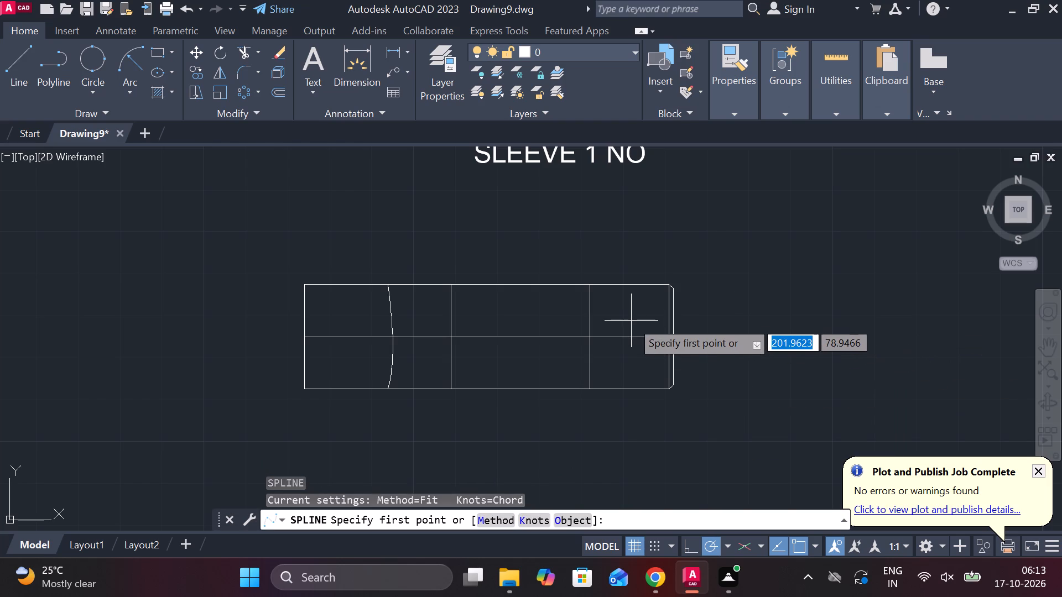
scroll(598, 282, "up", 1)
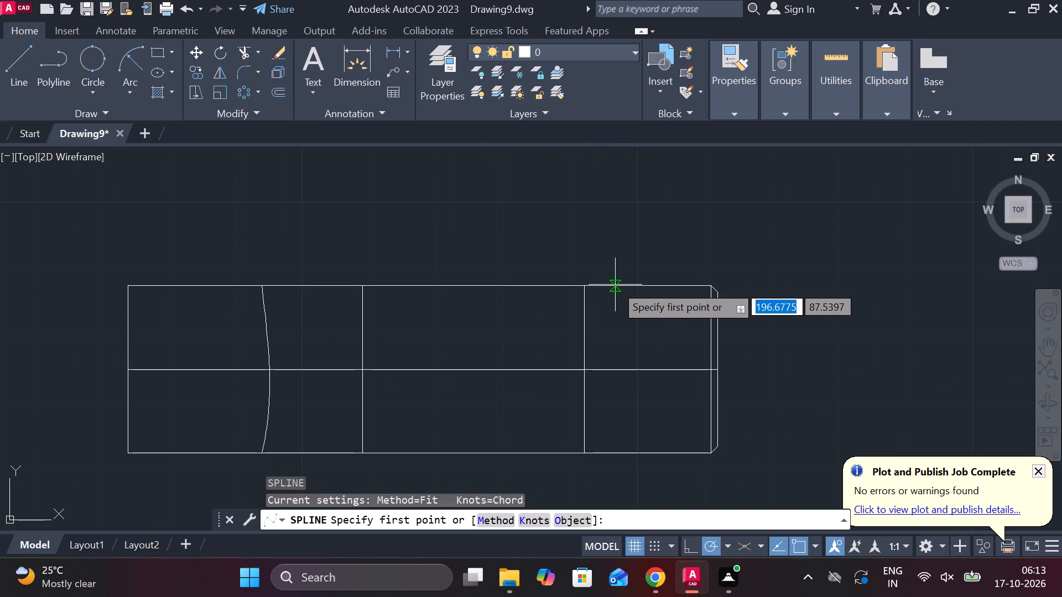
left_click(623, 287)
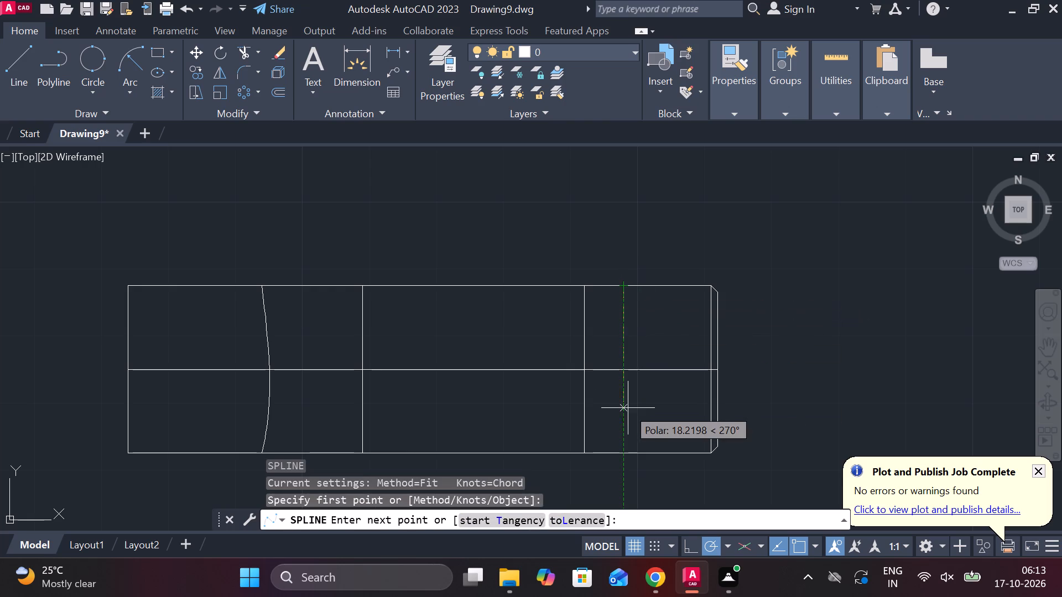
left_click(638, 446)
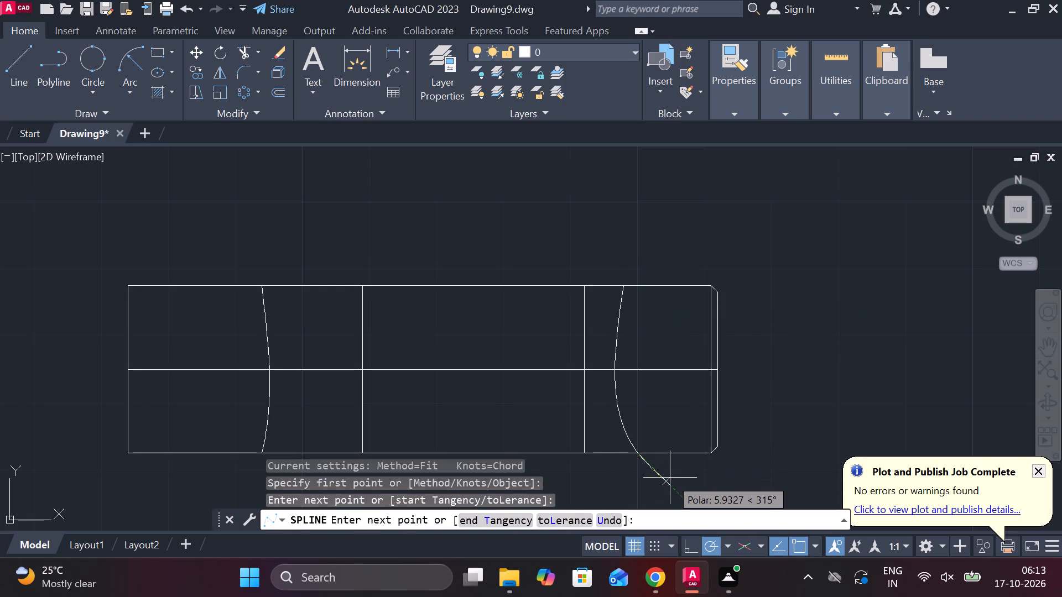
left_click(630, 483)
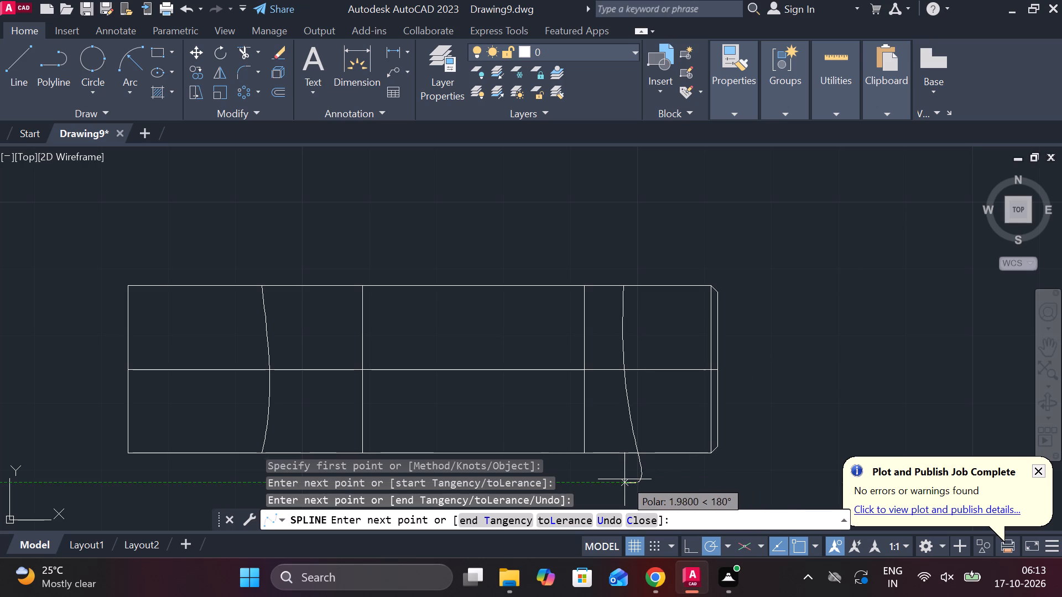
key("Return")
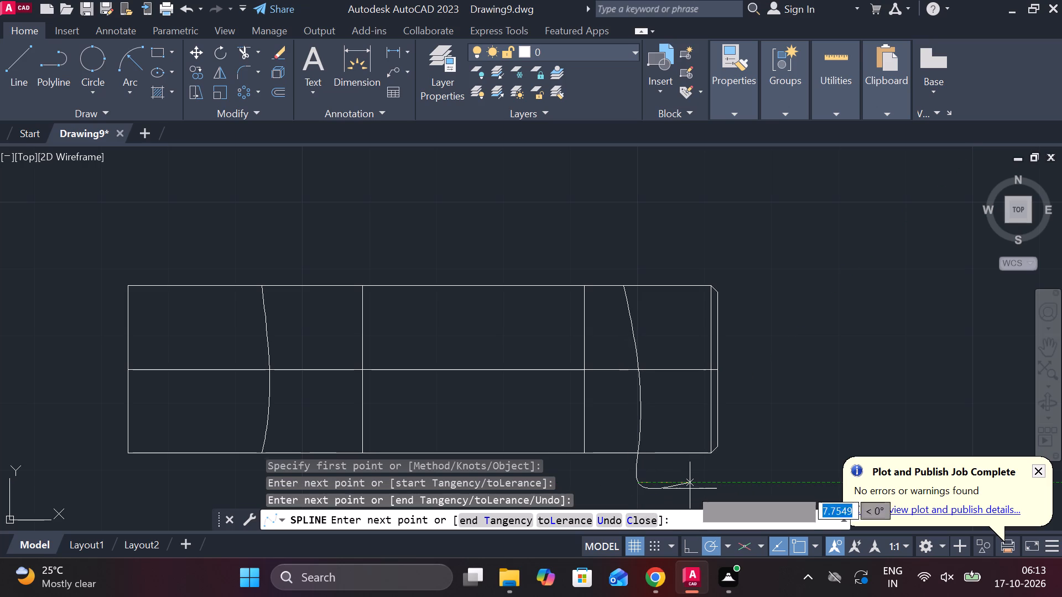
Trim the part of the second spline that overhangs the rectangle's bottom edge.
middle_click_drag(701, 442, 666, 347)
type("TR")
key("space")
left_click(599, 378)
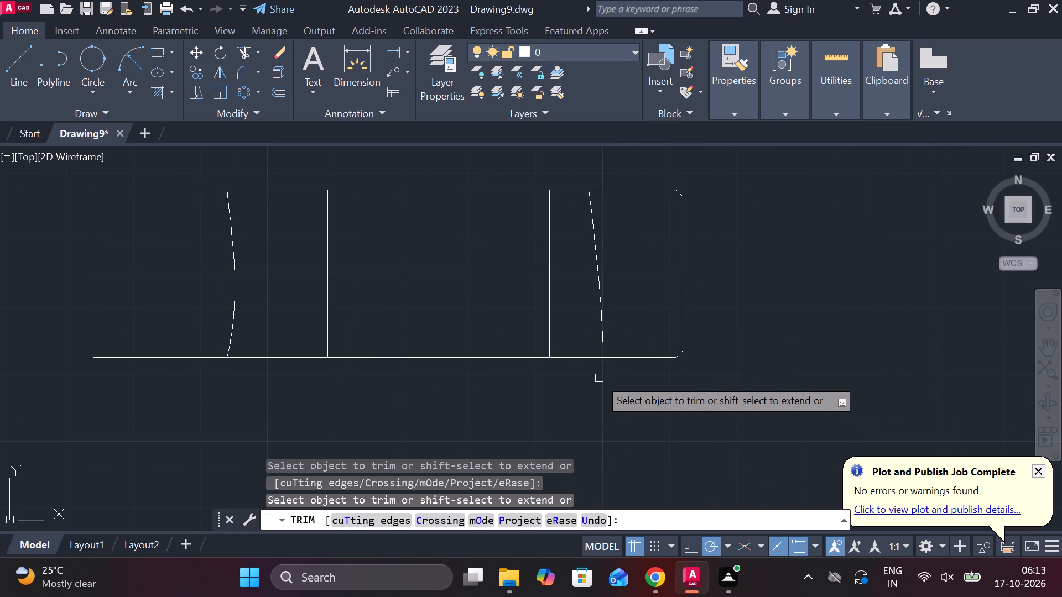
scroll(670, 389, "down", 1)
key("Escape")
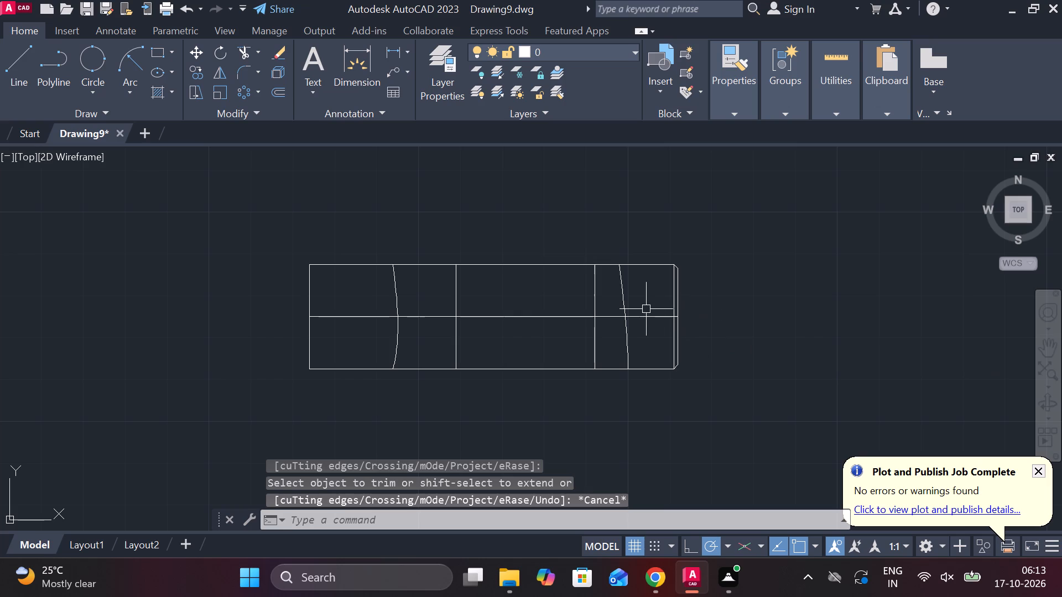
Change the linetype of the rectangle's horizontal centre line to ACAD_ISO02W100.
left_click(652, 316)
left_click(740, 117)
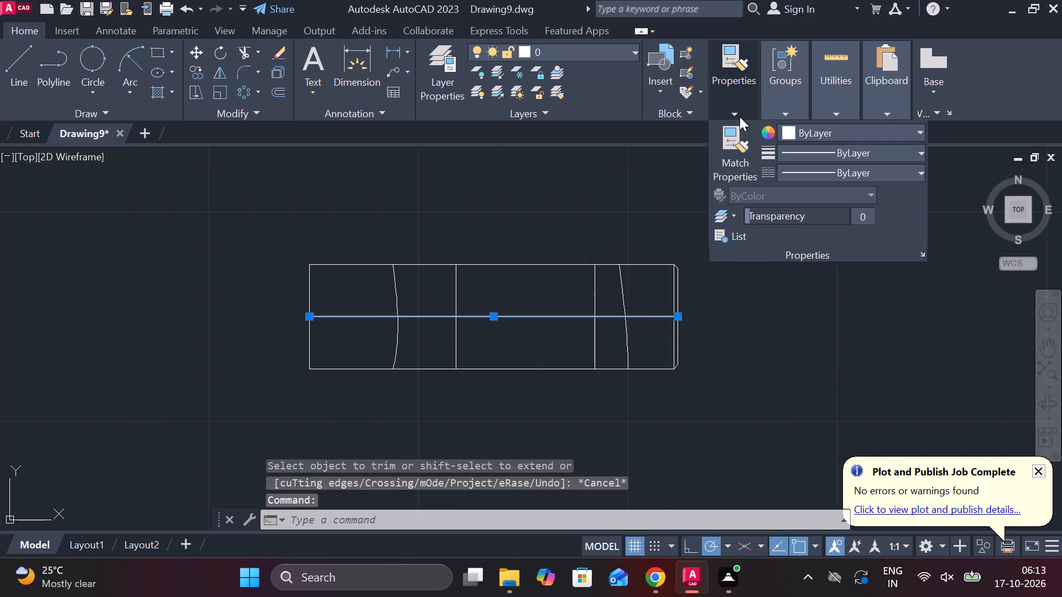
left_click(809, 174)
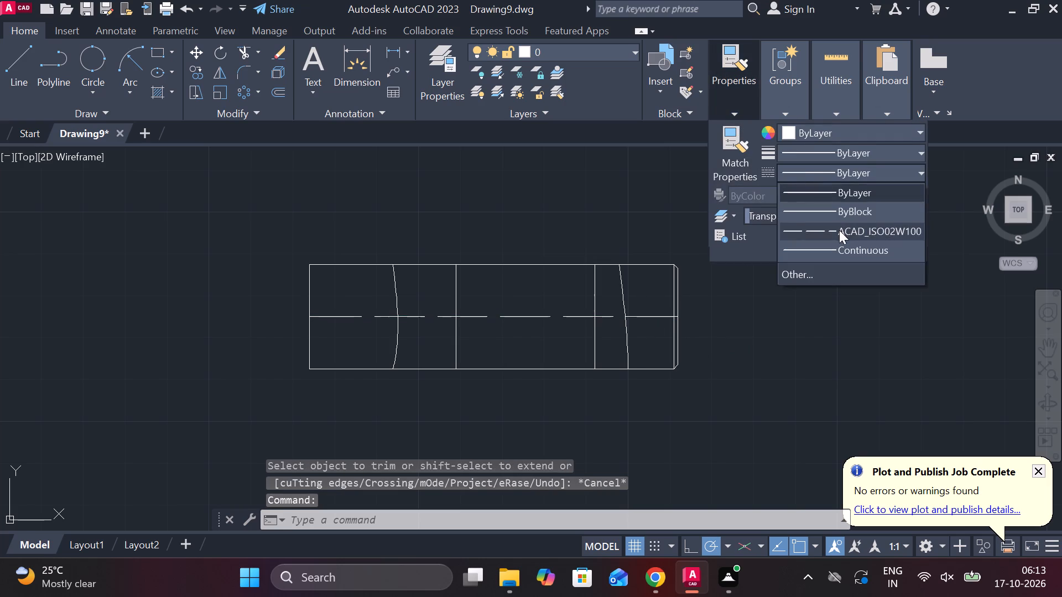
left_click(839, 230)
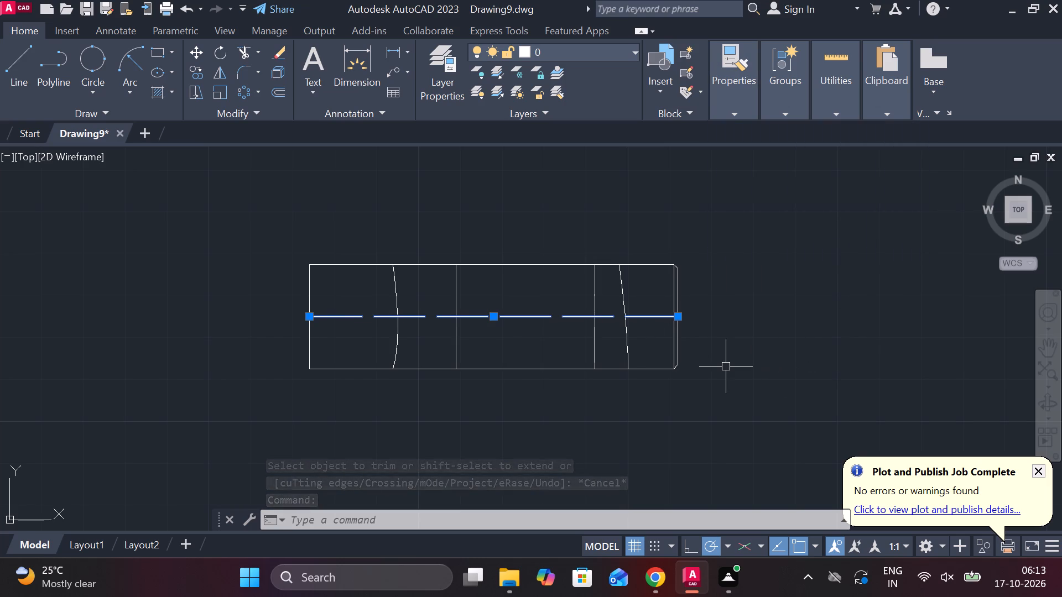
key("Escape")
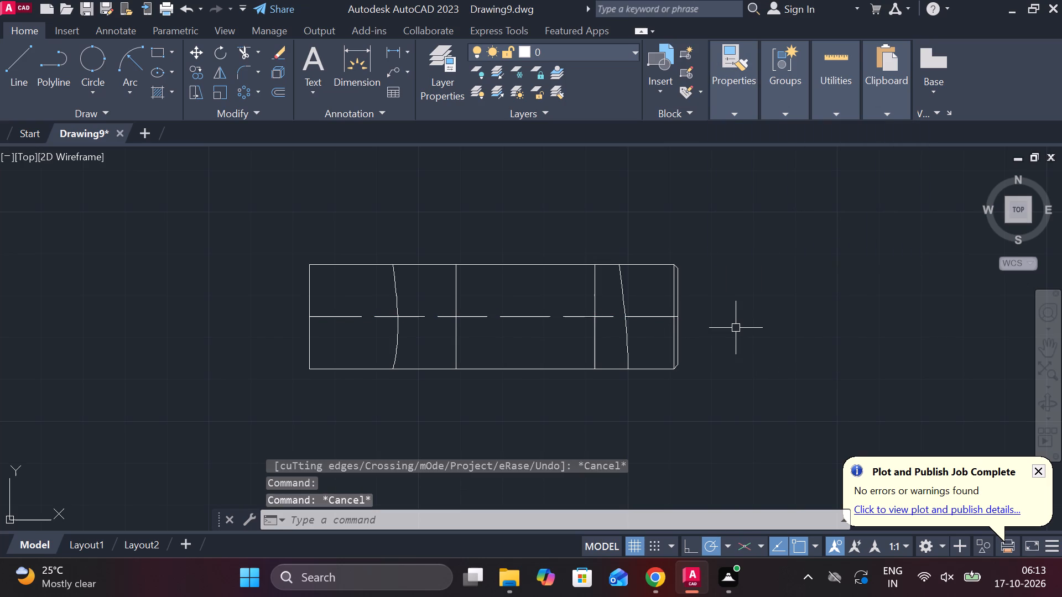
Draw the left-hand shank outline starting 11 above the centre line: 20 leftward, 22 down, and back just past the rectangle's left edge.
middle_click(749, 327)
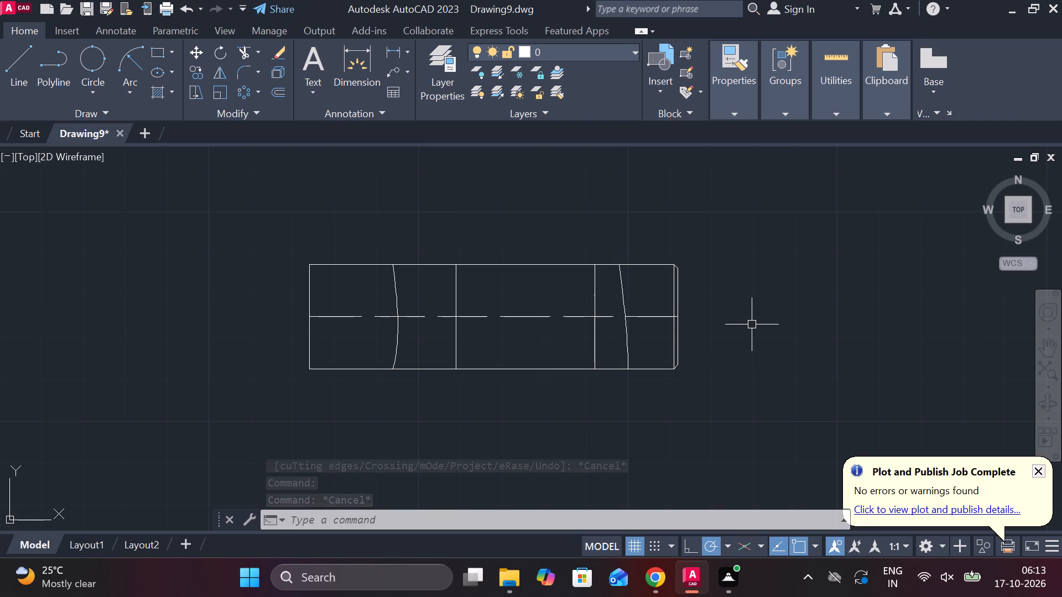
middle_click_drag(508, 310, 519, 311)
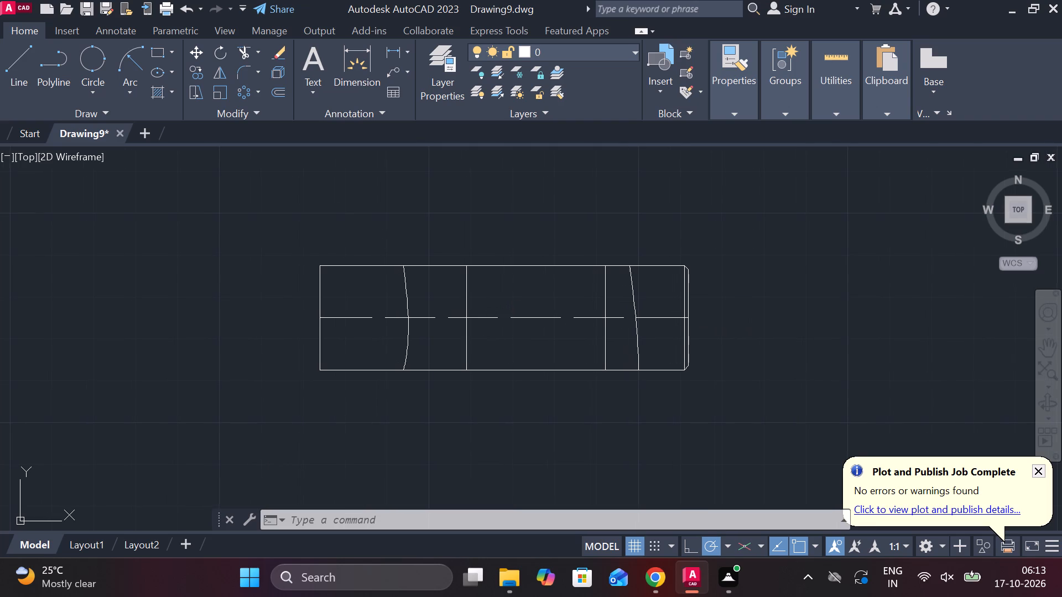
key("l")
key("Return")
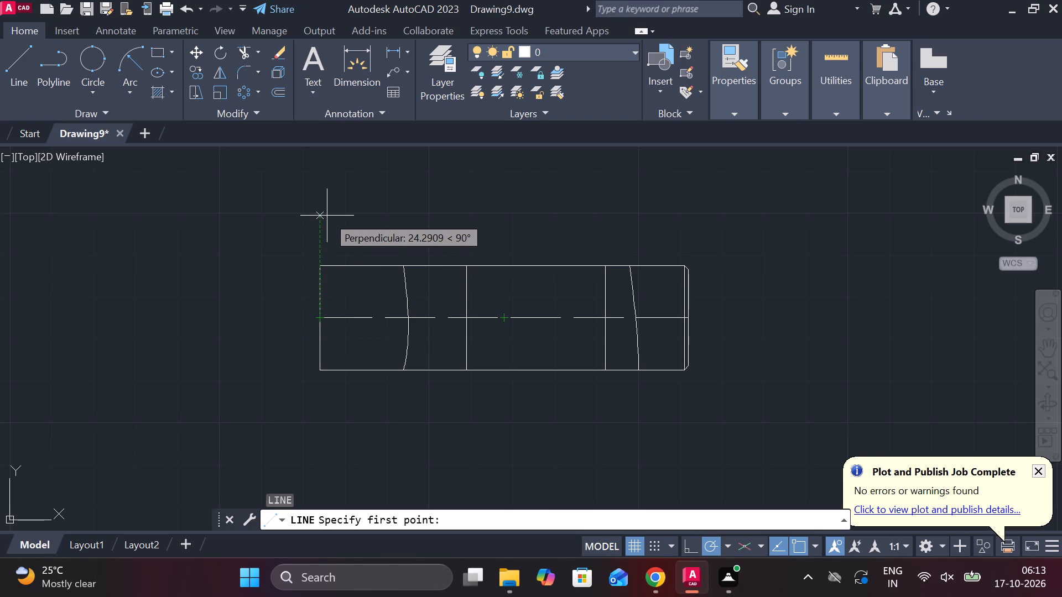
type("11")
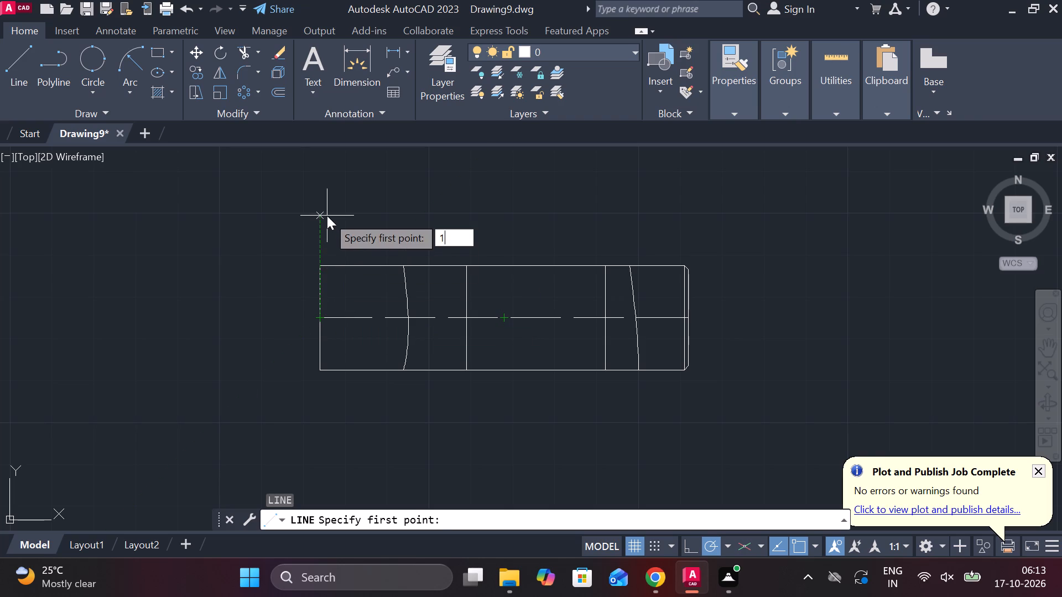
key("space")
middle_click_drag(251, 268, 353, 275)
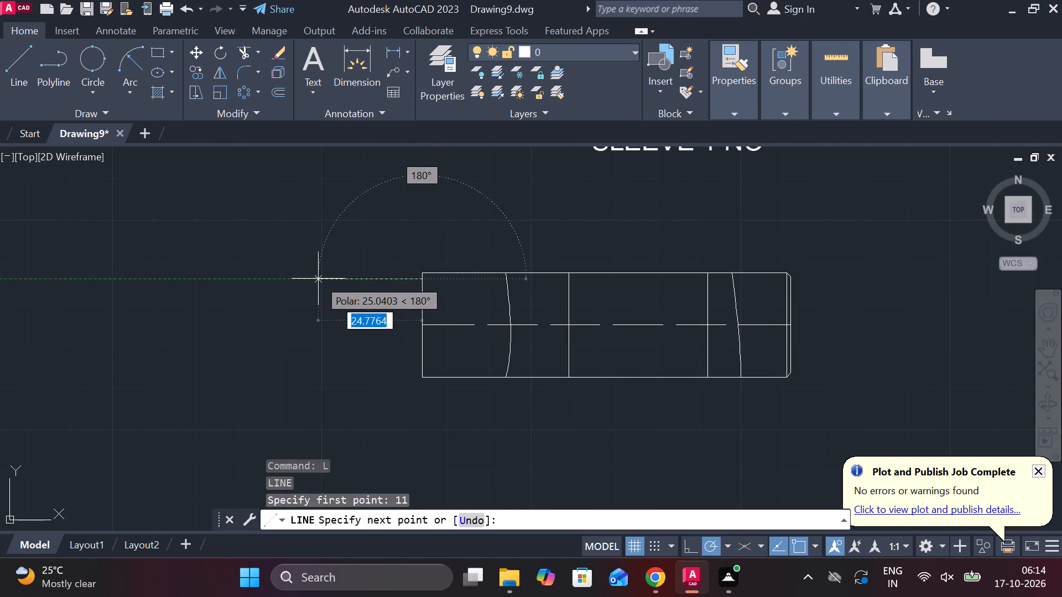
key("2")
key("0")
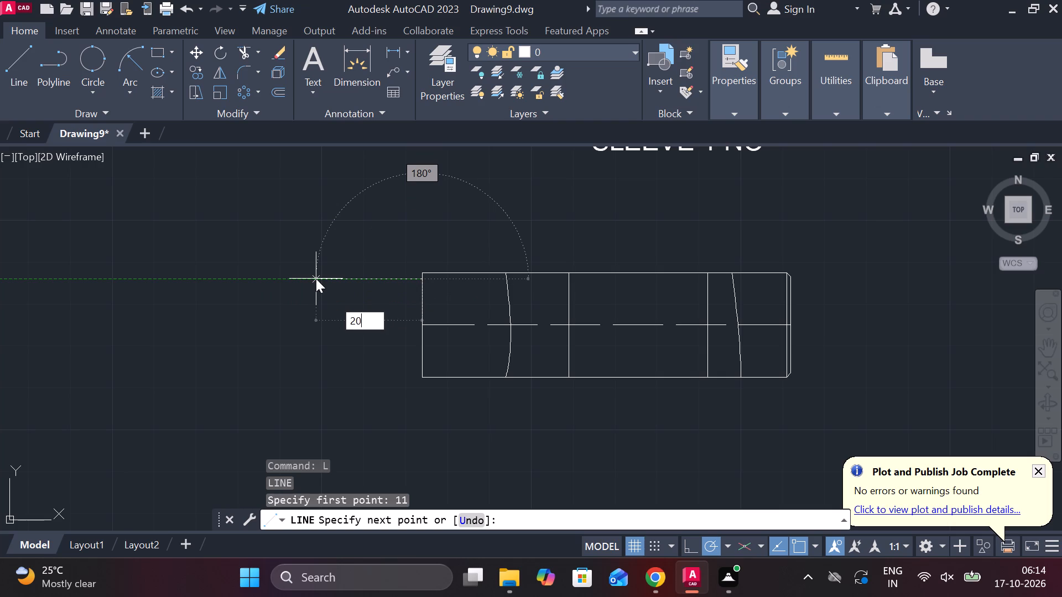
key("Return")
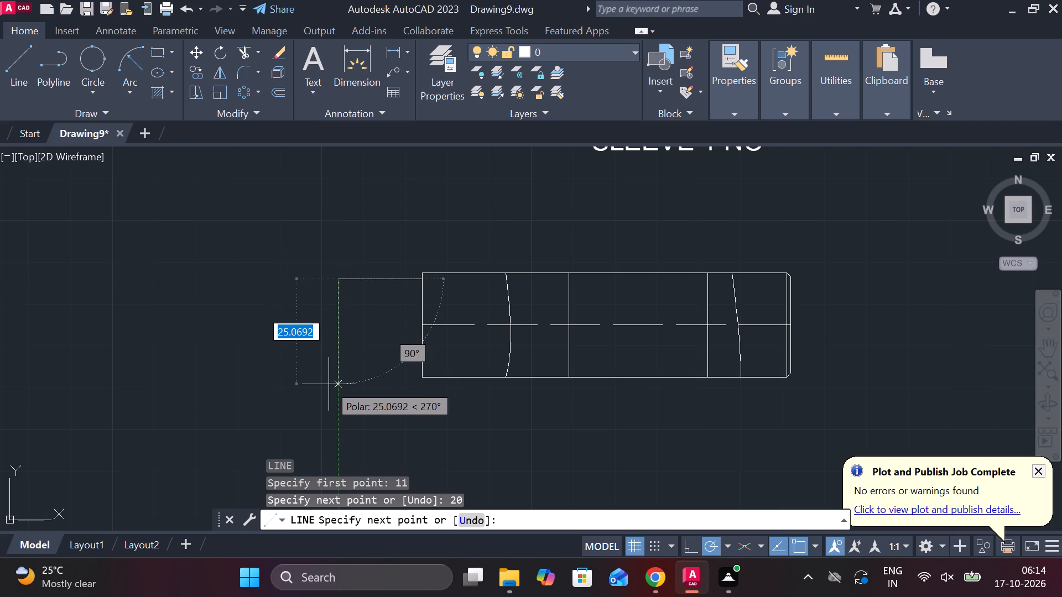
type("22")
key("space")
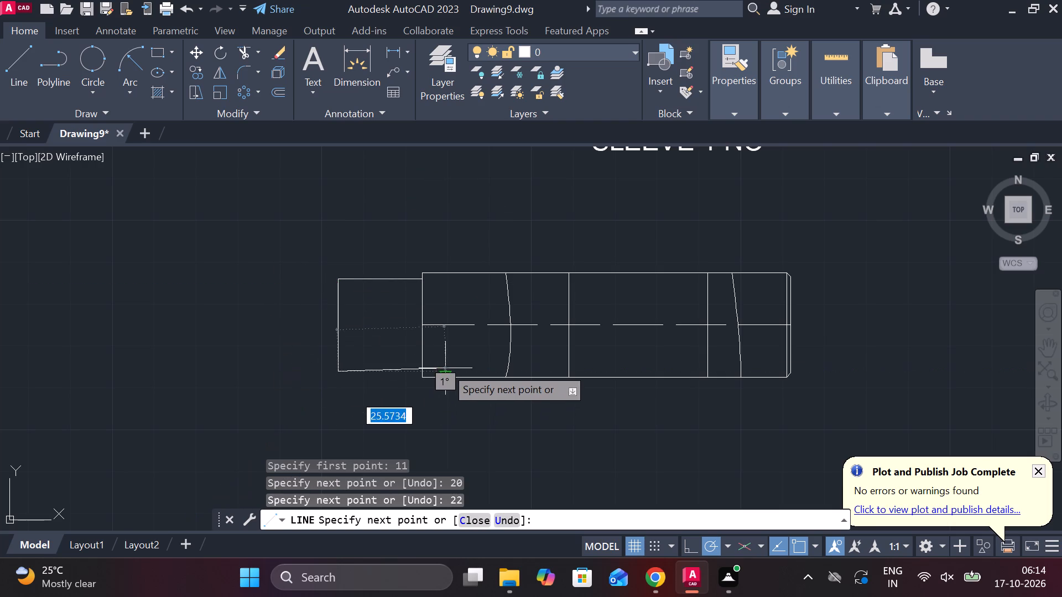
scroll(446, 367, "up", 2)
left_click(436, 375)
key("Escape")
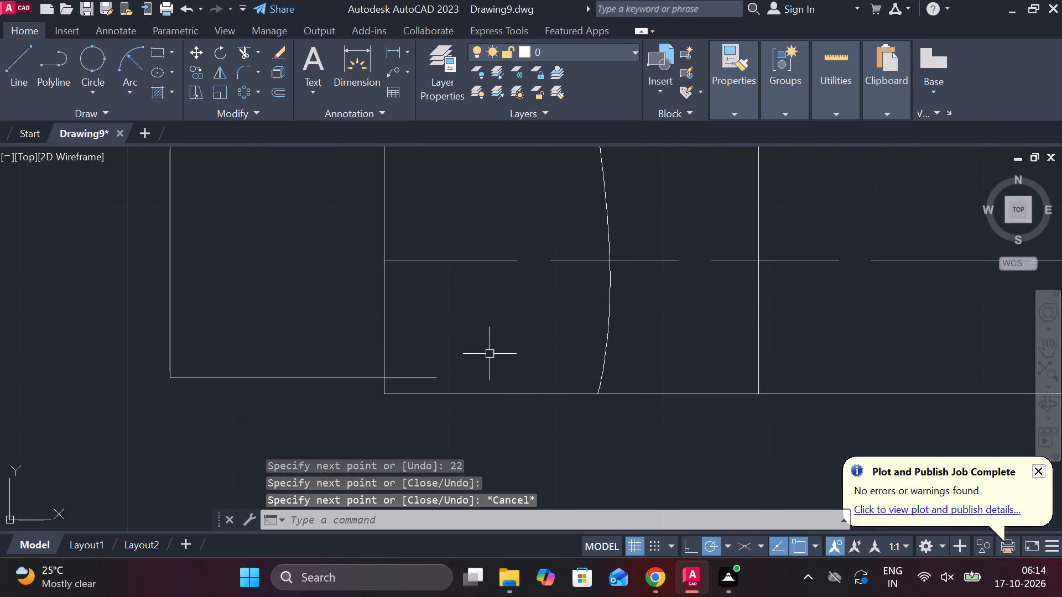
Trim the part of the shank's bottom edge that overhangs past the rectangle's left edge.
type("TR")
key("space")
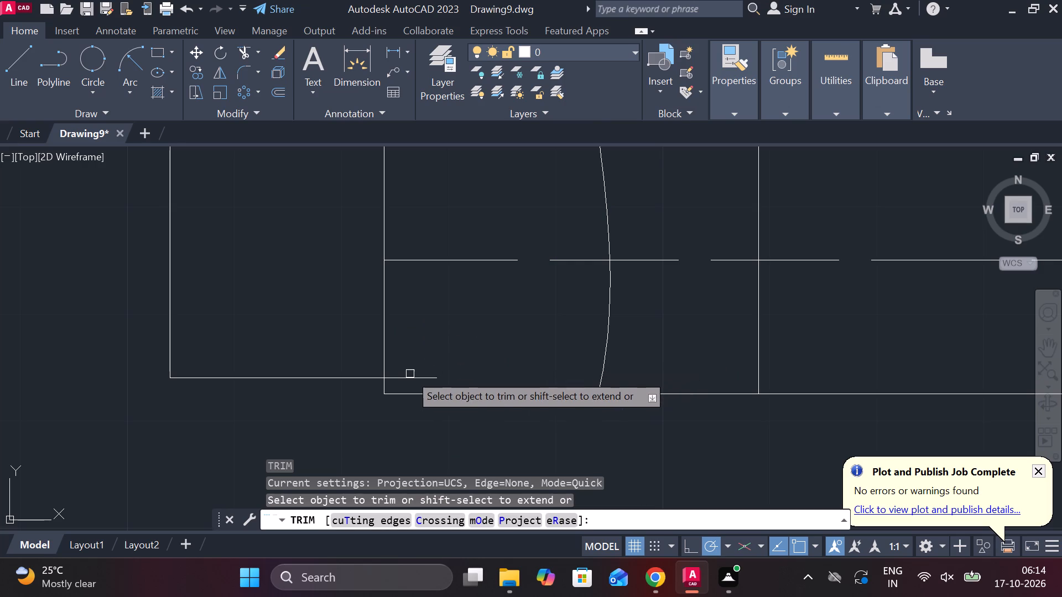
left_click(410, 379)
scroll(414, 379, "down", 4)
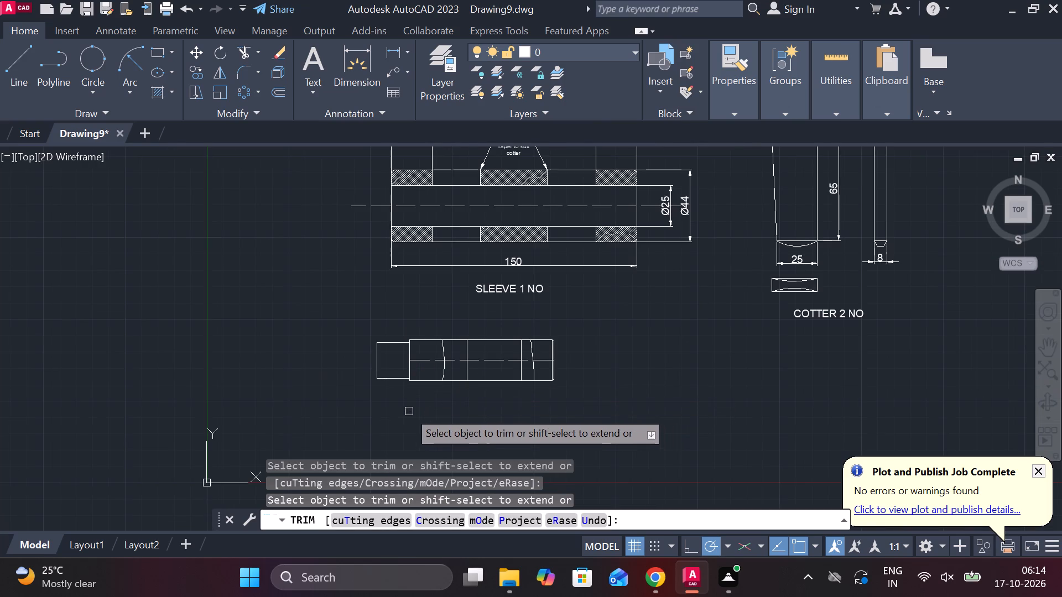
scroll(407, 411, "up", 1)
middle_click_drag(395, 410, 421, 415)
key("Escape")
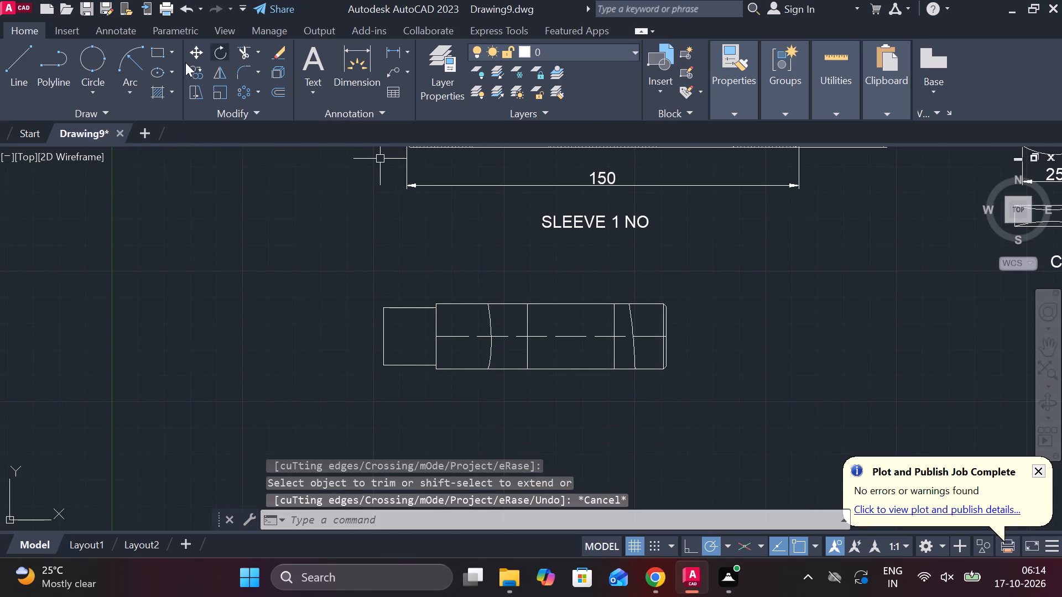
Draw a start-end-radius arc of radius 10 from the shank's upper-left corner to the midpoint of its left edge, bulging outward.
left_click(121, 69)
scroll(356, 216, "up", 2)
middle_click_drag(491, 336, 481, 218)
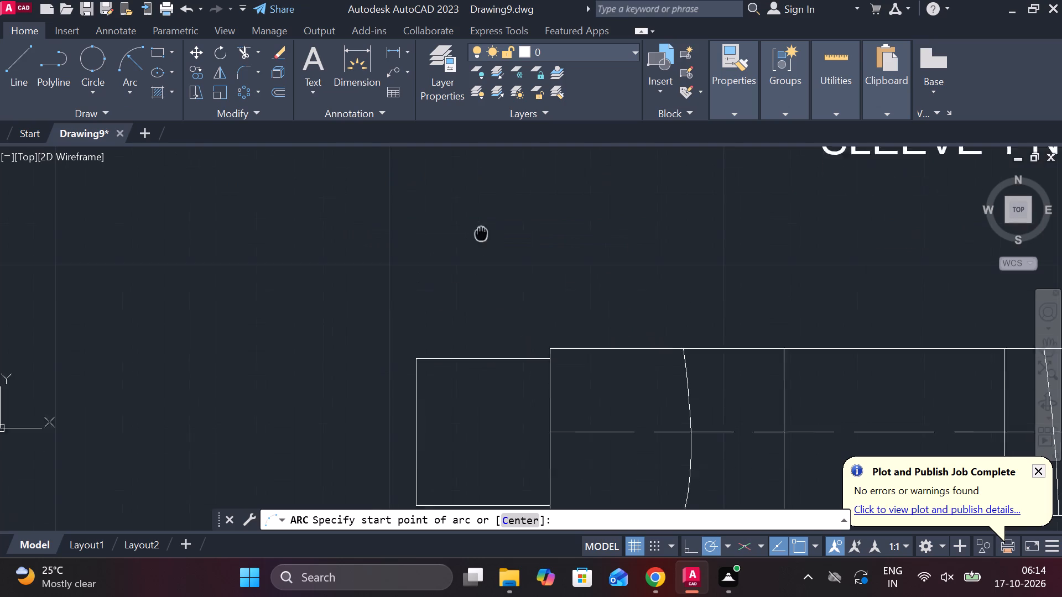
middle_click_drag(481, 218, 481, 216)
left_click(418, 323)
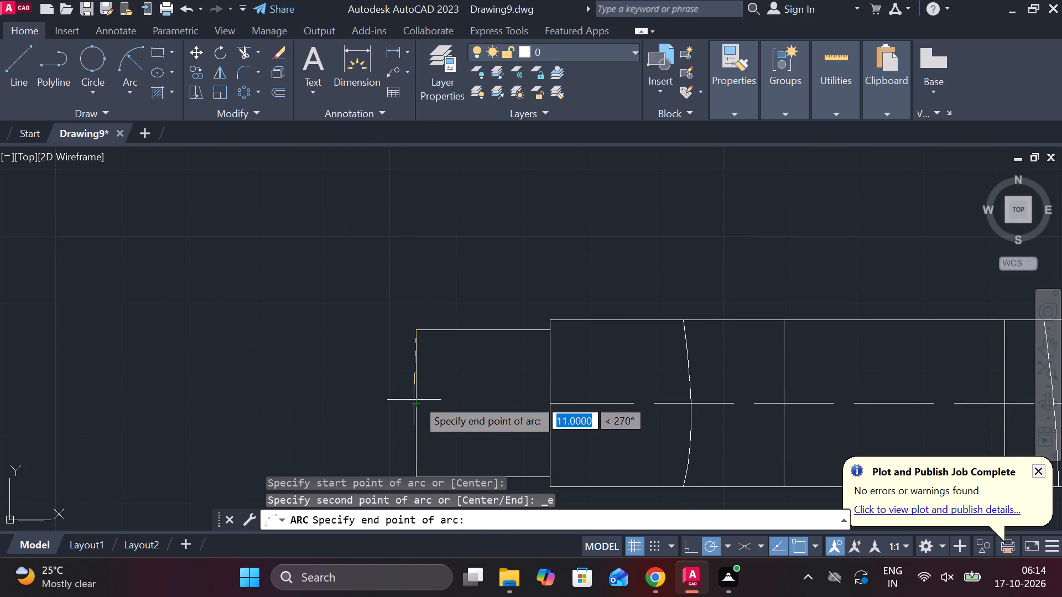
left_click(418, 398)
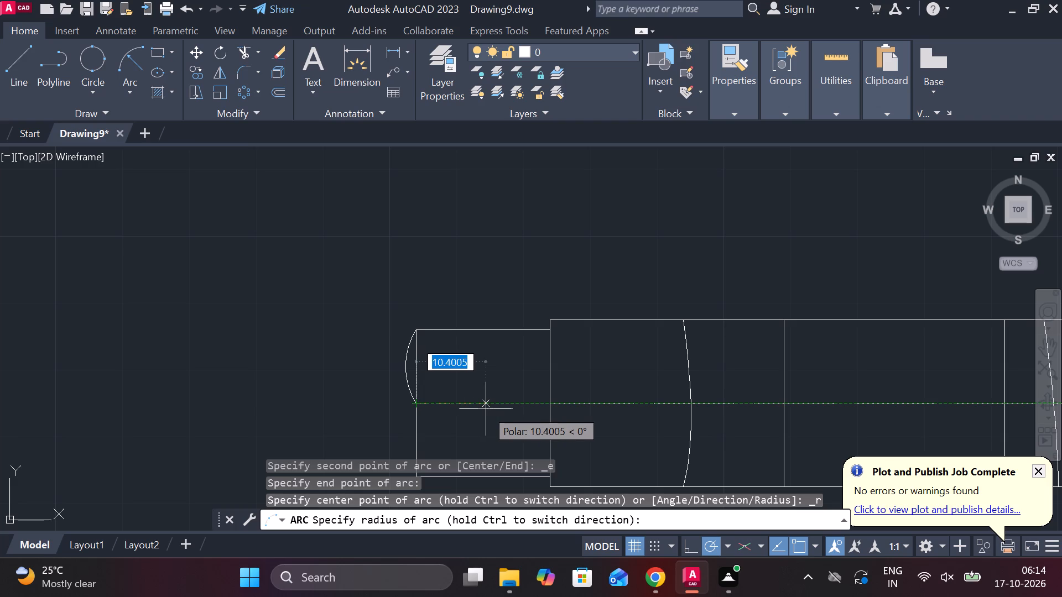
key("1")
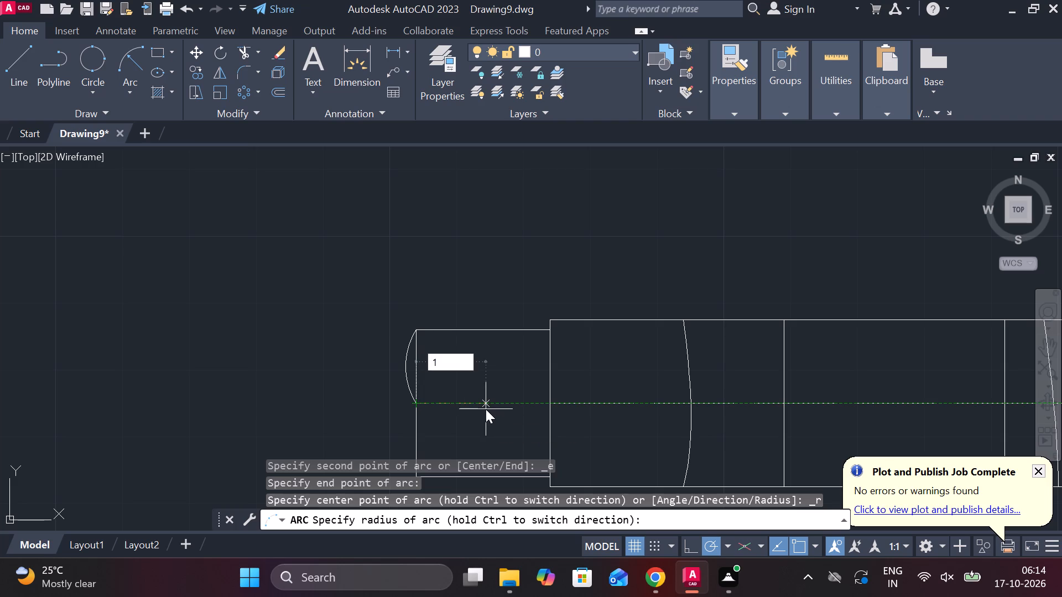
key("0")
key("Return")
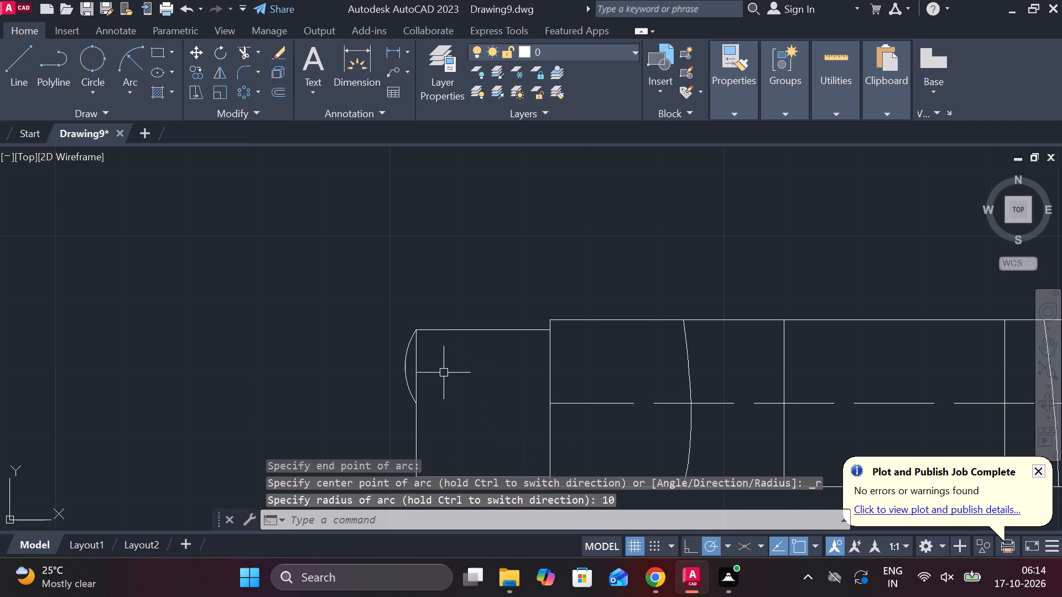
Mirror the arc about the shank's left vertical edge, keeping the source arc.
left_click(407, 360)
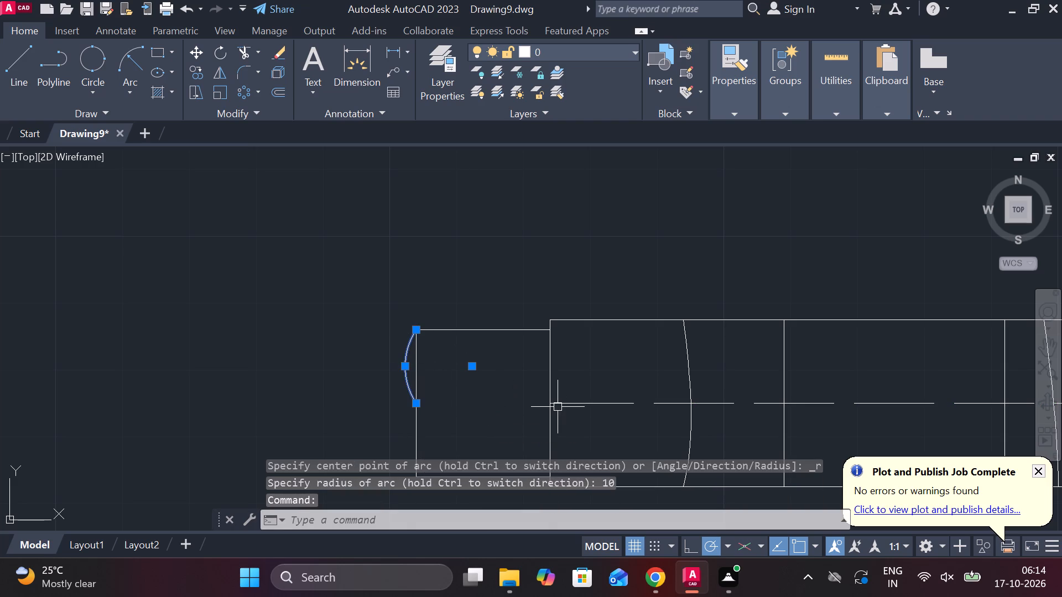
type("MI")
key("Return")
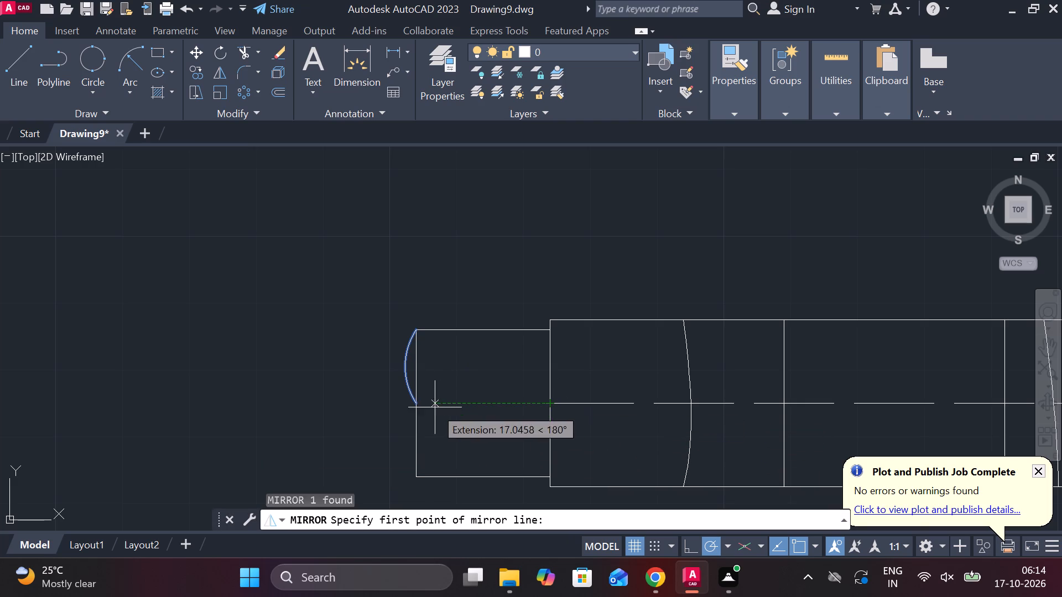
left_click(421, 406)
scroll(427, 366, "up", 3)
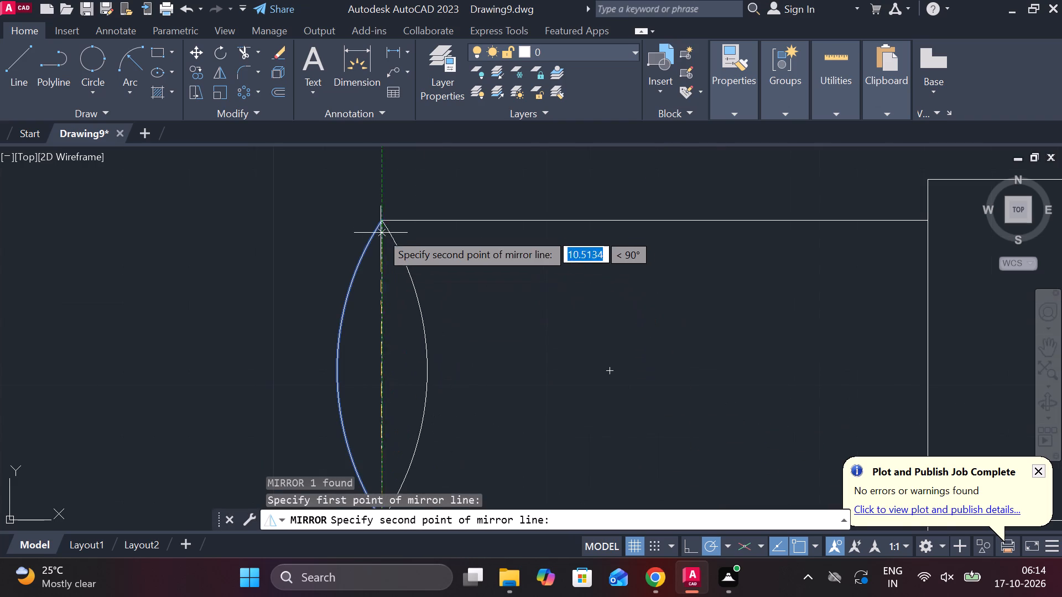
left_click(382, 222)
scroll(425, 249, "down", 2)
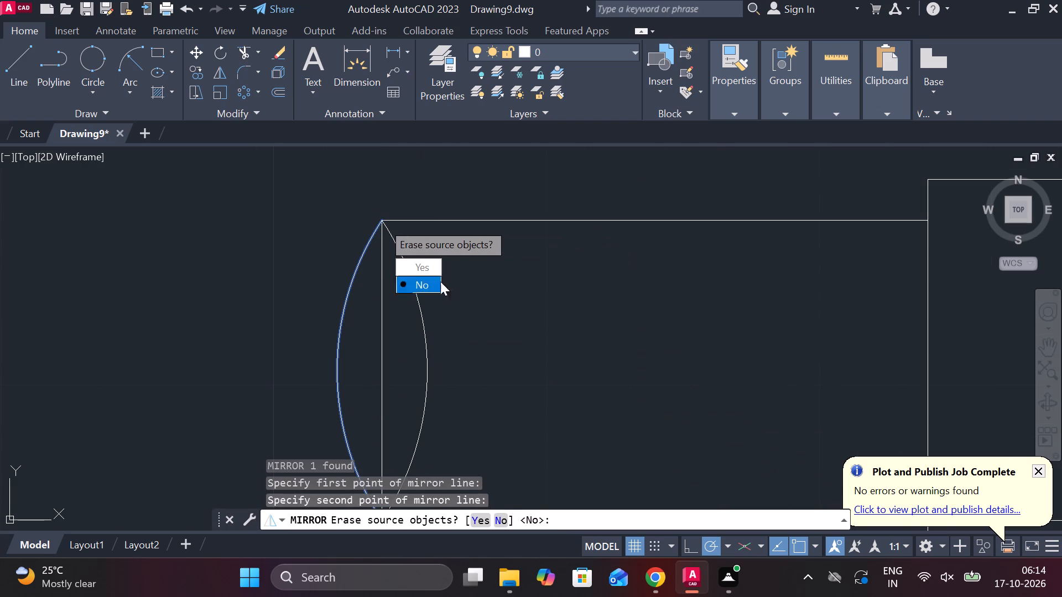
left_click_drag(412, 285, 382, 222)
scroll(471, 245, "down", 2)
scroll(447, 358, "up", 3)
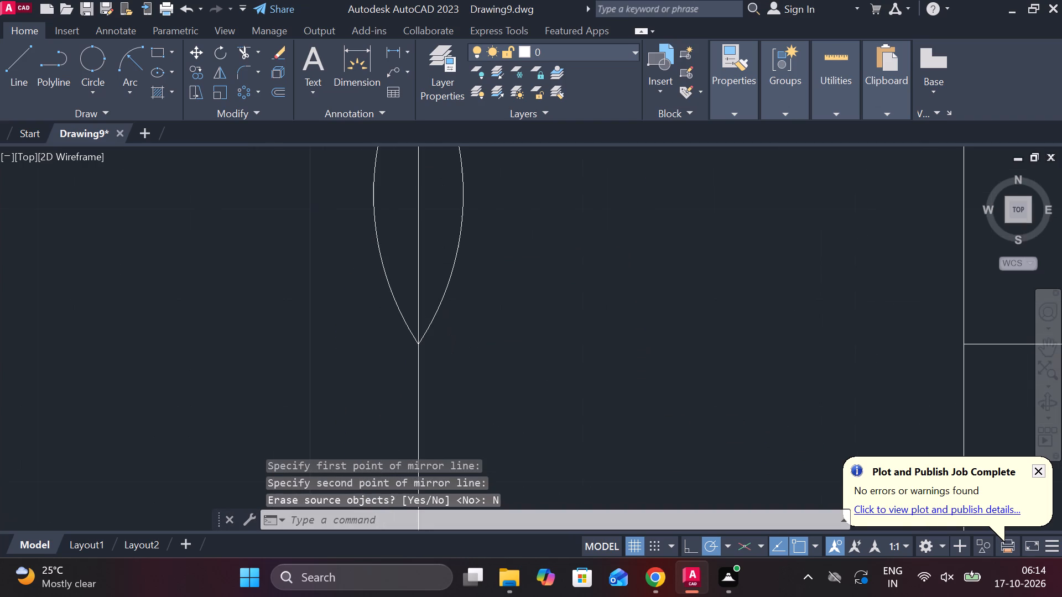
scroll(447, 358, "down", 4)
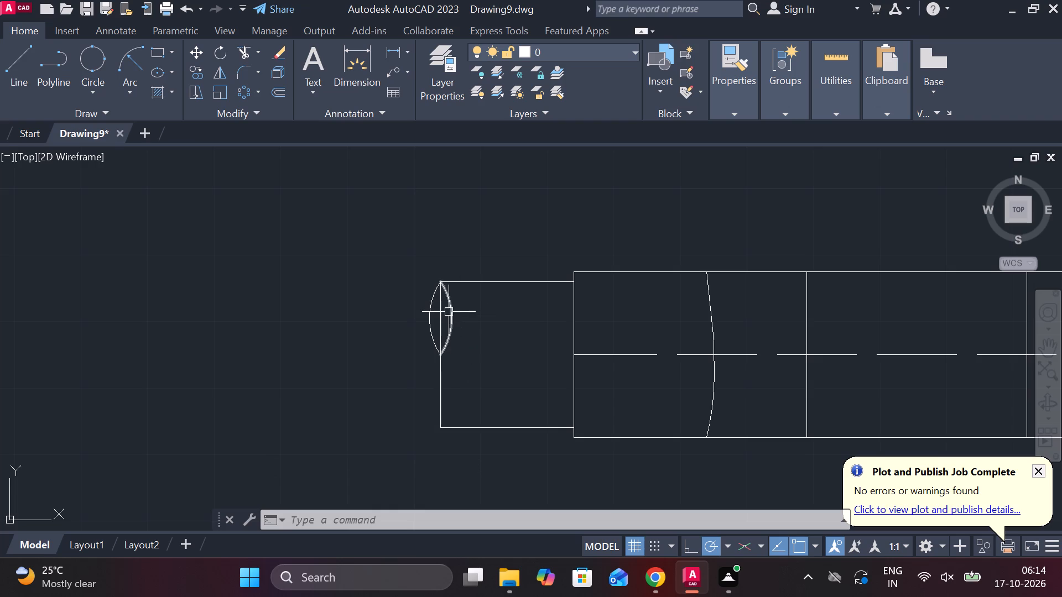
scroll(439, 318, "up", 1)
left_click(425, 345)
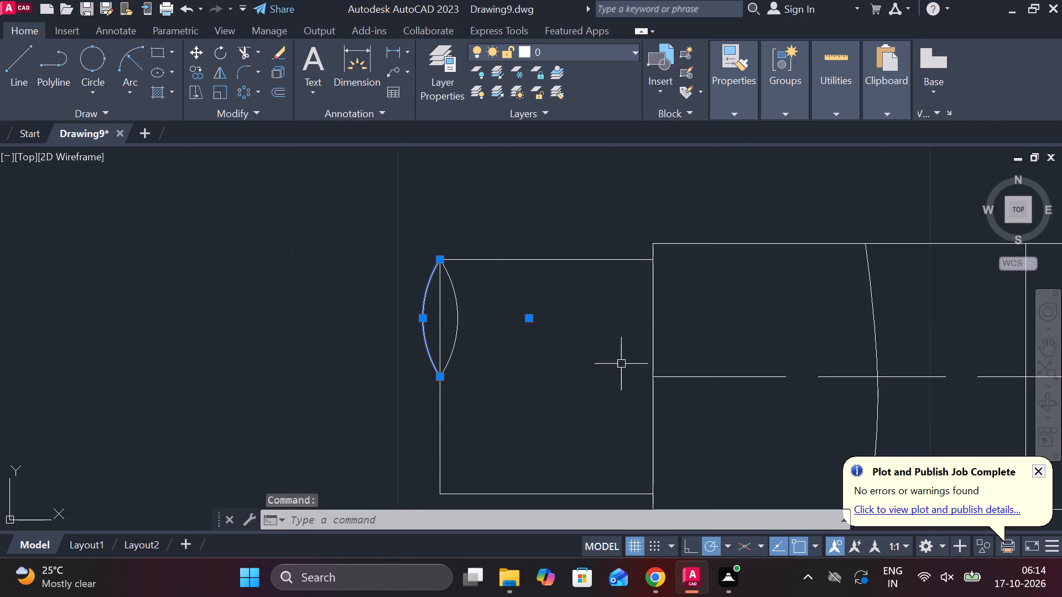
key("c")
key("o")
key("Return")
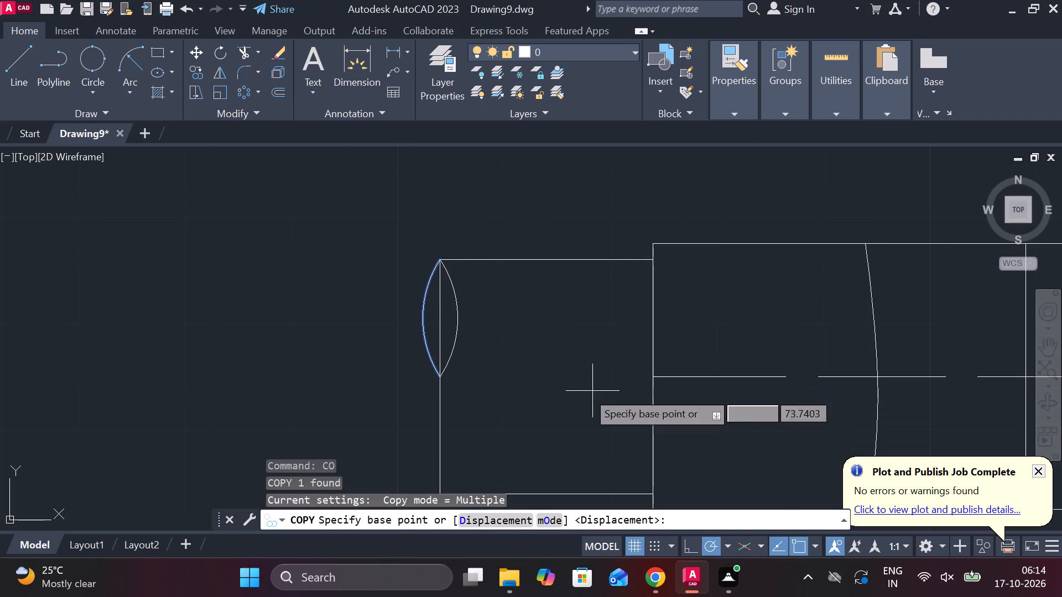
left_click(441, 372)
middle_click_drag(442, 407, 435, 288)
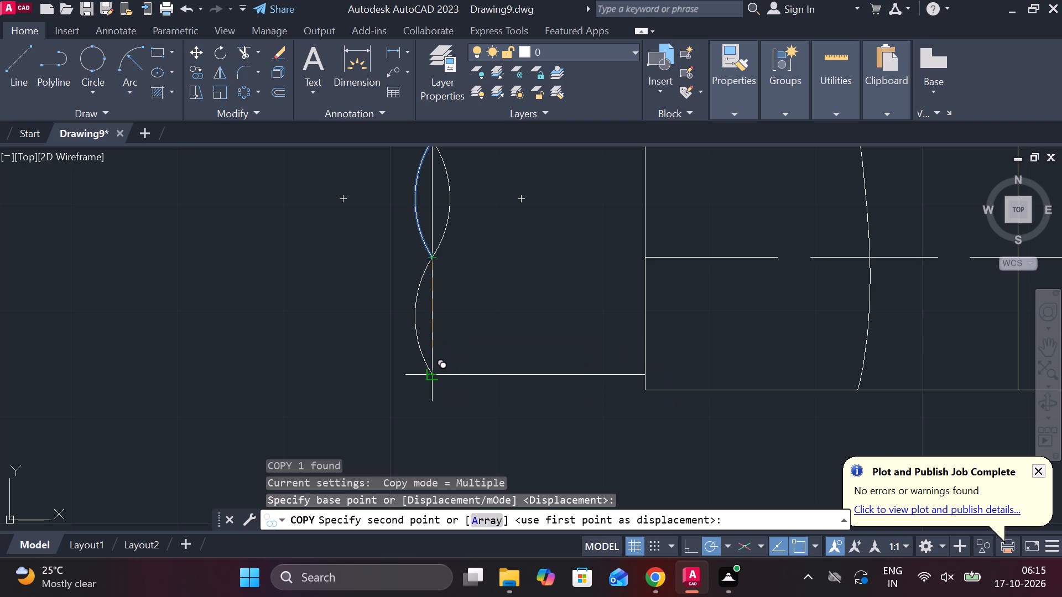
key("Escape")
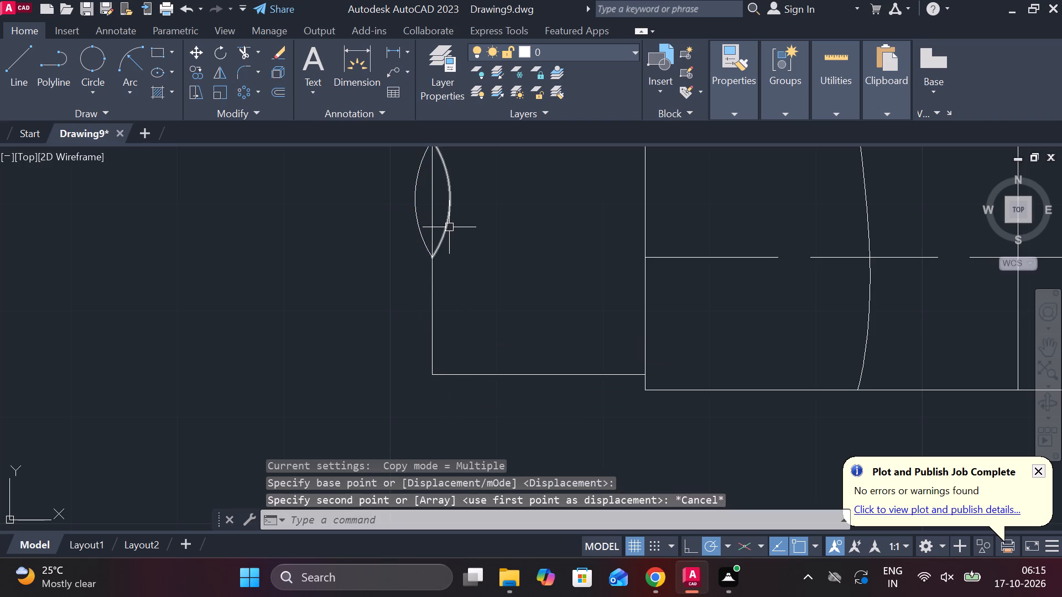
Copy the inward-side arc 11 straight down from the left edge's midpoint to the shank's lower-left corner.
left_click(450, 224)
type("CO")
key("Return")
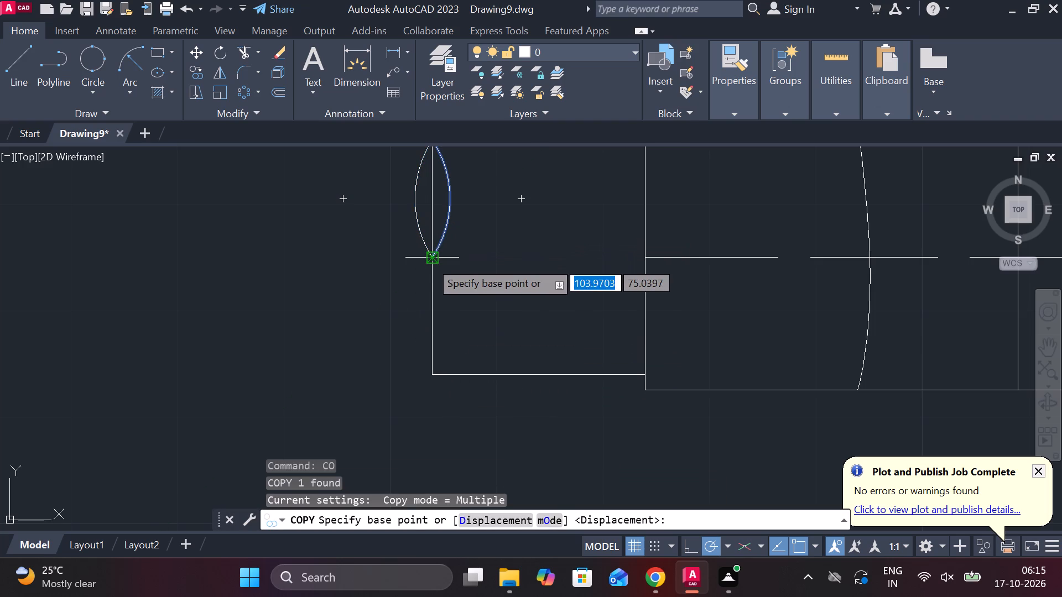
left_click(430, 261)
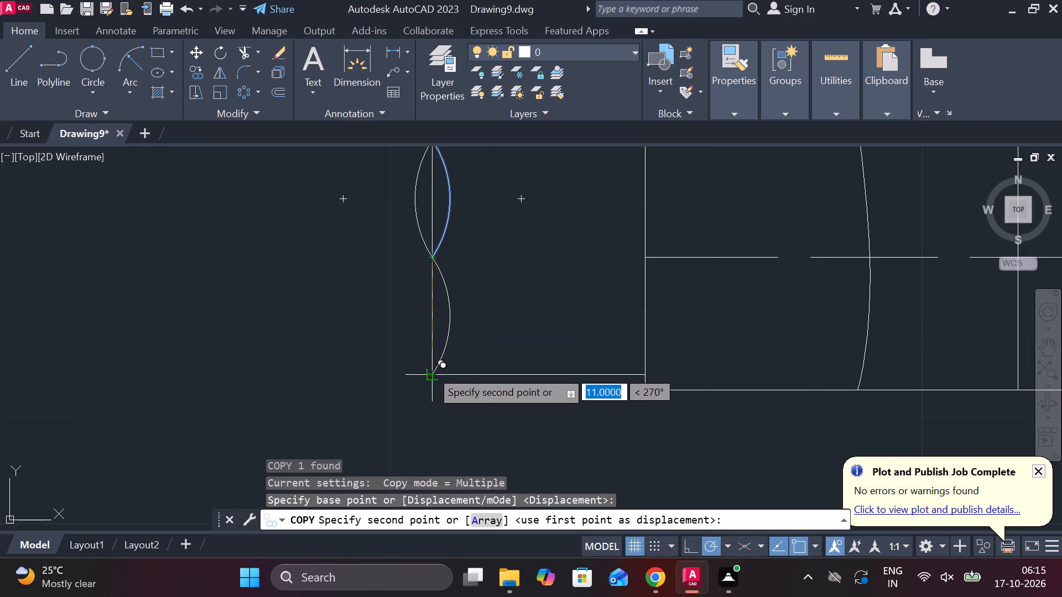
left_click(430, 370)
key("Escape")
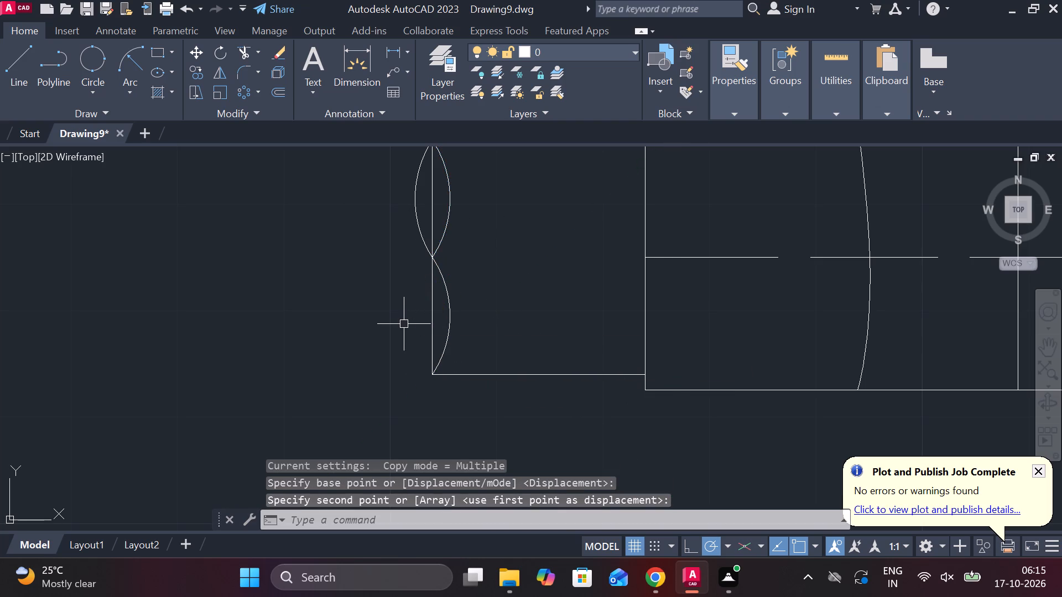
Trim away the upper half of the shank's left vertical edge, between the two arcs.
type("TR")
key("space")
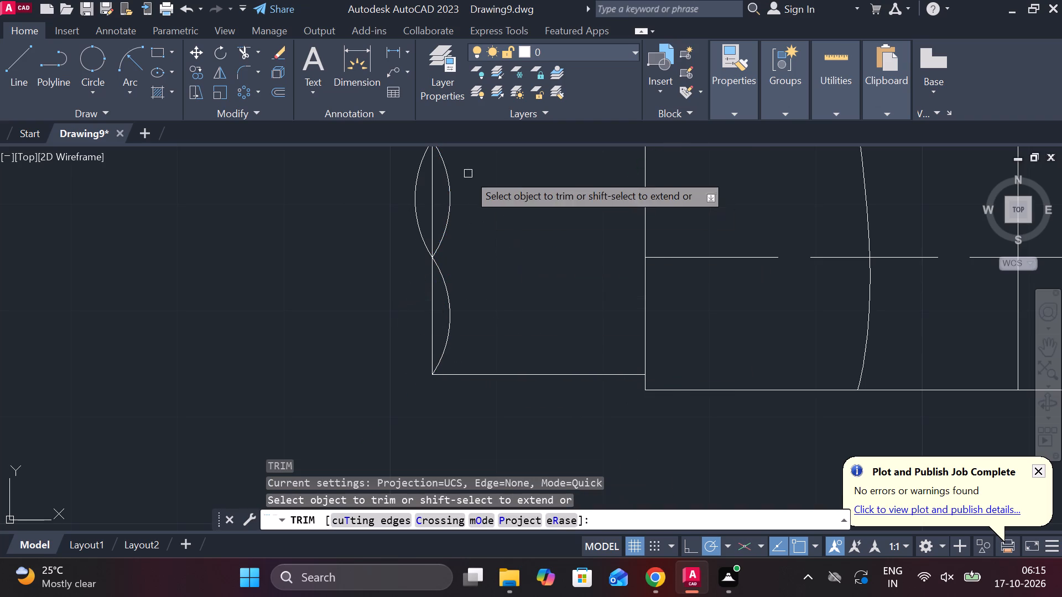
left_click(429, 190)
scroll(384, 250, "down", 1)
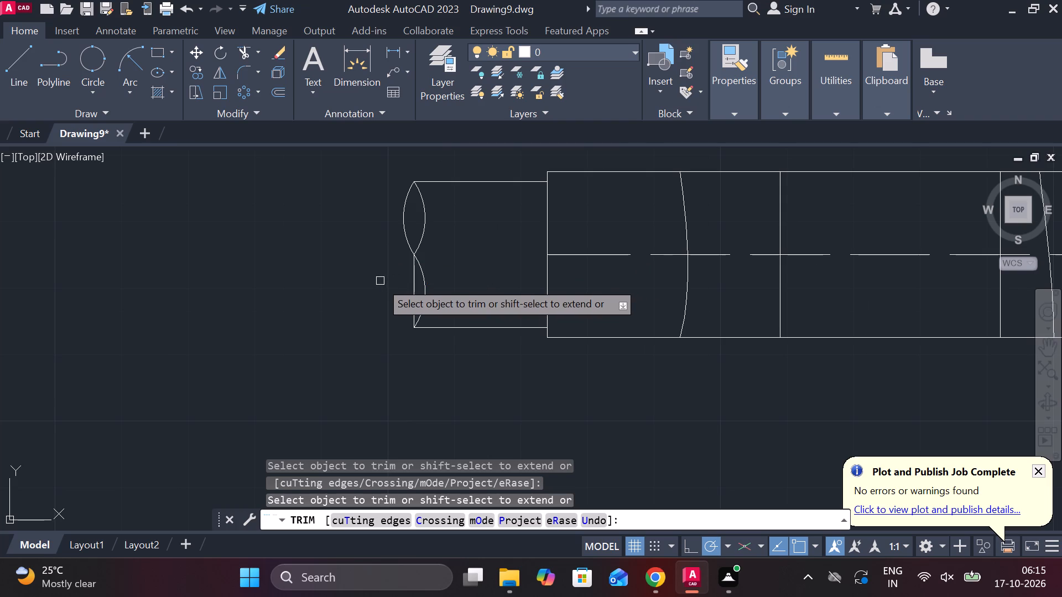
key("Escape")
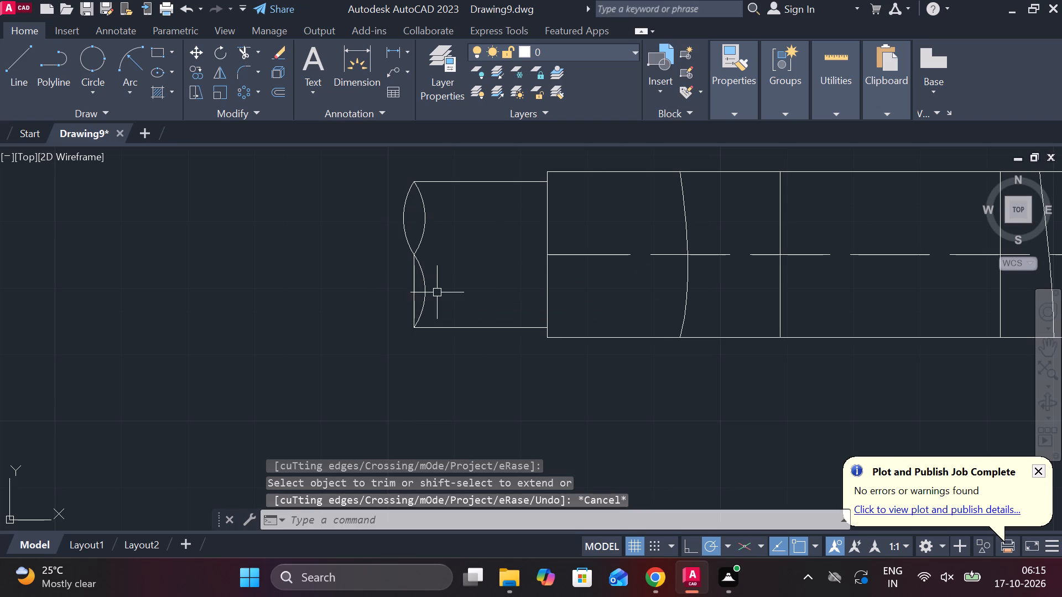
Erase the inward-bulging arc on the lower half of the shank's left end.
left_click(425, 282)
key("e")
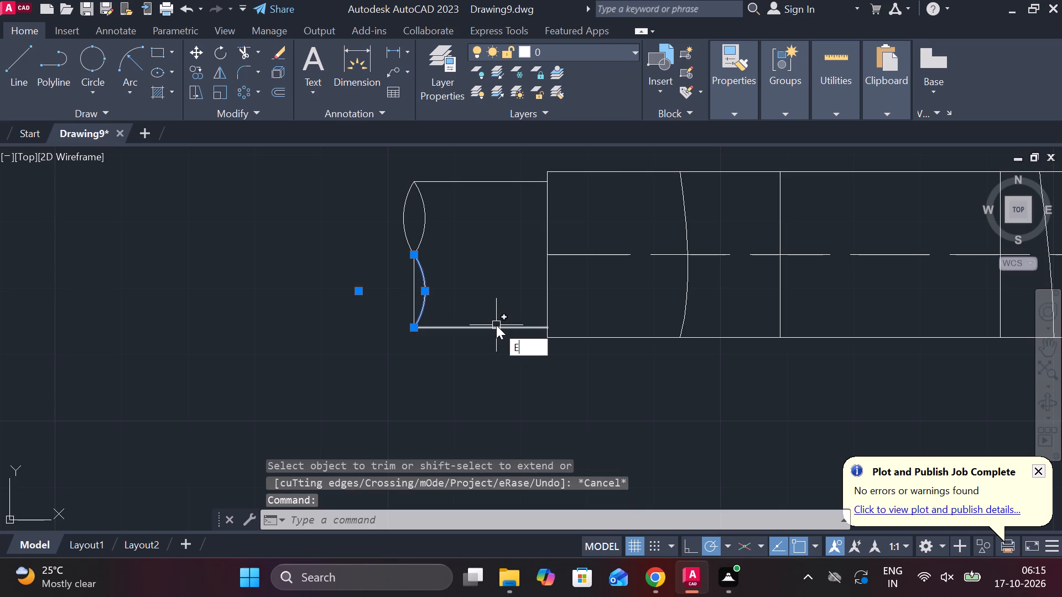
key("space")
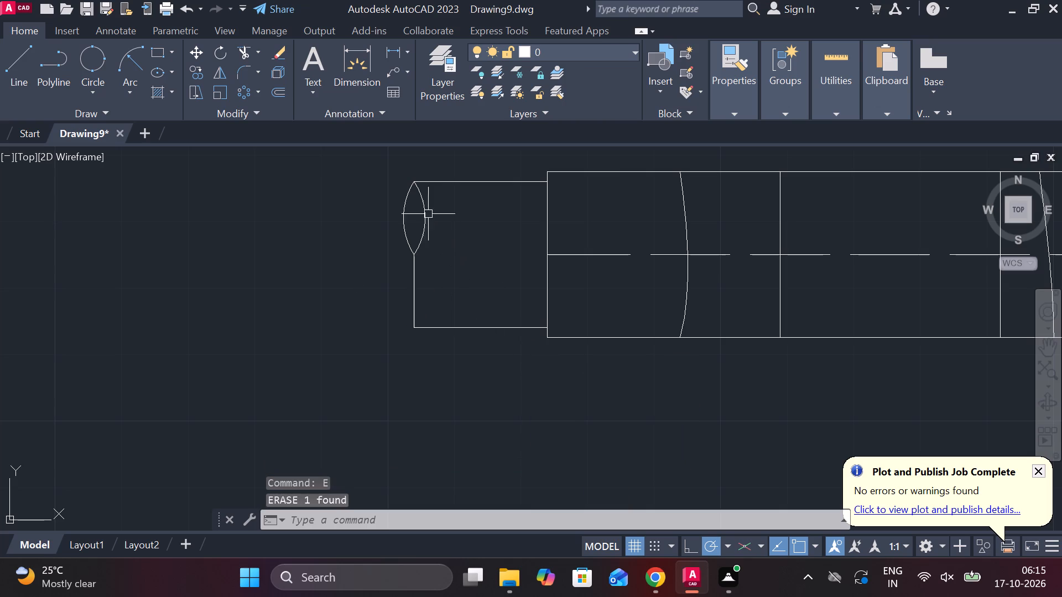
Copy the outward-bulging arc 11 straight down from its lower endpoint to the shank's lower-left corner.
left_click(403, 213)
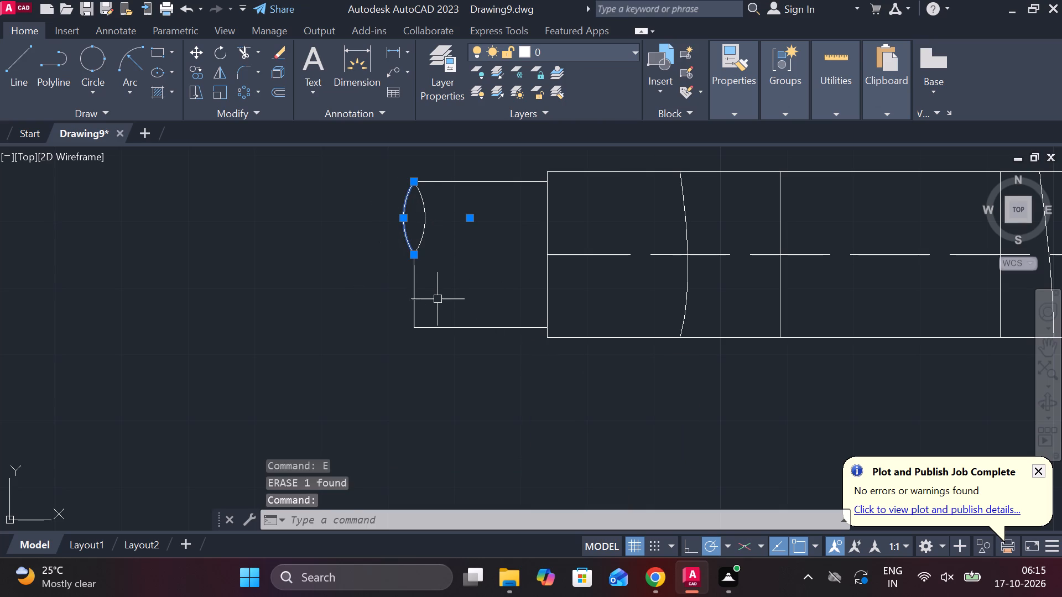
type("CO")
key("Return")
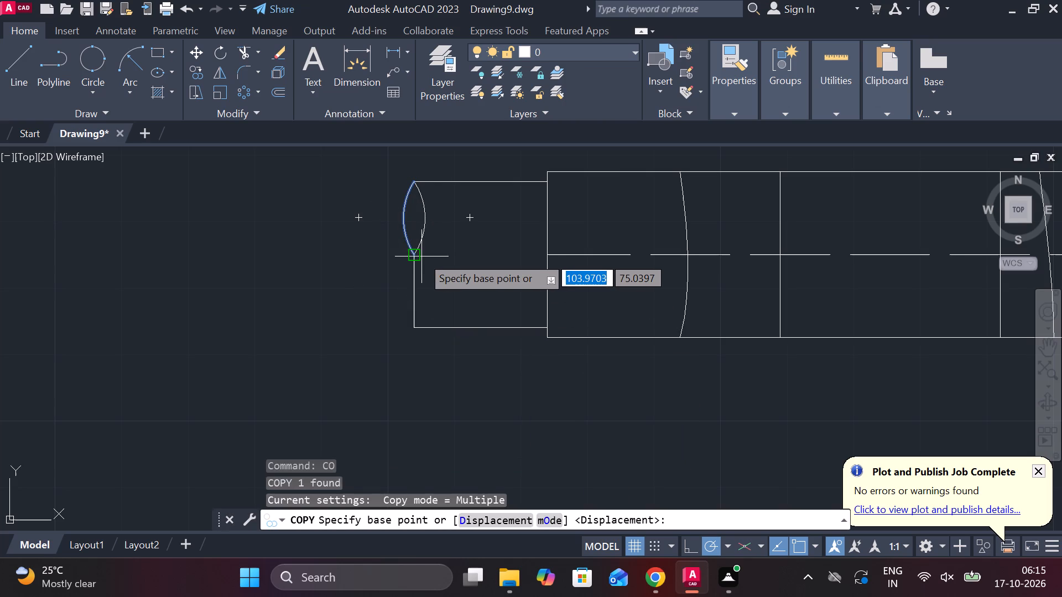
left_click(421, 254)
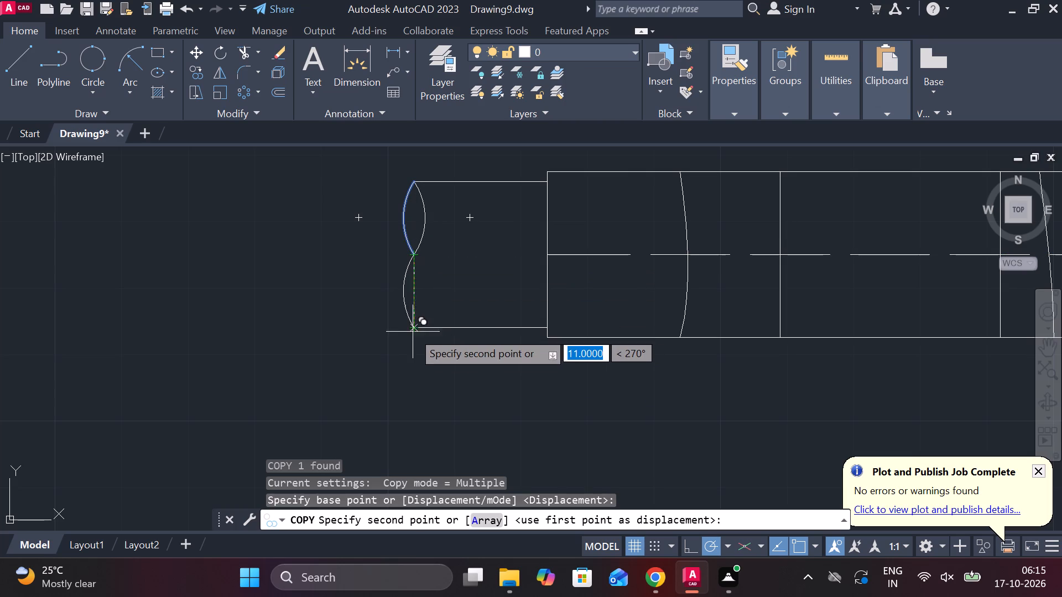
left_click(411, 331)
key("Escape")
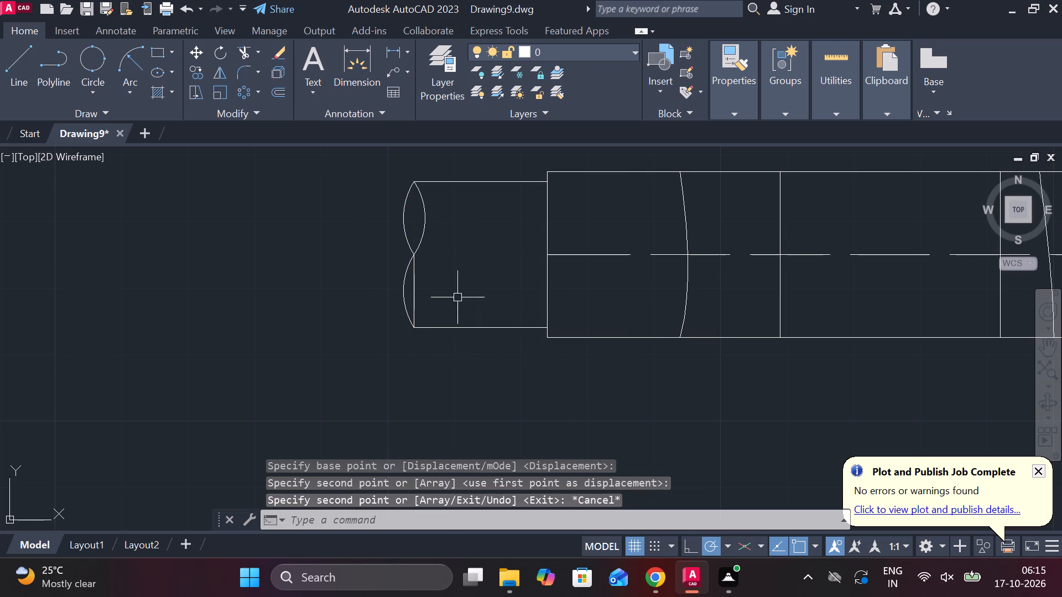
Trim away the remaining lower half of the shank's left vertical edge.
type("TR")
key("space")
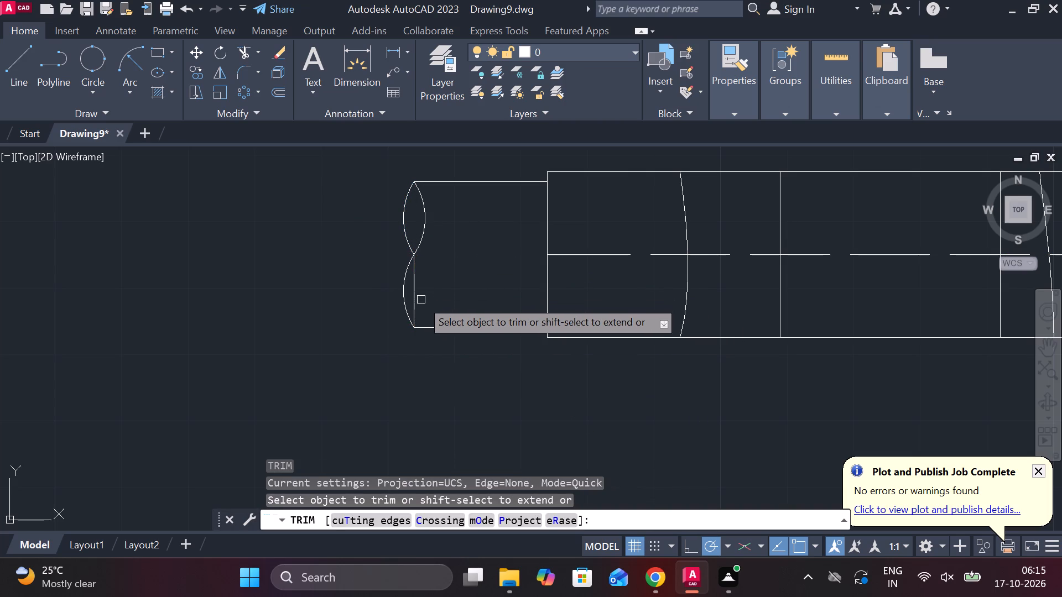
left_click(417, 295)
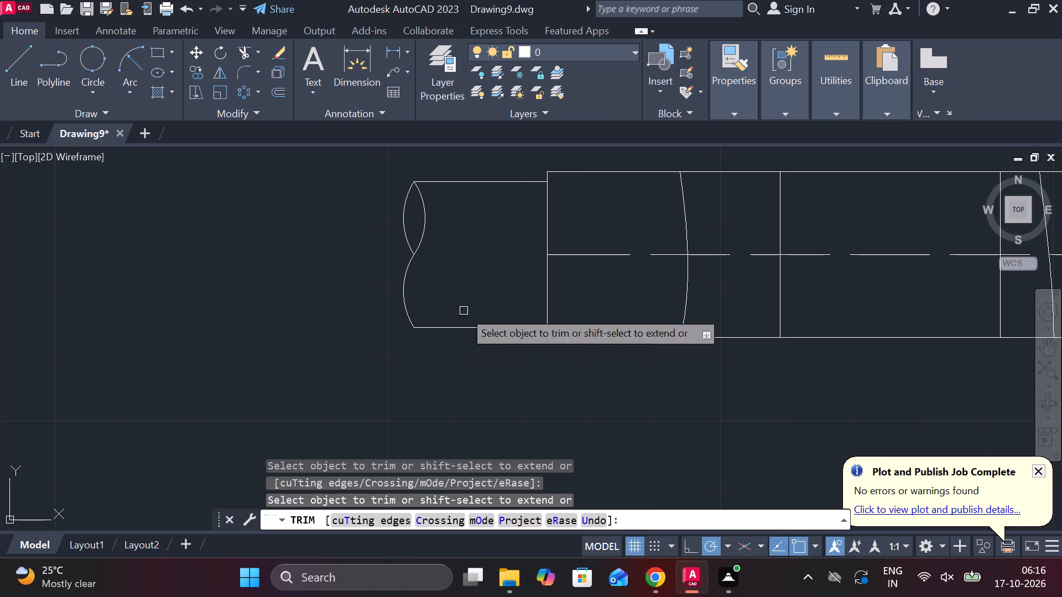
key("Escape")
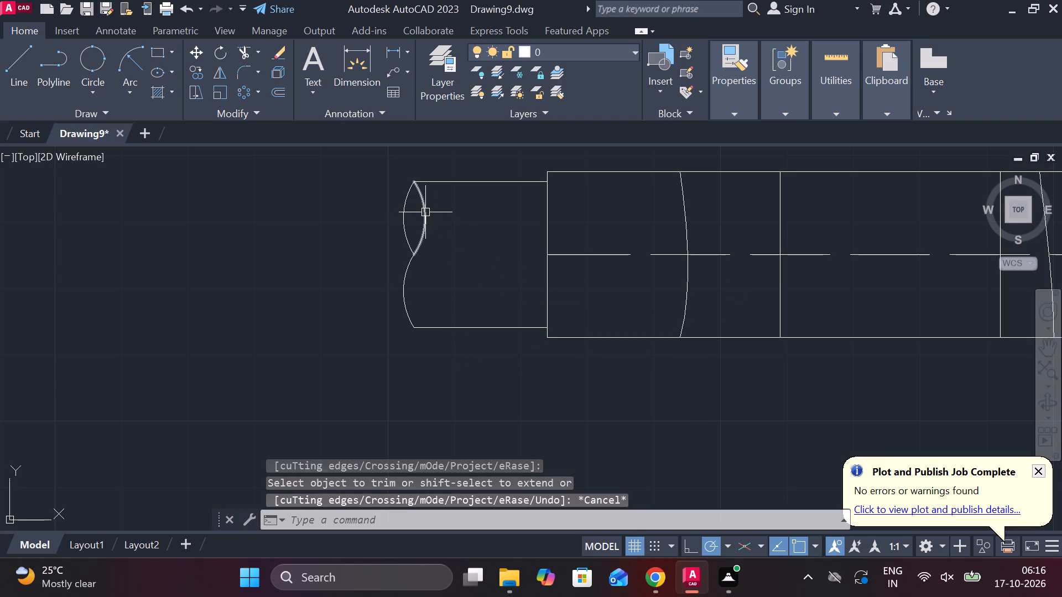
Copy the upper inward-bulging arc at the shank's left end from its lower endpoint to the shank's lower-left corner.
left_click(423, 216)
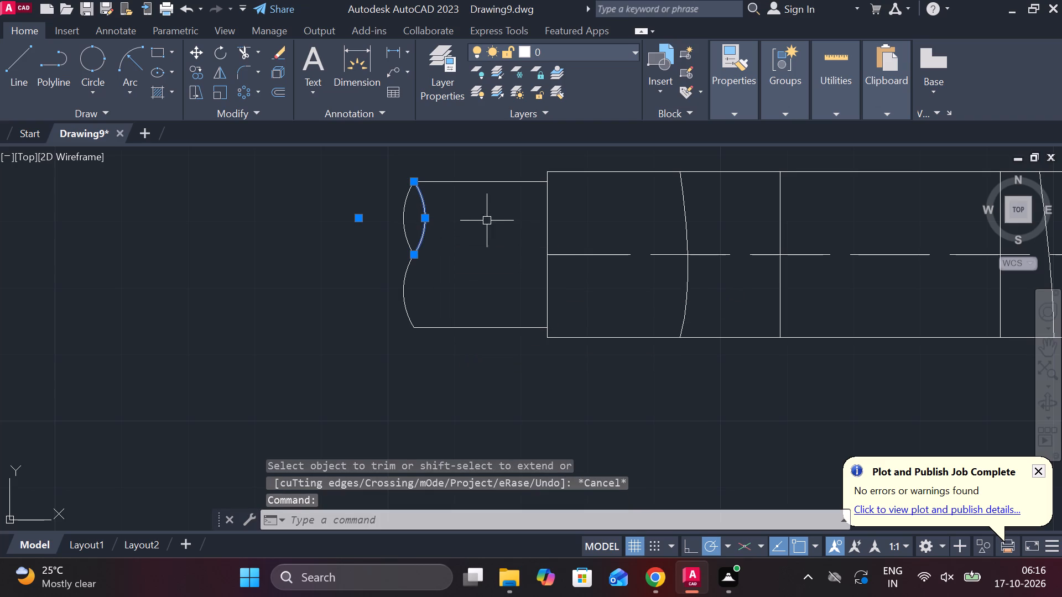
type("CO")
key("Return")
left_click(410, 250)
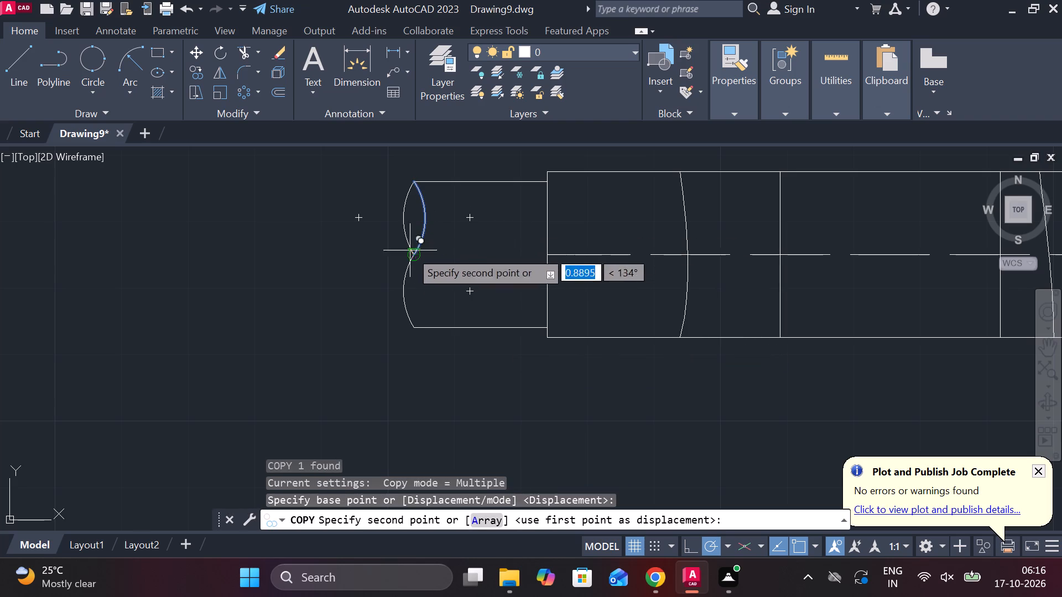
left_click(415, 322)
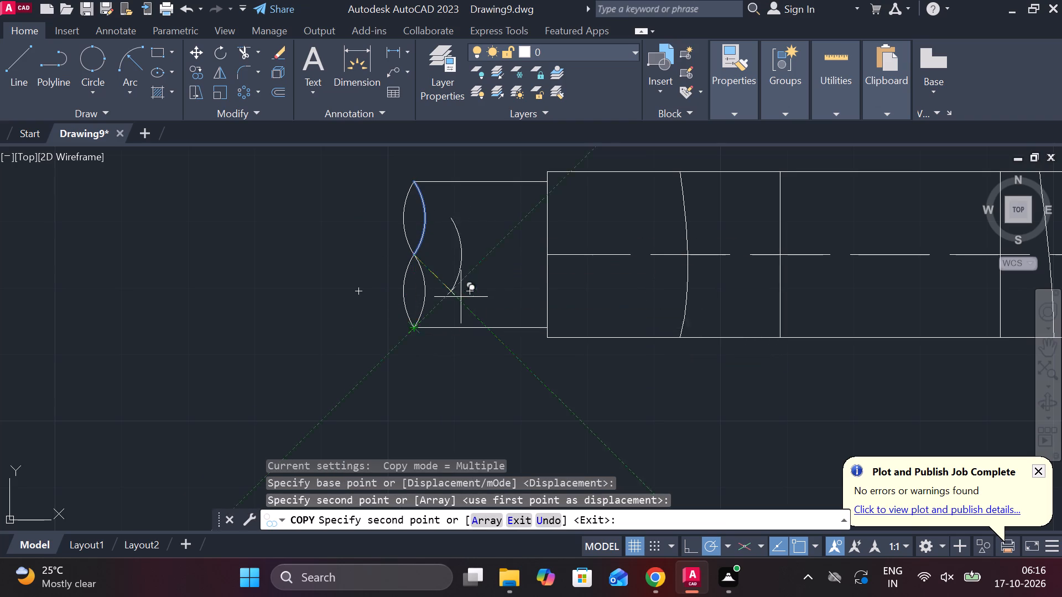
key("Escape")
Trim away the inward-bulging arc on the upper half of the shank's left end.
type("TR")
key("space")
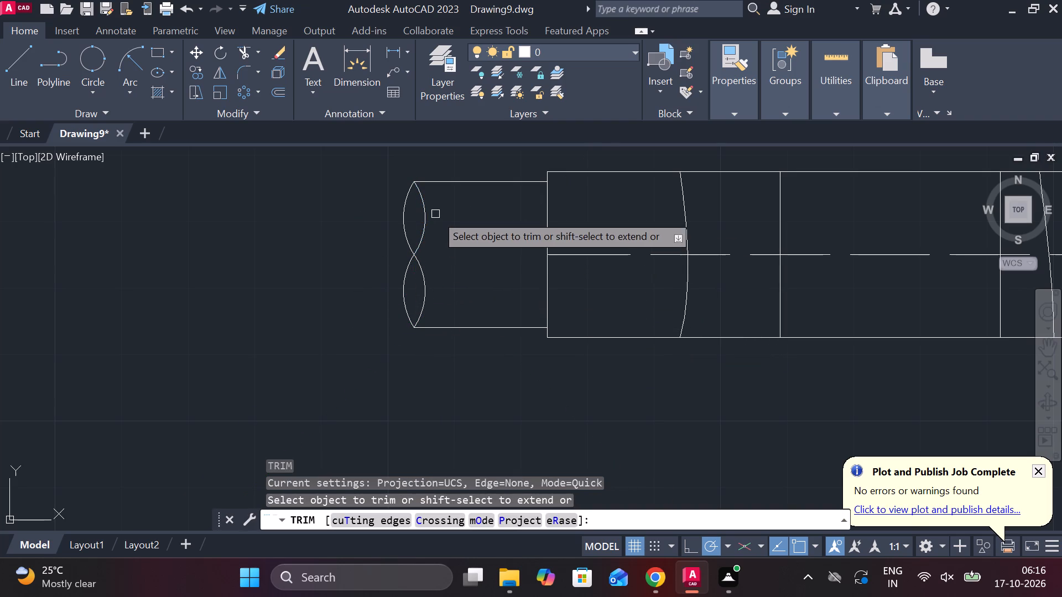
left_click(424, 218)
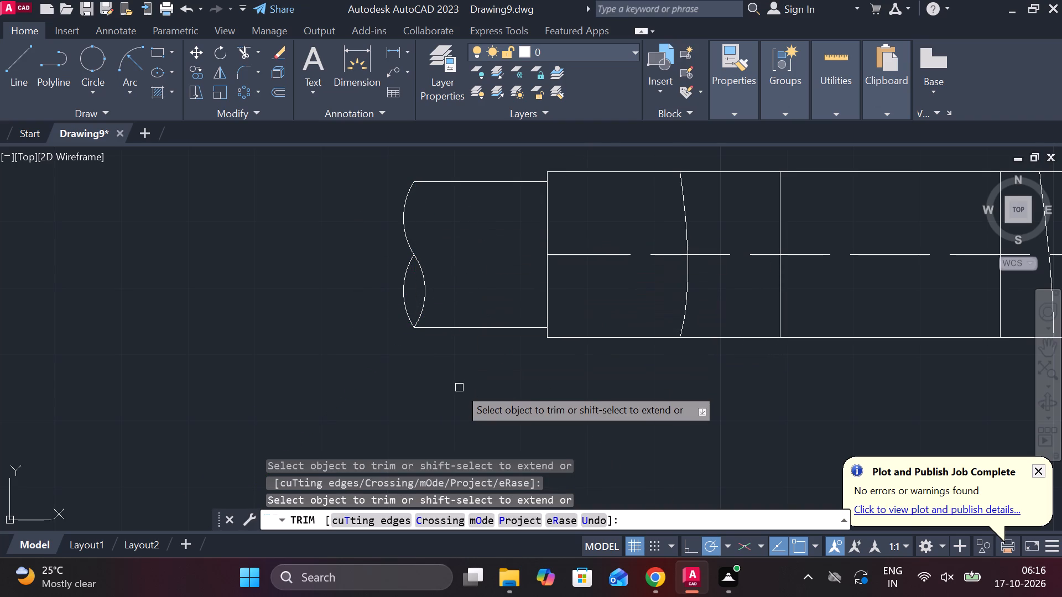
key("Escape")
Lengthen the centerline past the break symbol at the left end and about 13 mm past the right end face.
scroll(445, 374, "down", 2)
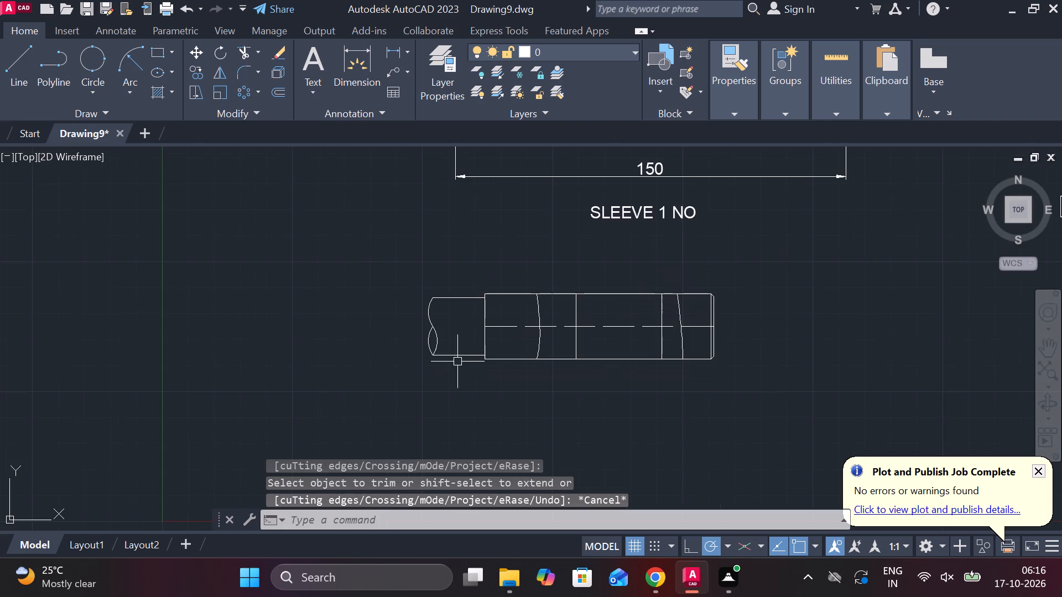
scroll(523, 338, "up", 1)
left_click(502, 318)
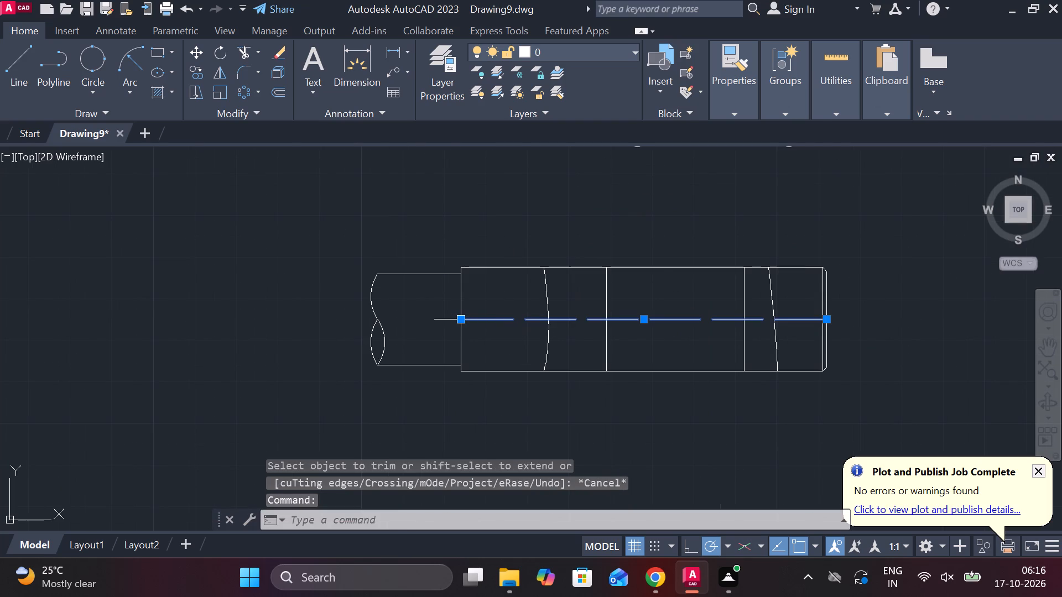
left_click(503, 357)
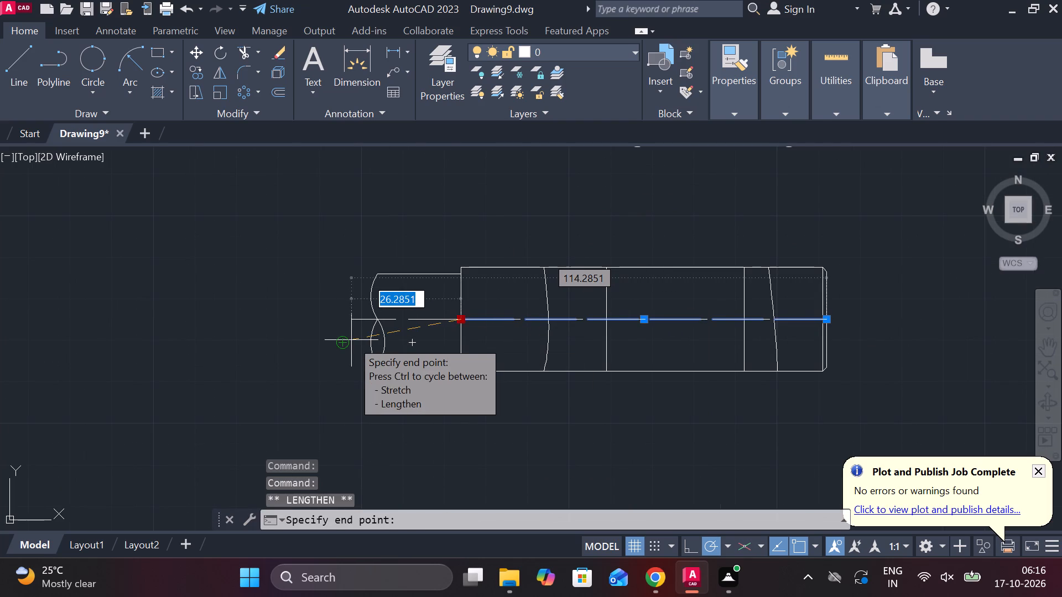
left_click(345, 336)
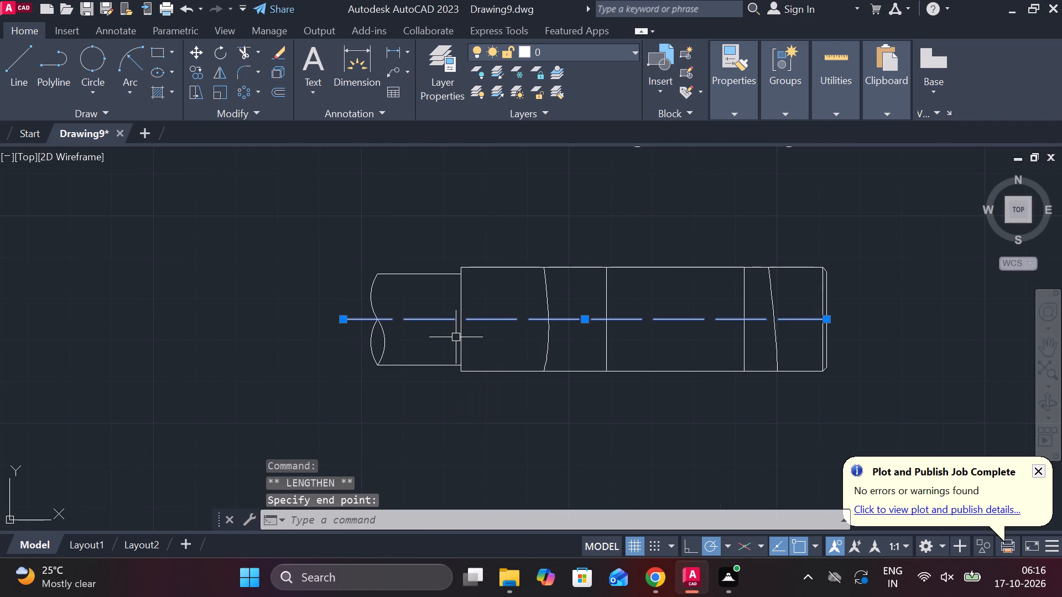
key("Escape")
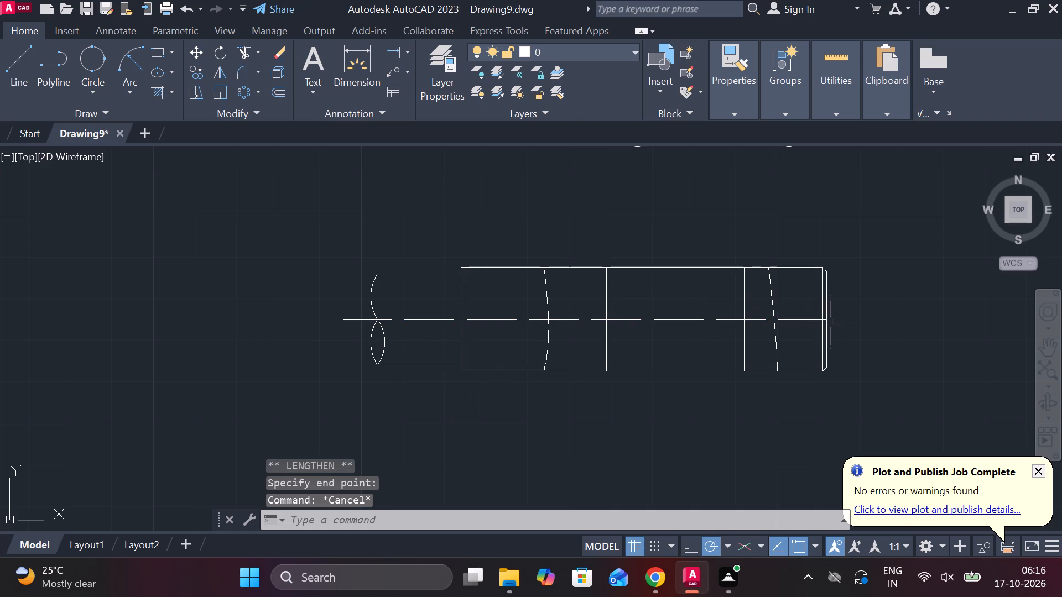
left_click(810, 322)
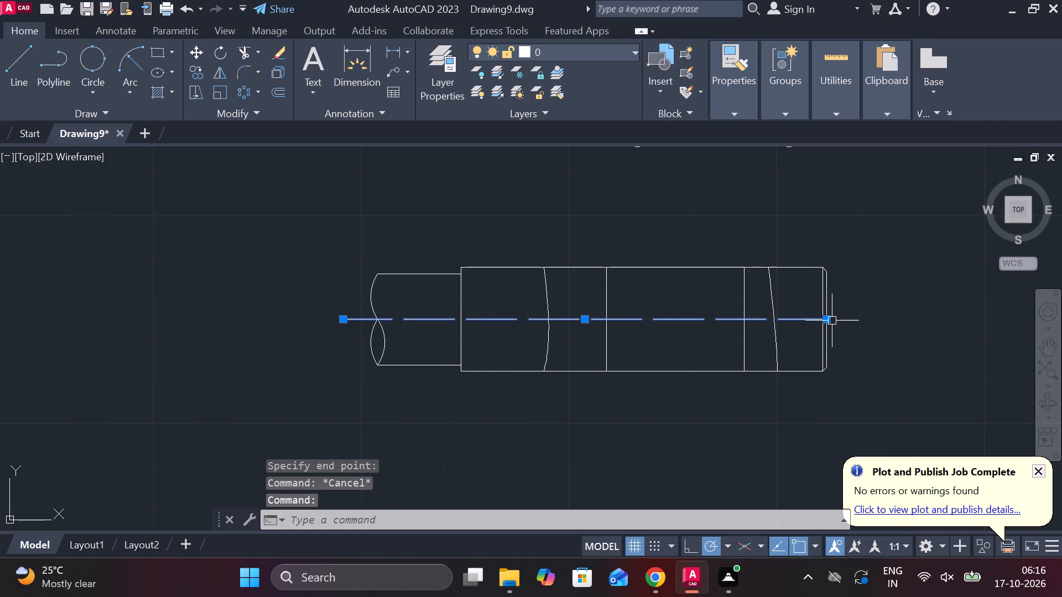
left_click(867, 357)
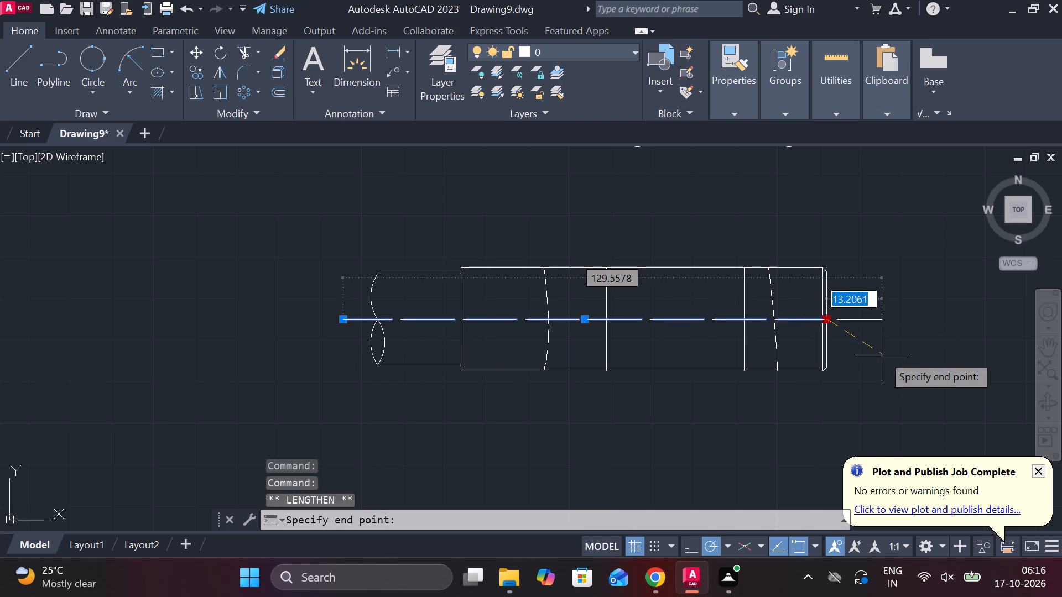
left_click(882, 354)
key("Escape")
Lengthen the vertical line of the right end face beyond both the upper and lower edges of the rod.
middle_click_drag(862, 304, 678, 255)
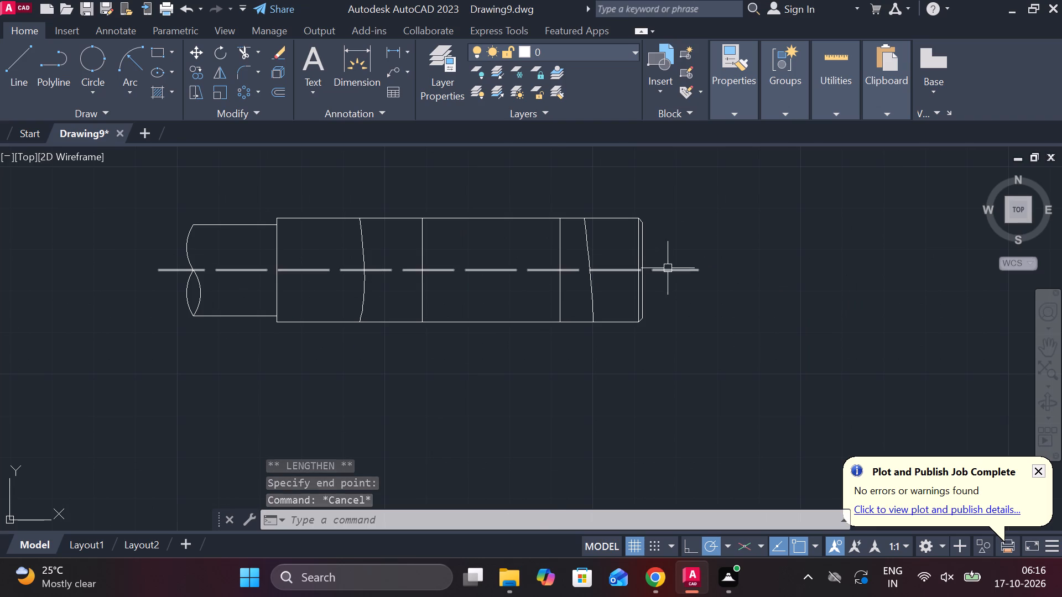
scroll(670, 258, "up", 3)
scroll(591, 206, "down", 1)
middle_click_drag(603, 188, 617, 271)
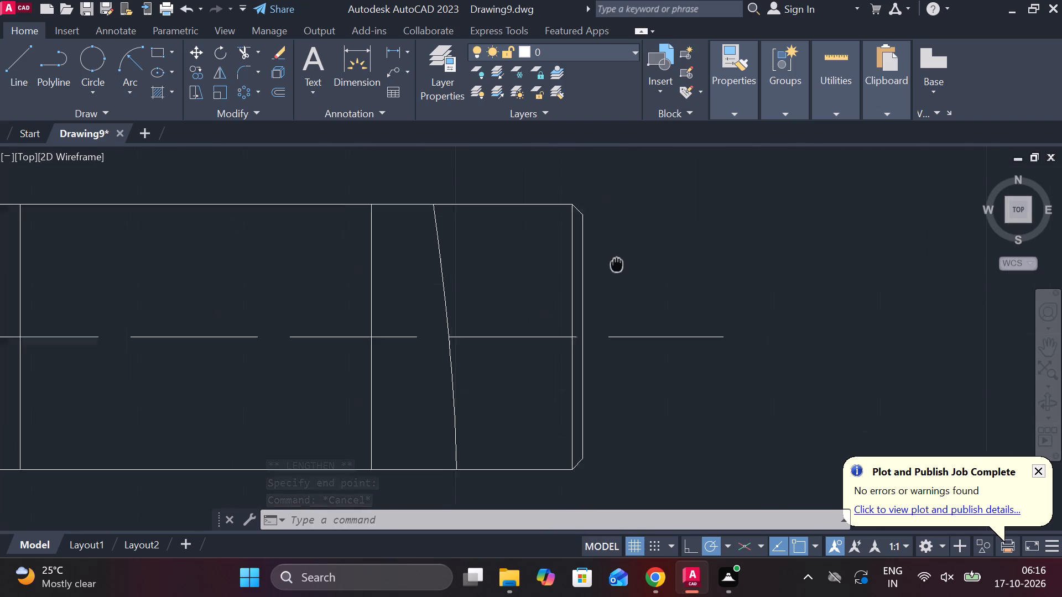
middle_click_drag(617, 271, 613, 271)
scroll(618, 243, "up", 1)
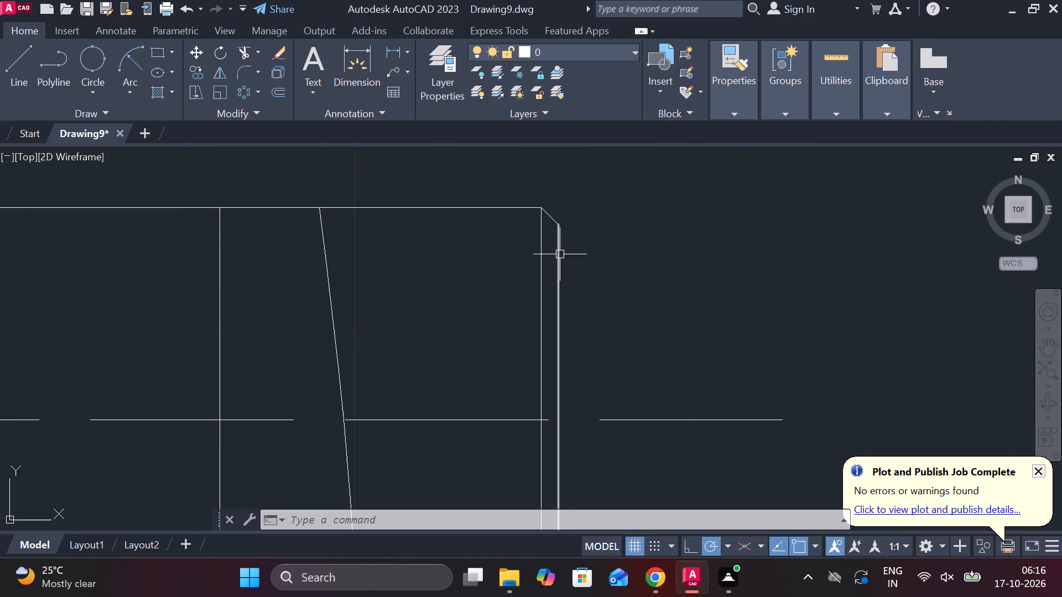
left_click(559, 248)
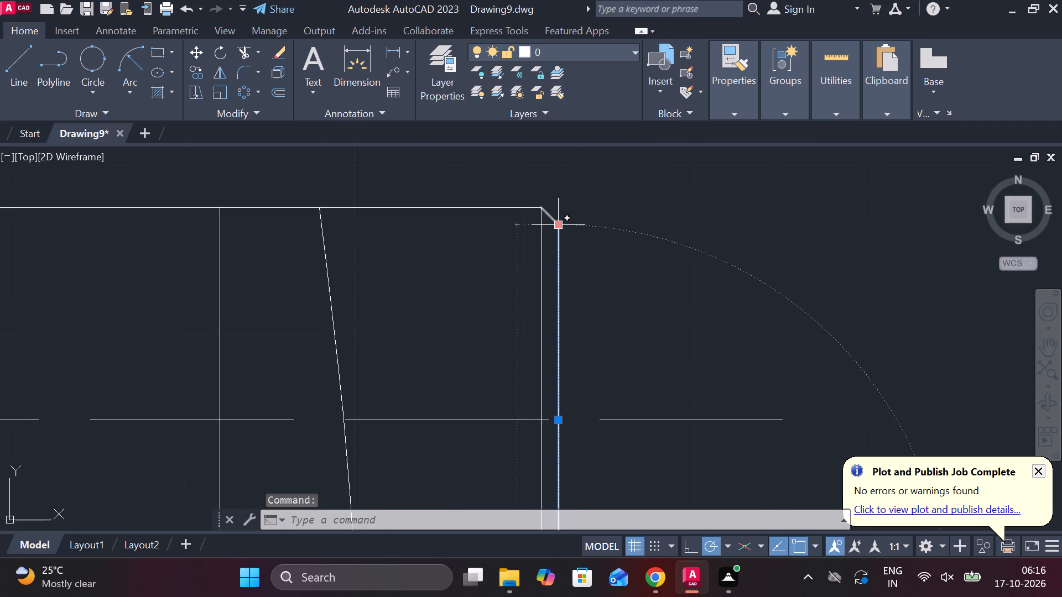
left_click(607, 268)
left_click(602, 191)
scroll(617, 237, "down", 2)
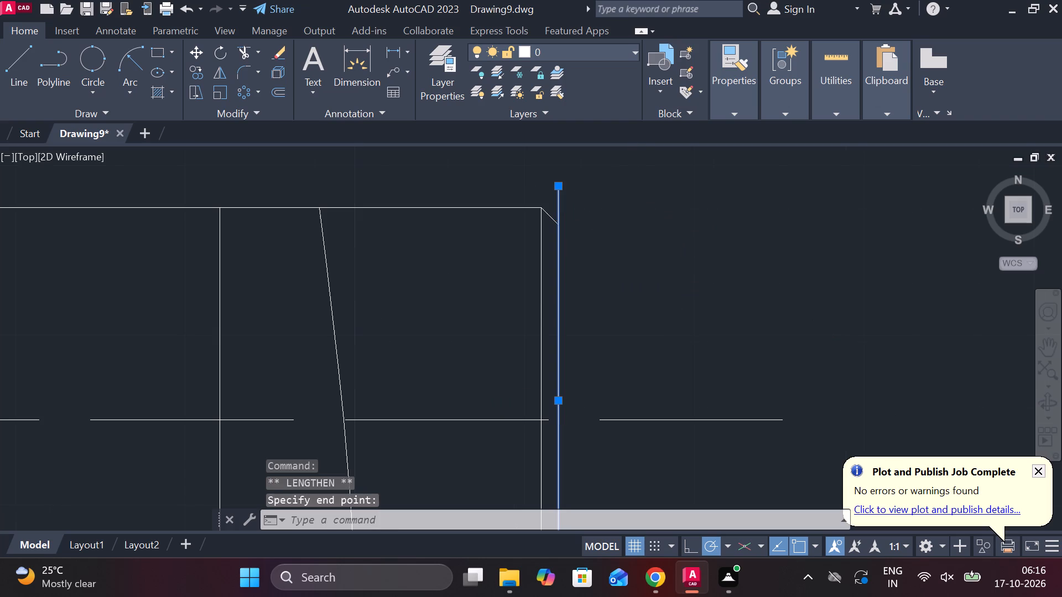
scroll(592, 382, "up", 1)
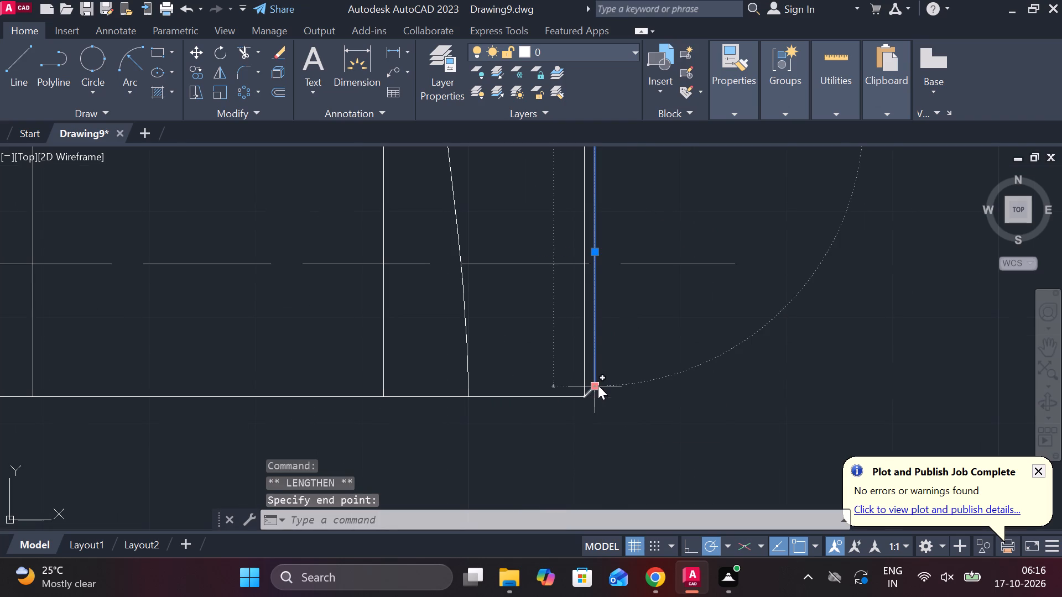
left_click(638, 432)
left_click(637, 442)
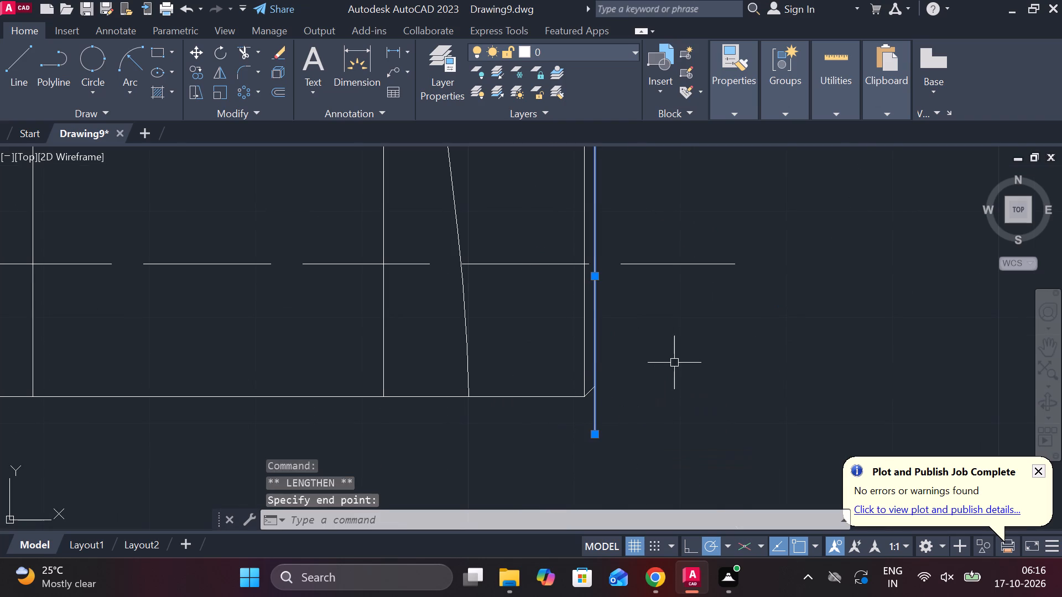
key("Escape")
Erase the two chamfer lines and the inner vertical chamfer line at the rod's right end.
scroll(592, 381, "up", 4)
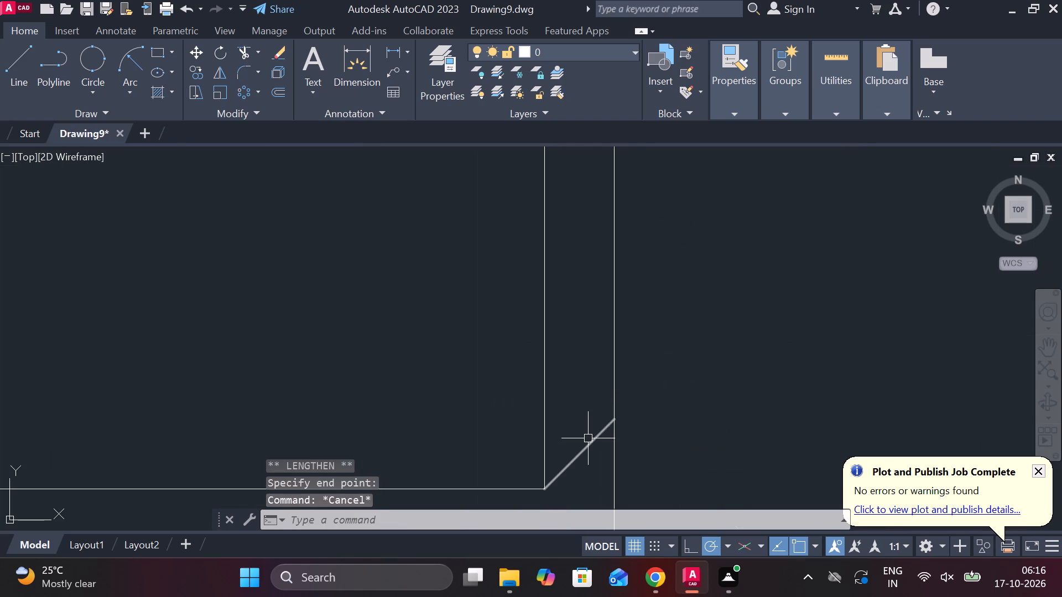
left_click(588, 439)
left_click(547, 362)
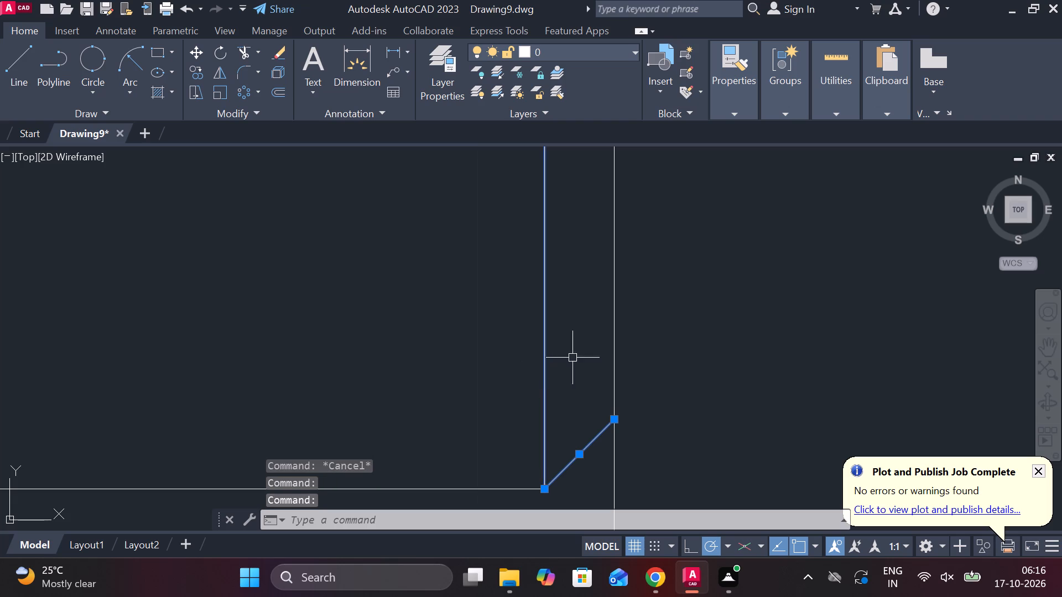
scroll(630, 343, "down", 3)
middle_click_drag(683, 221, 656, 439)
scroll(597, 167, "up", 3)
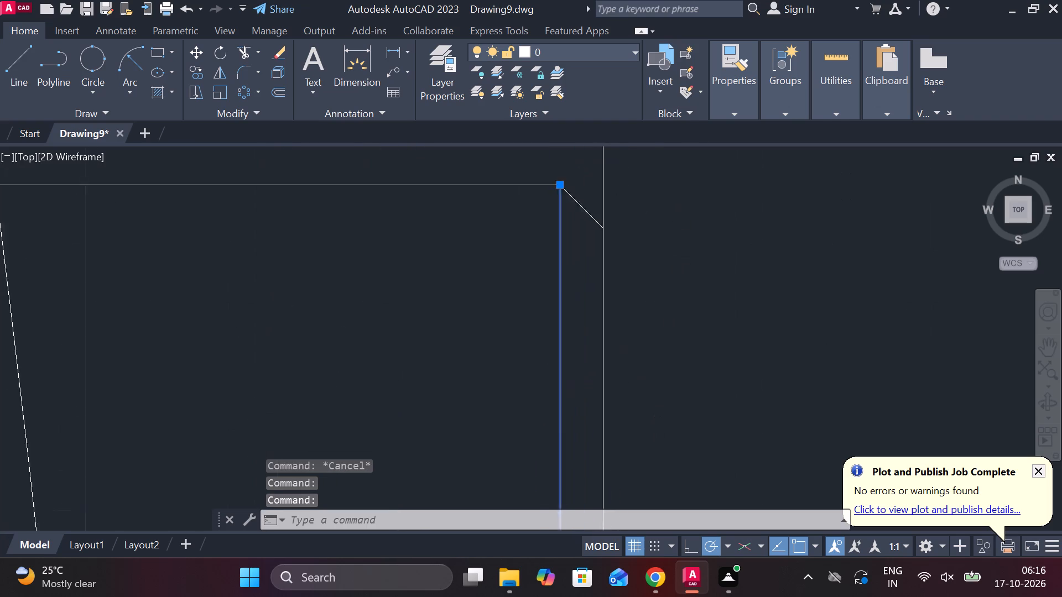
left_click(574, 232)
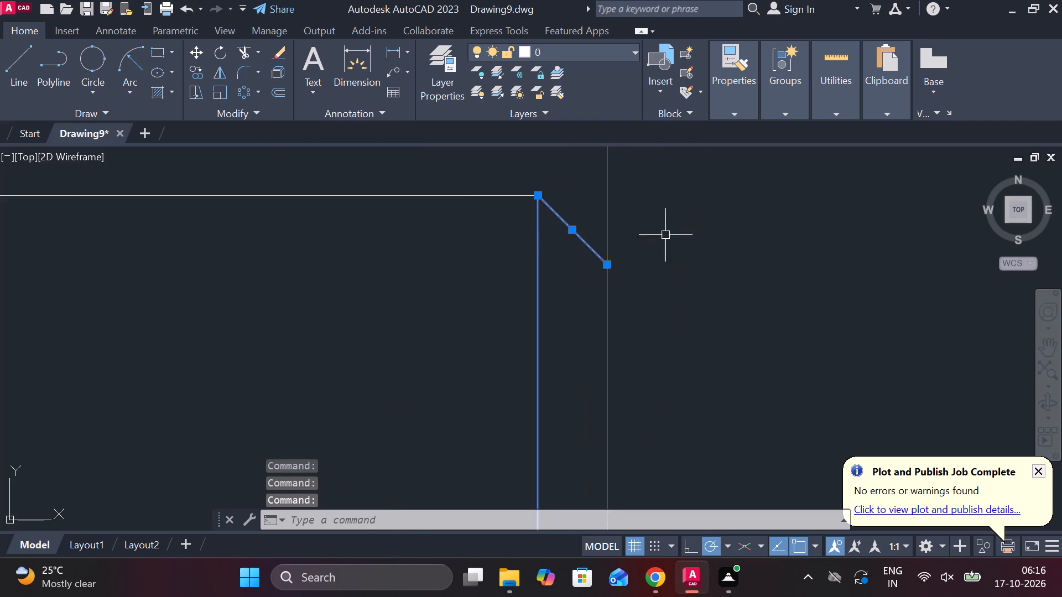
type("E")
key("space")
Extend the rod's upper and lower horizontal edges to the vertical line of the right end face.
type("EX")
key("space")
left_click(513, 199)
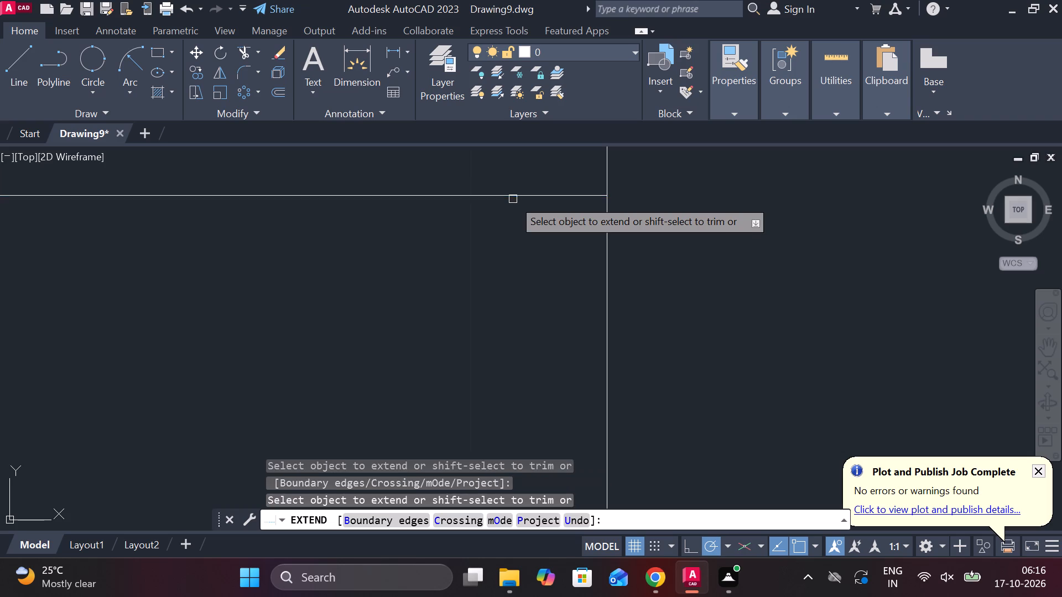
scroll(521, 212, "down", 3)
middle_click_drag(615, 275, 752, 146)
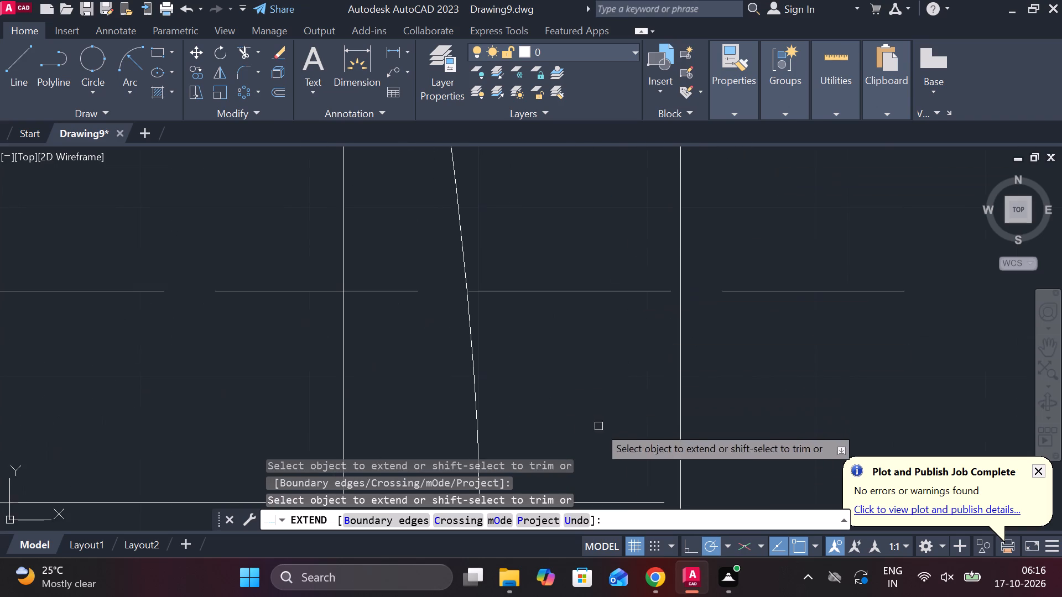
middle_click_drag(598, 426, 600, 330)
left_click(640, 409)
key("grave")
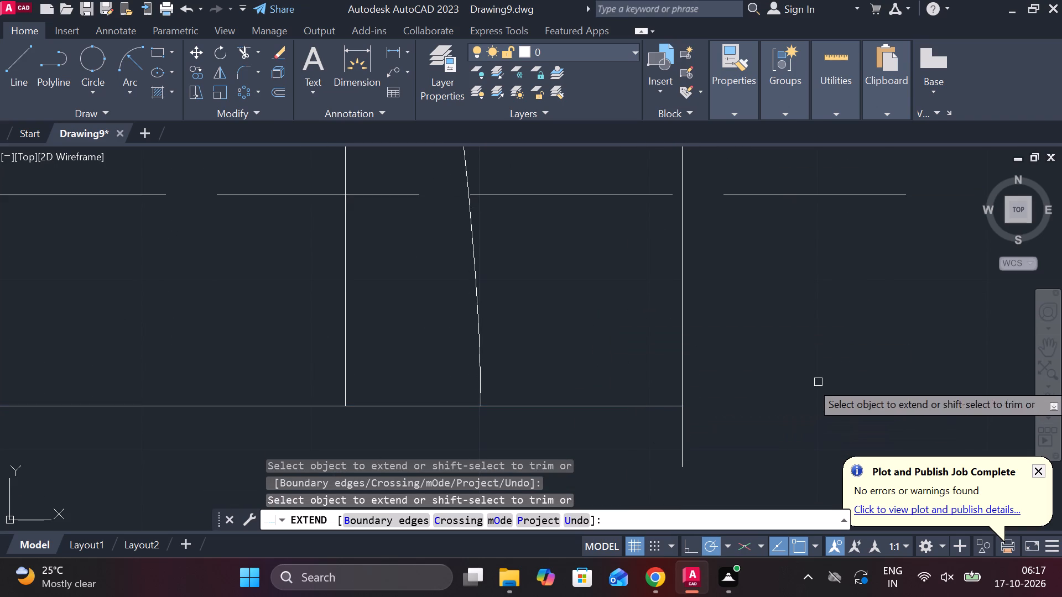
key("t")
key("Escape")
key("Escape")
key("Escape")
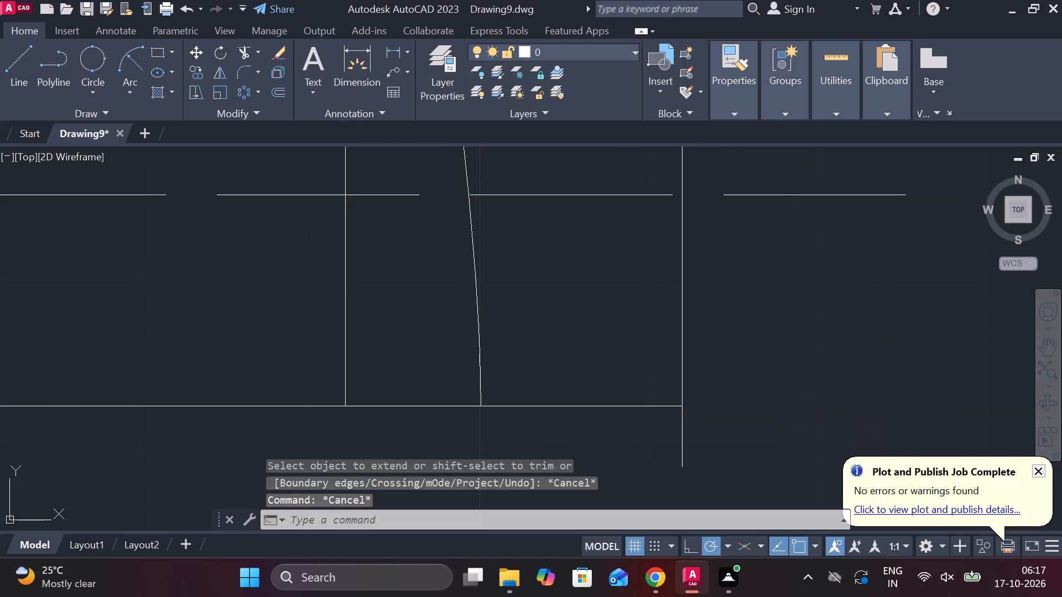
Trim the overhanging ends of the right end face line at the lower and upper corners.
type("TR")
key("space")
left_click_drag(793, 410, 638, 443)
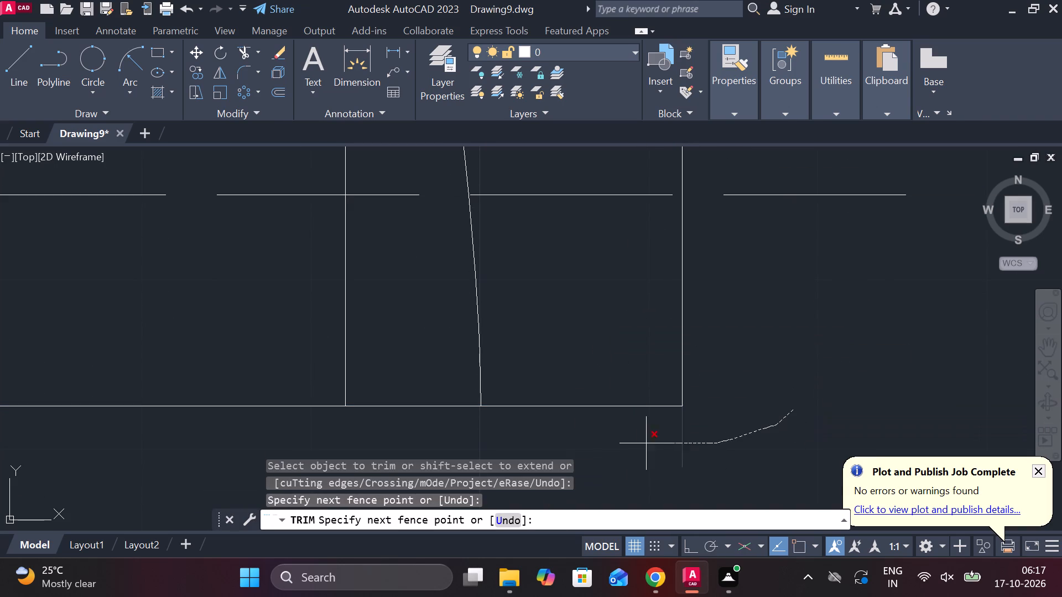
left_click_drag(638, 443, 613, 443)
scroll(855, 315, "down", 2)
scroll(777, 175, "up", 2)
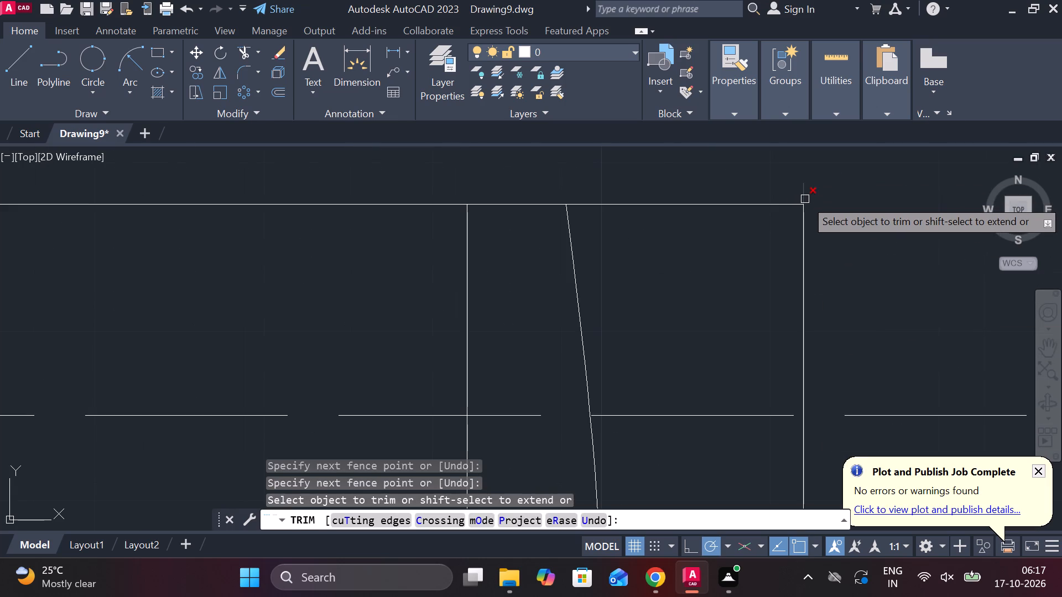
left_click(805, 199)
scroll(844, 209, "down", 2)
middle_click_drag(881, 239, 719, 197)
key("Escape")
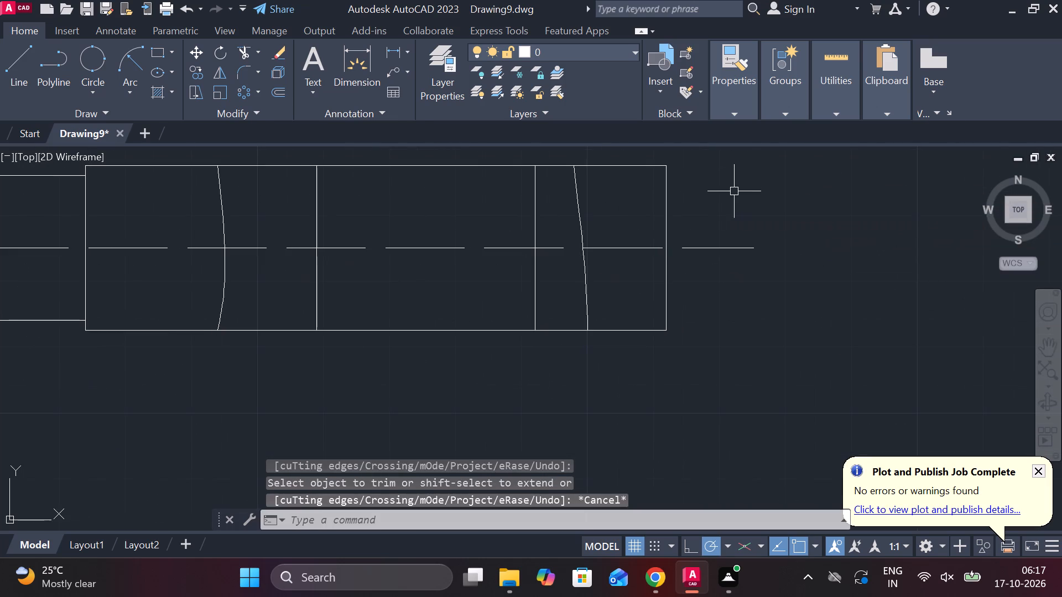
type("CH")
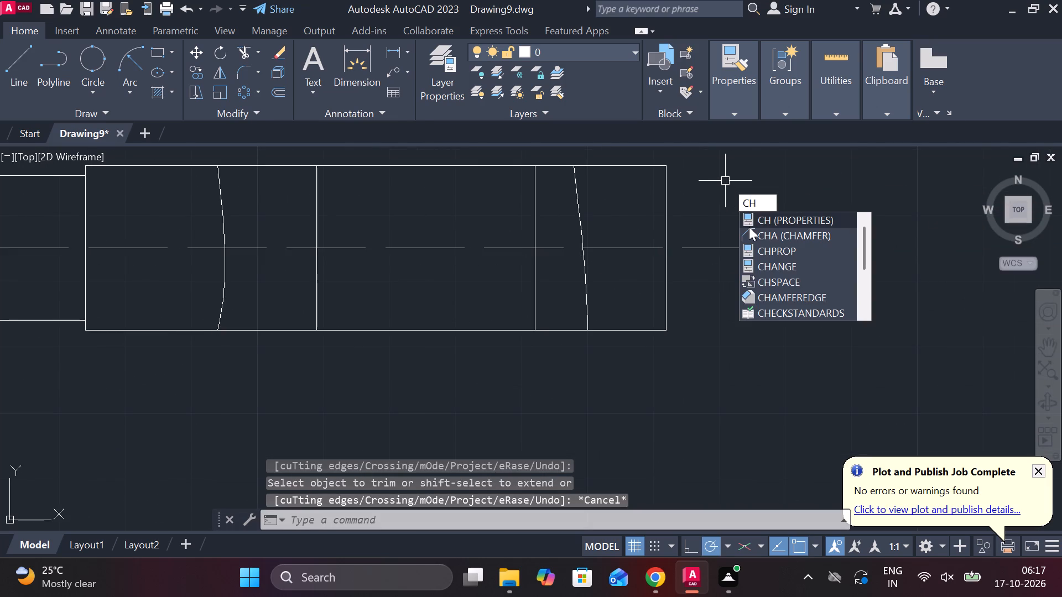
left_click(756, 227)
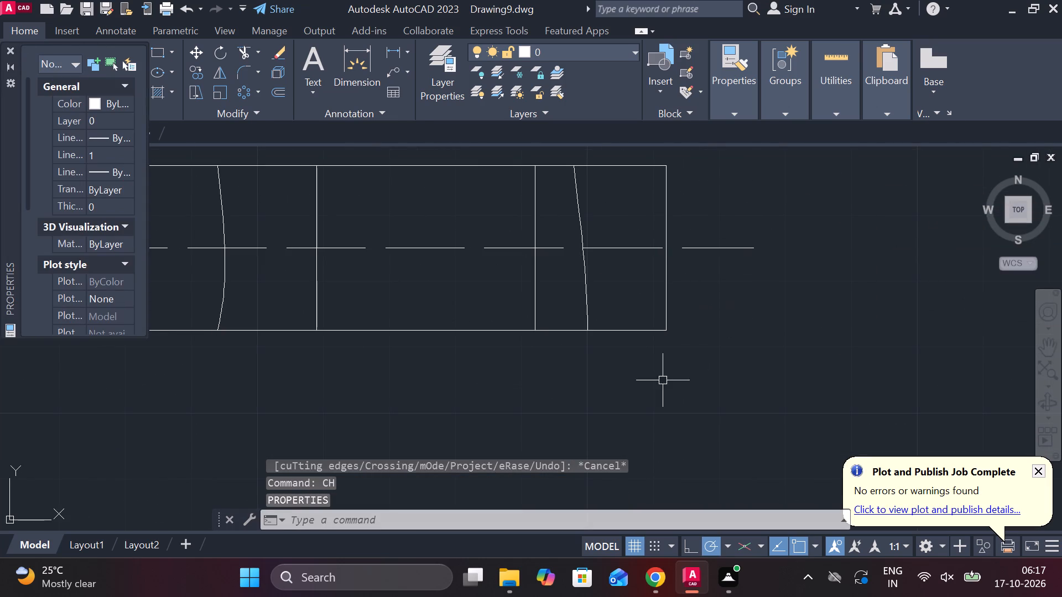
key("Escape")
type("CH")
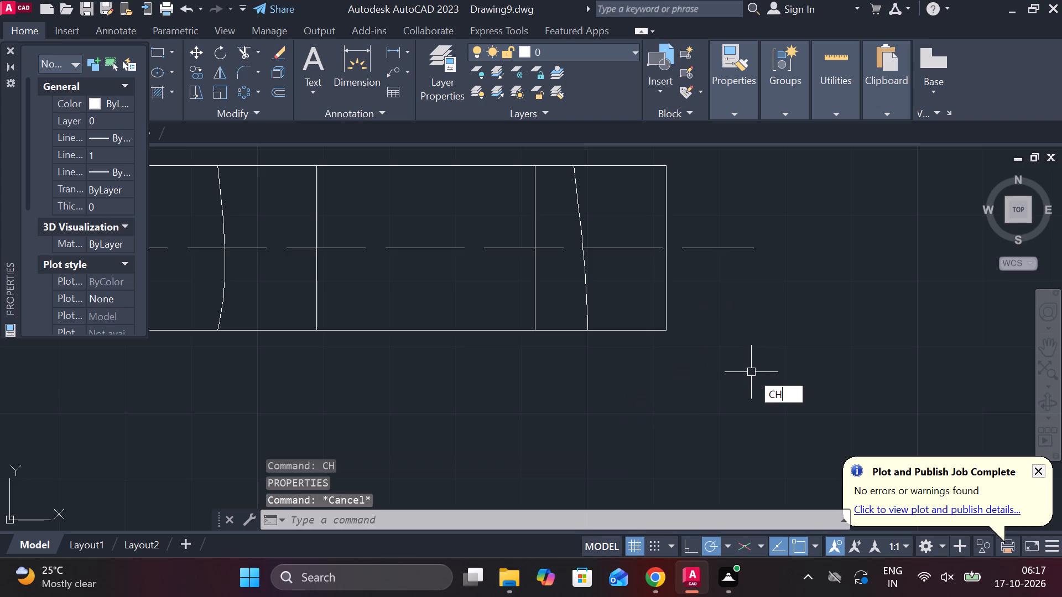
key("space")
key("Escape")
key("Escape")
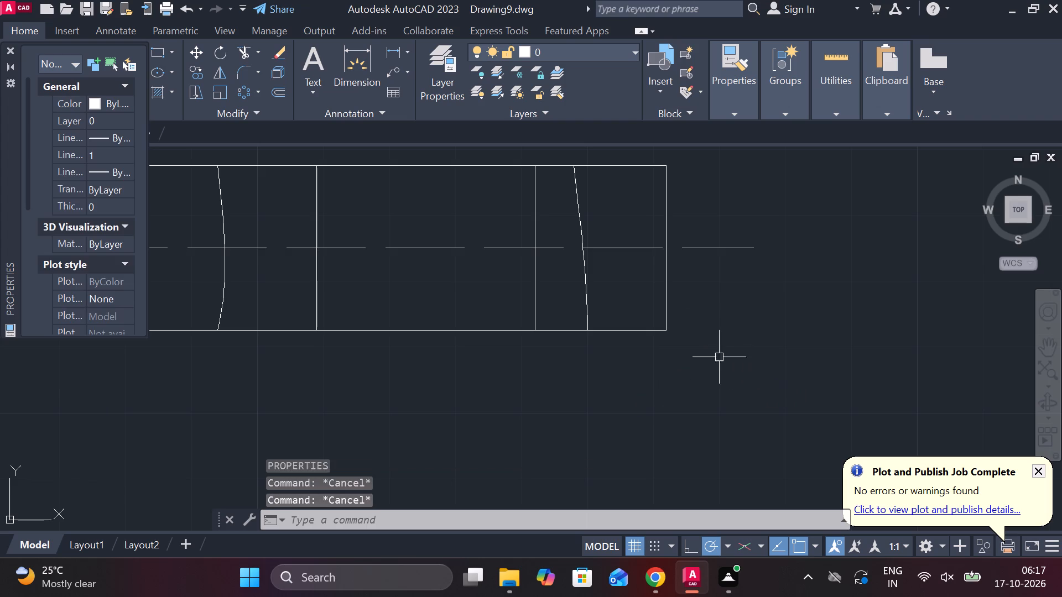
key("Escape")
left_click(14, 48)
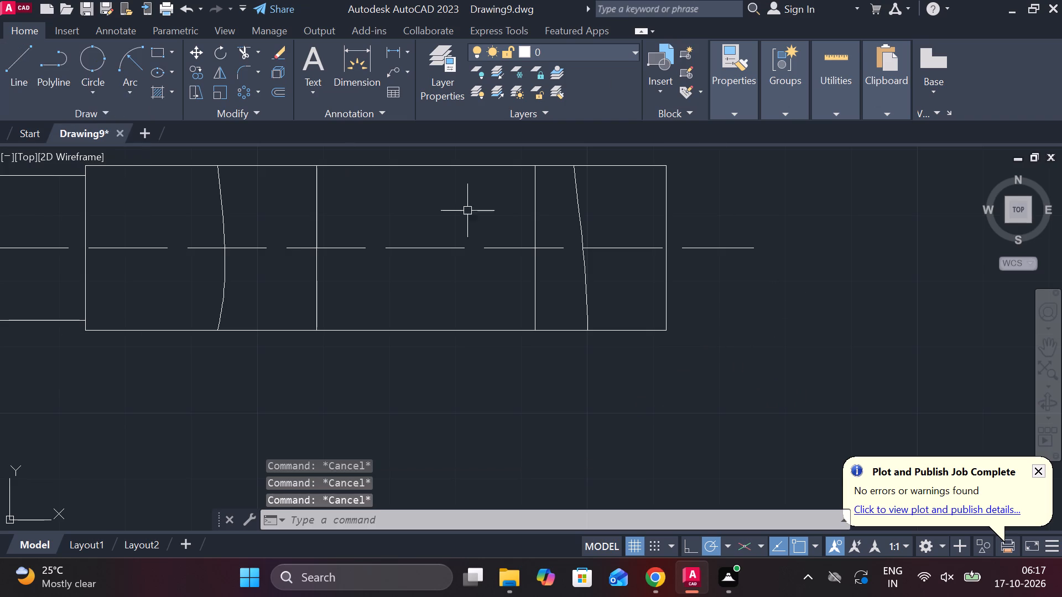
Chamfer the rod's lower and upper right corners with a chamfer length of 2 and an angle of 45°.
type("CH")
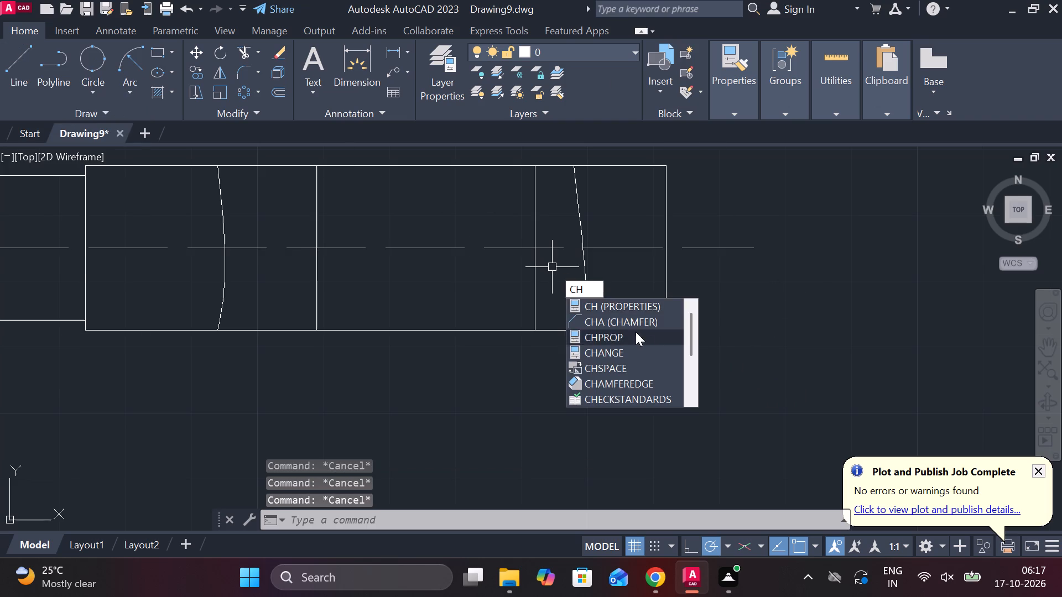
left_click(631, 323)
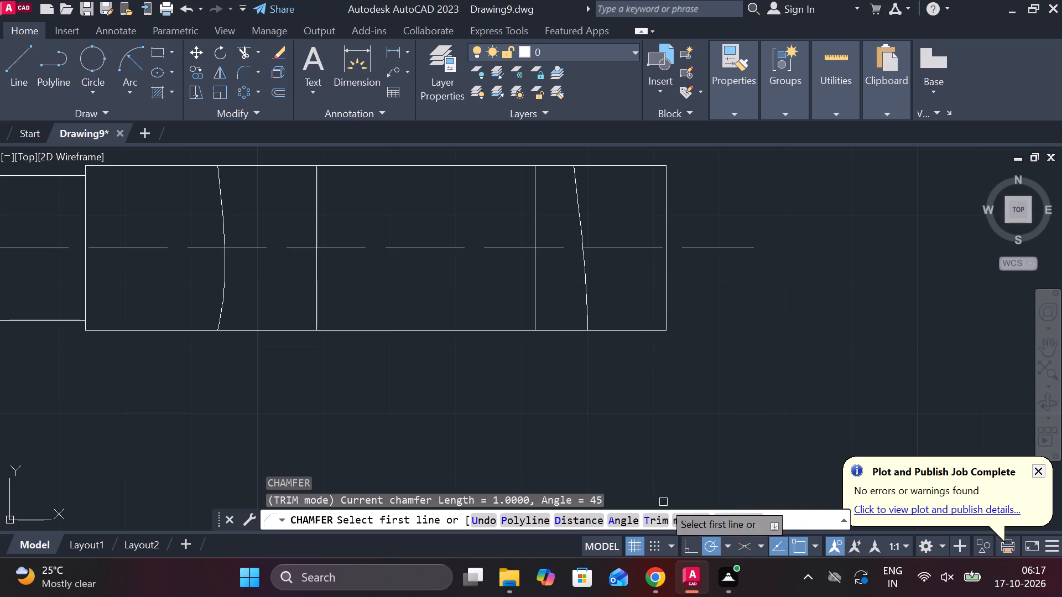
left_click(631, 516)
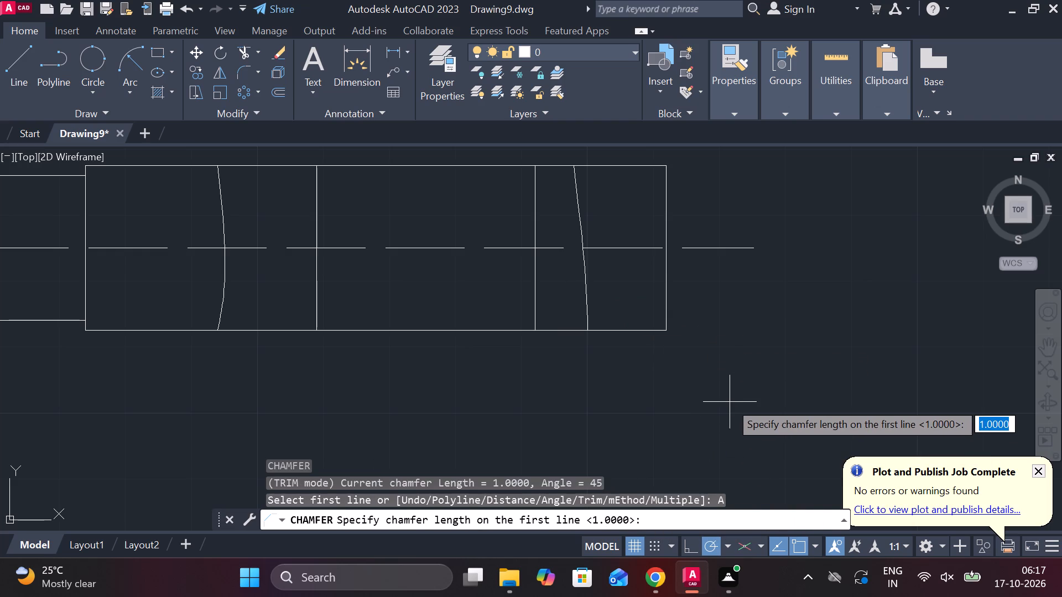
key("2")
key("space")
type("45")
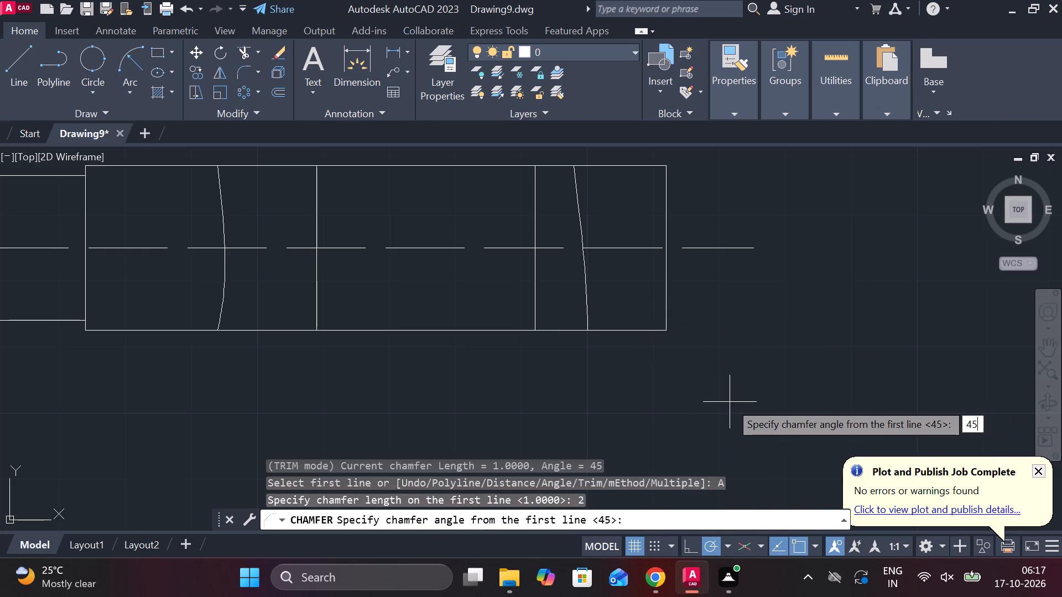
key("space")
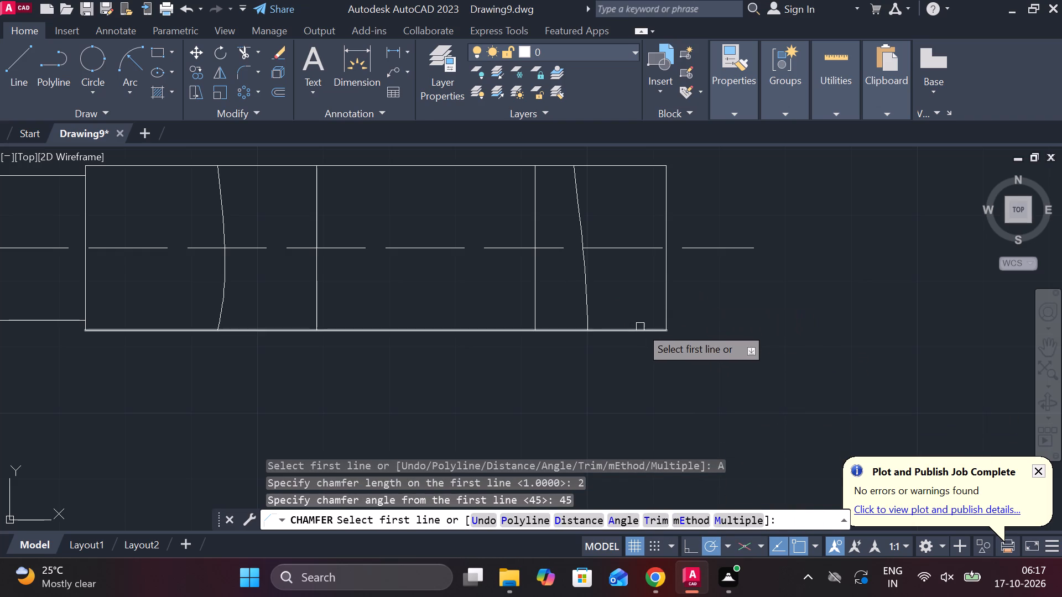
left_click(640, 327)
left_click(663, 298)
key("space")
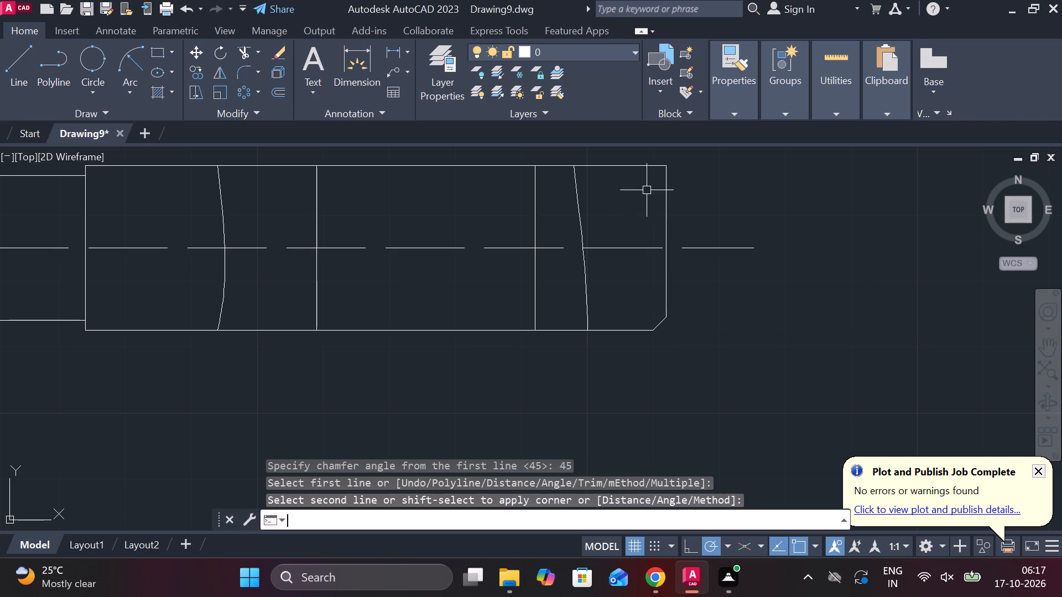
left_click(646, 165)
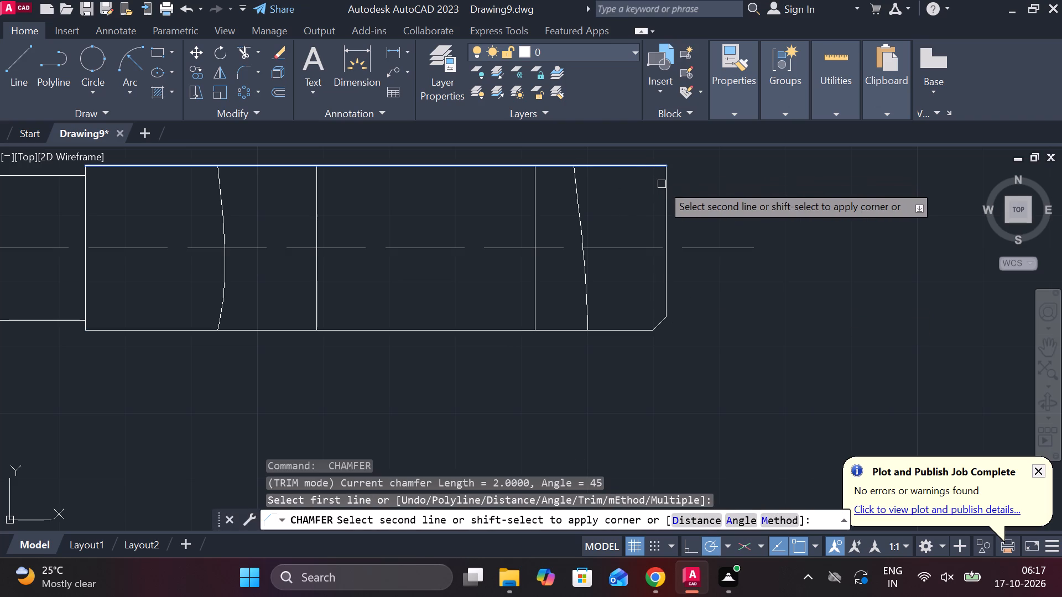
left_click(663, 190)
key("Escape")
Draw a vertical line joining the inner ends of the two chamfers at the rod's right end.
key("l")
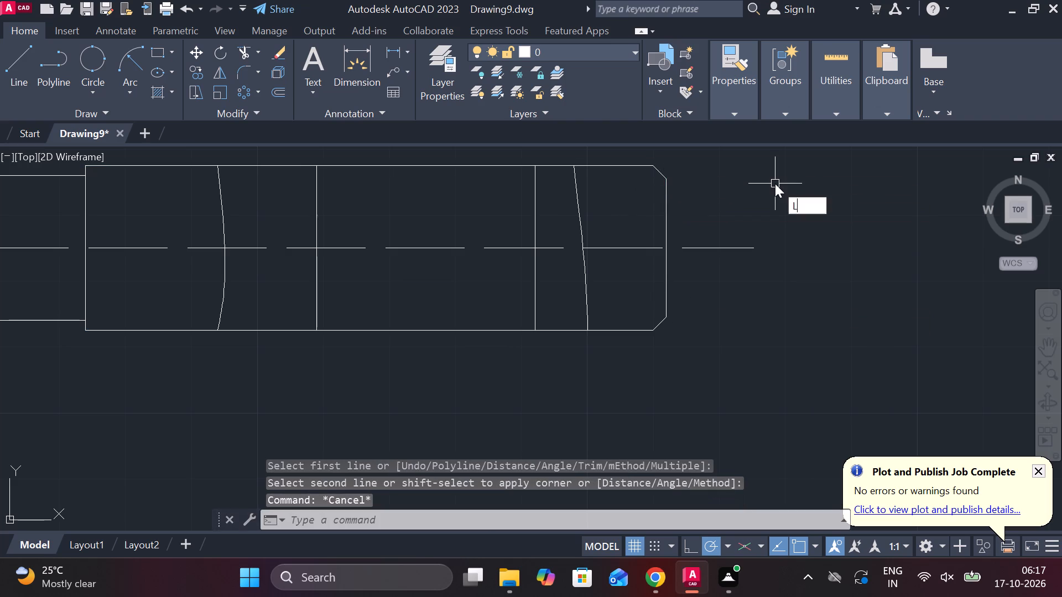
key("Return")
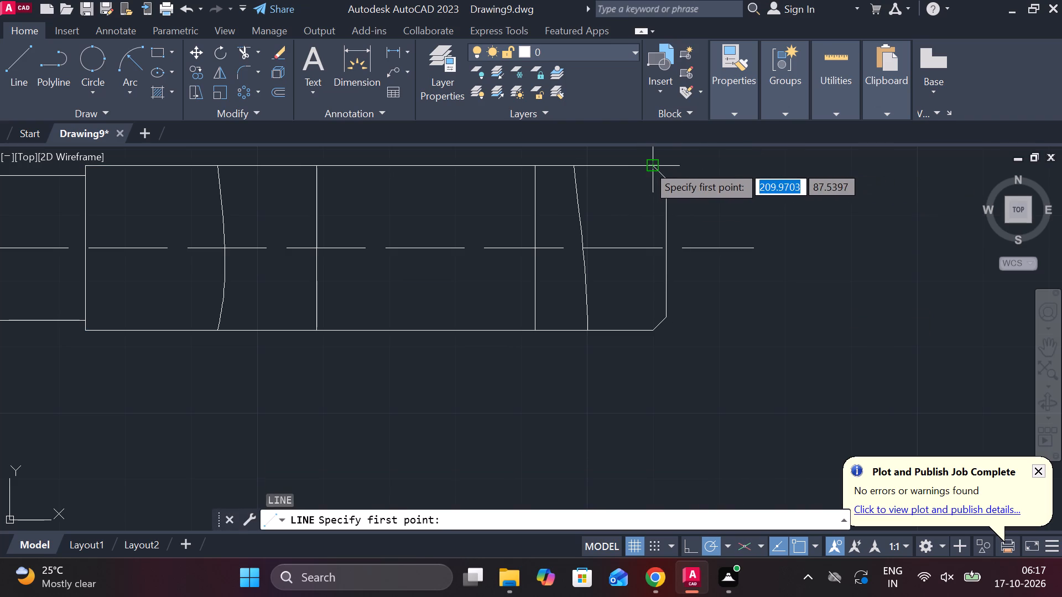
left_click(647, 165)
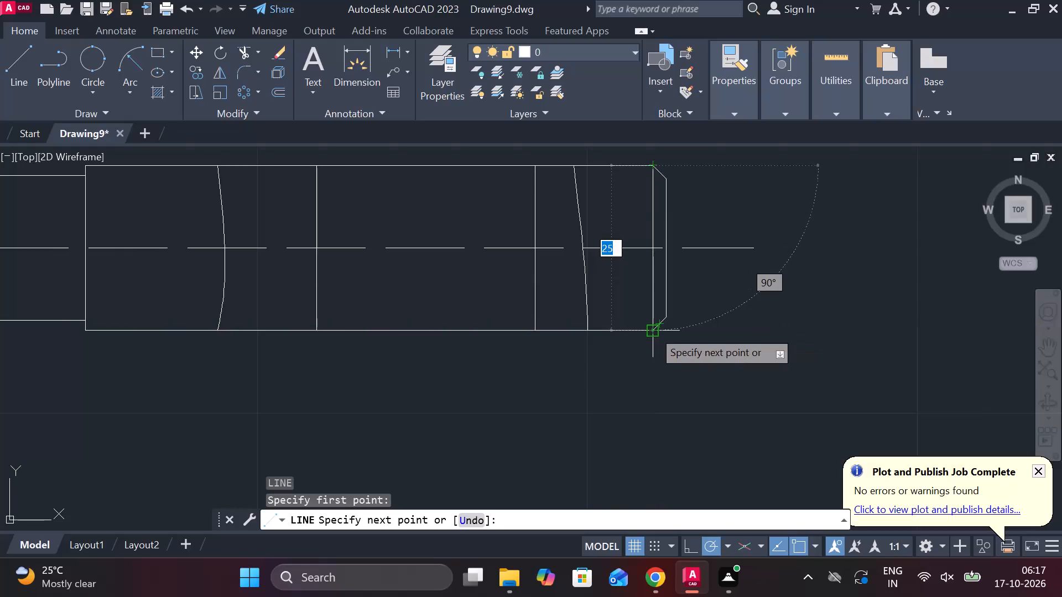
scroll(653, 330, "up", 4)
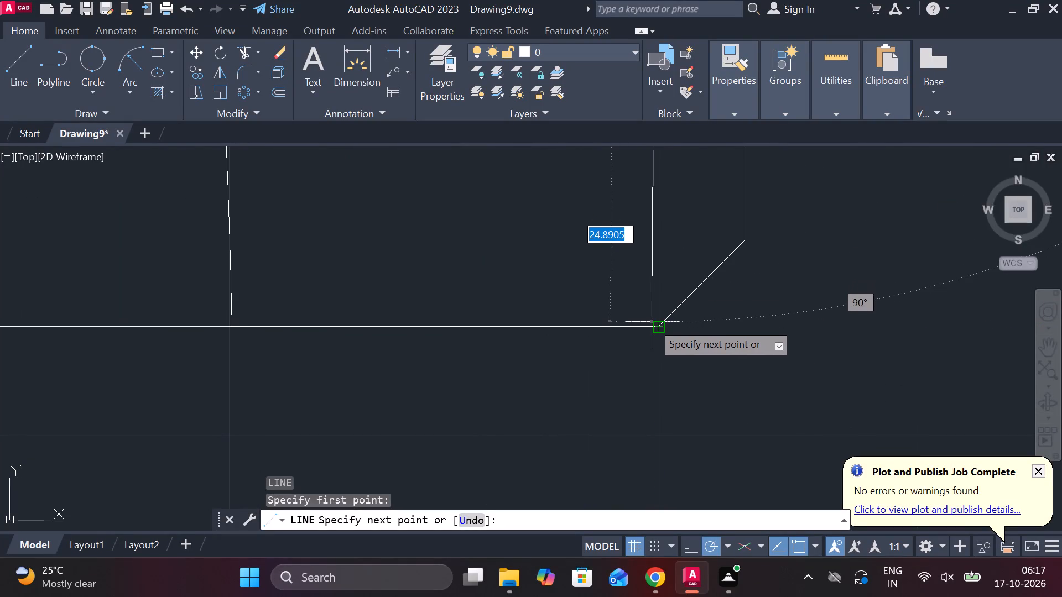
left_click(659, 323)
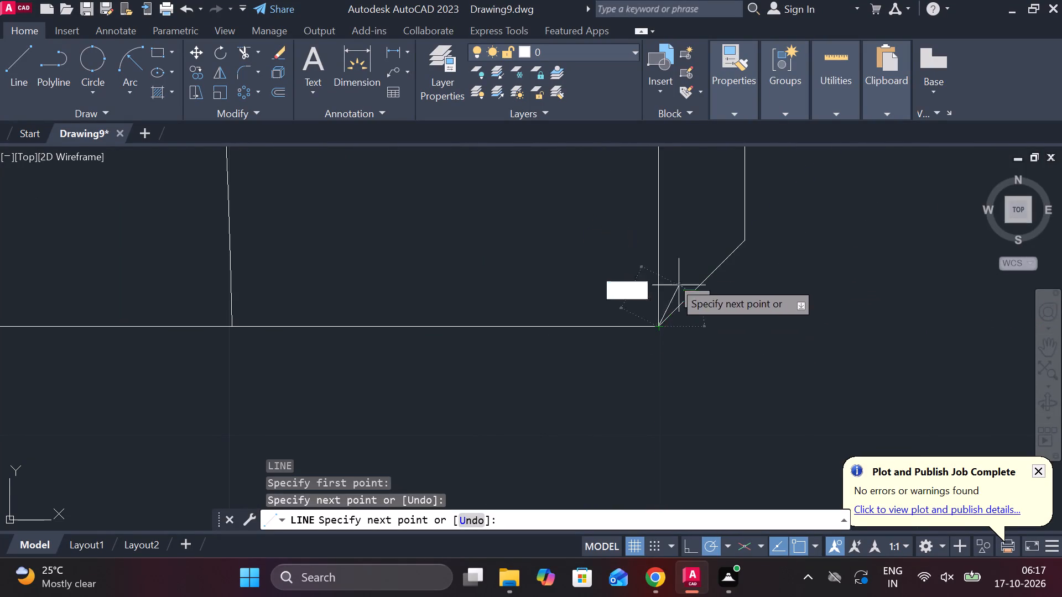
scroll(672, 279, "down", 4)
key("Escape")
Hatch the areas between each curved break line and its adjacent vertical slot edge, above and below the centre line.
scroll(683, 314, "down", 2)
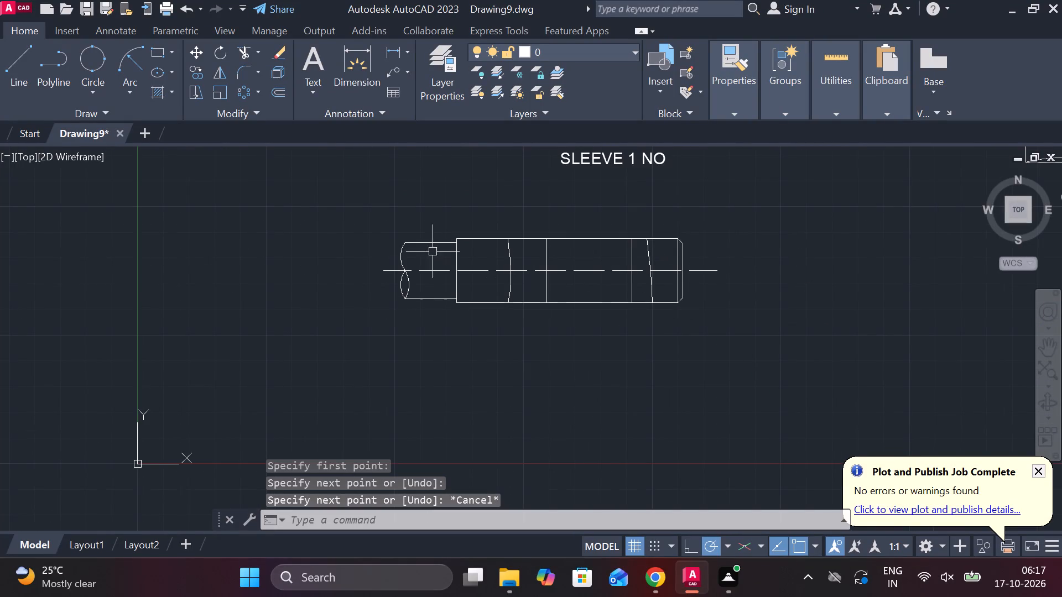
scroll(416, 264, "up", 1)
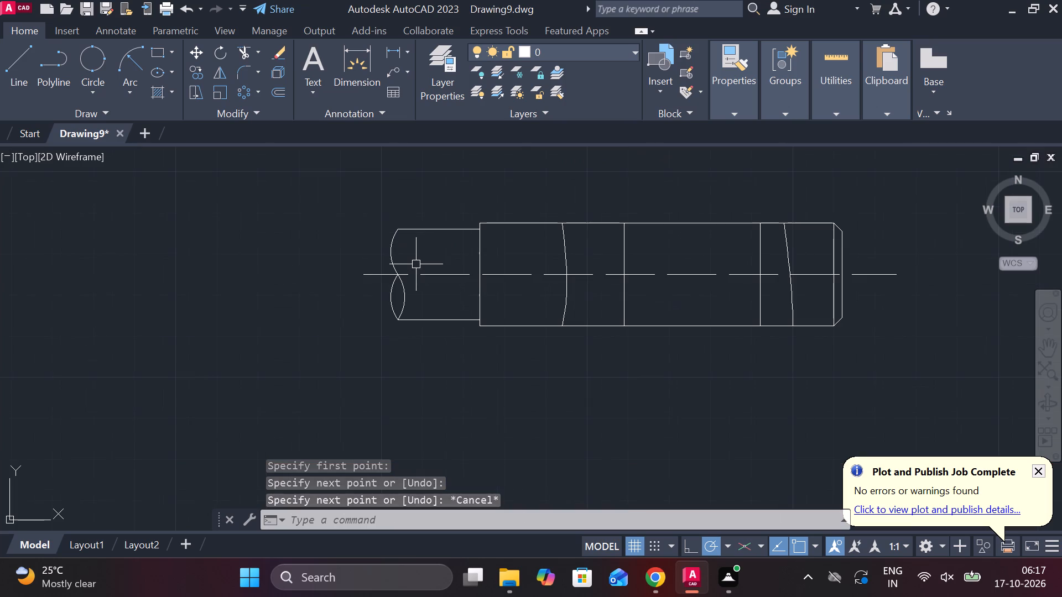
left_click(164, 87)
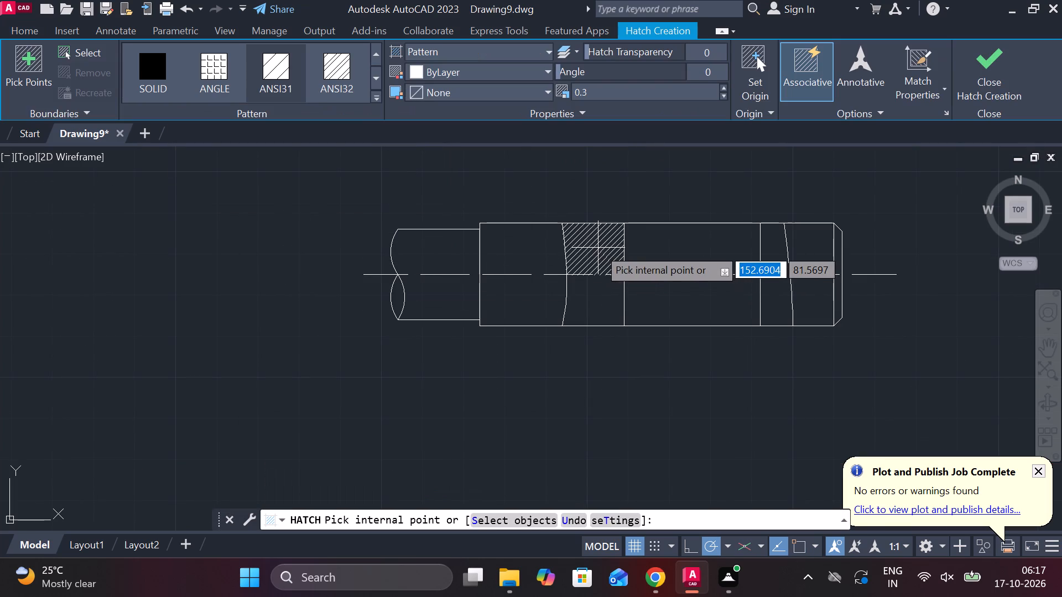
left_click(598, 248)
left_click(602, 285)
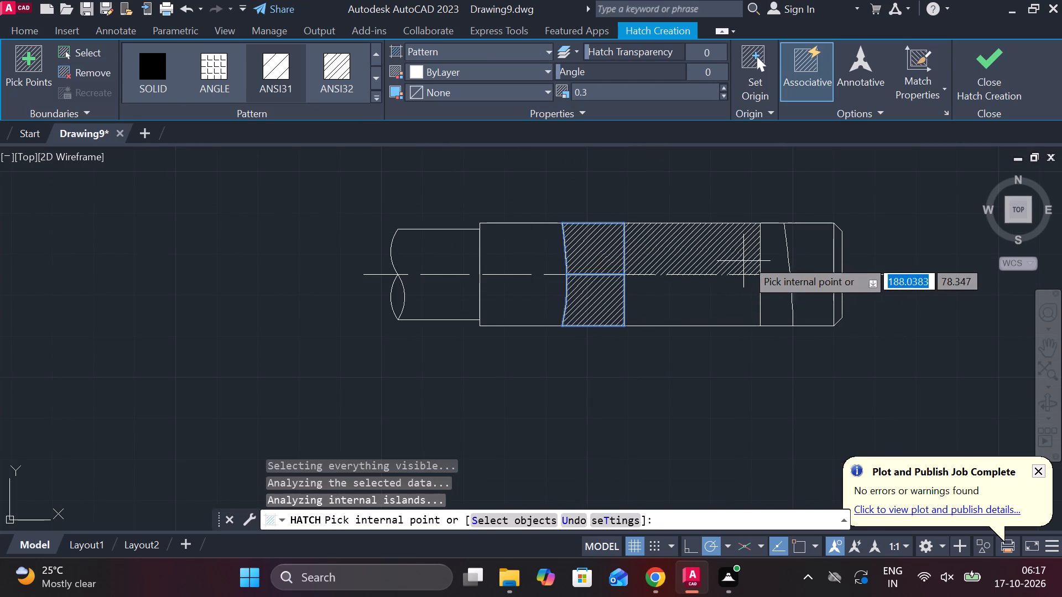
left_click(776, 254)
left_click(780, 293)
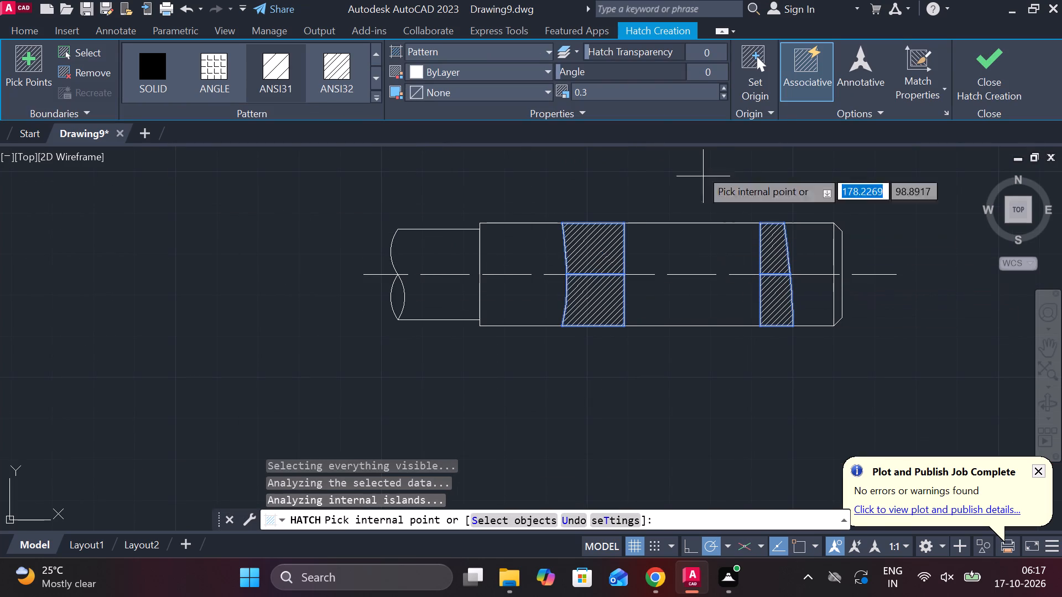
Set the hatch angle to 85 and finish the hatch.
left_click_drag(596, 75, 639, 75)
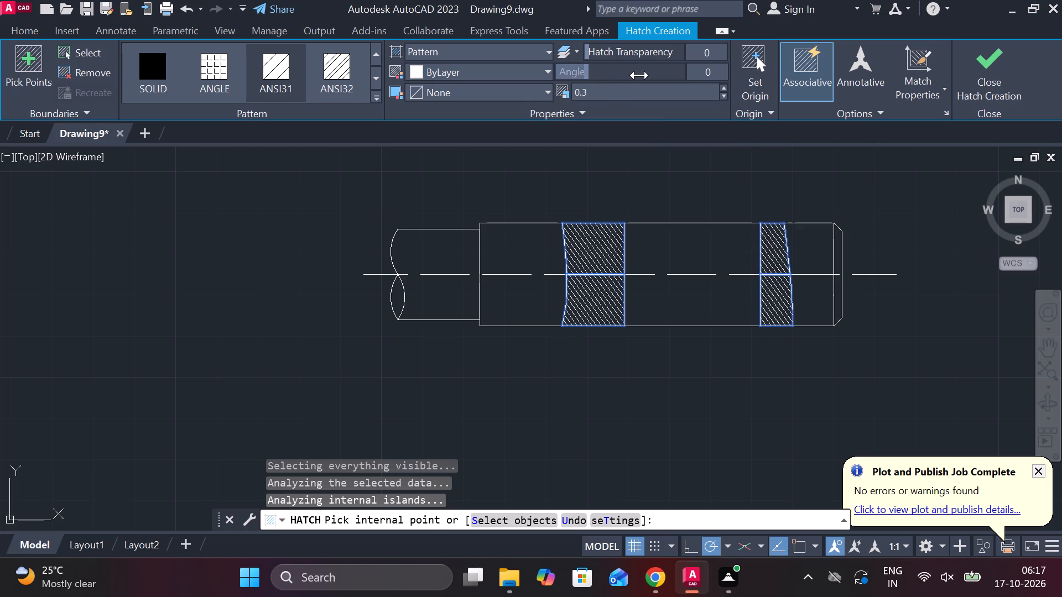
left_click_drag(639, 75, 660, 71)
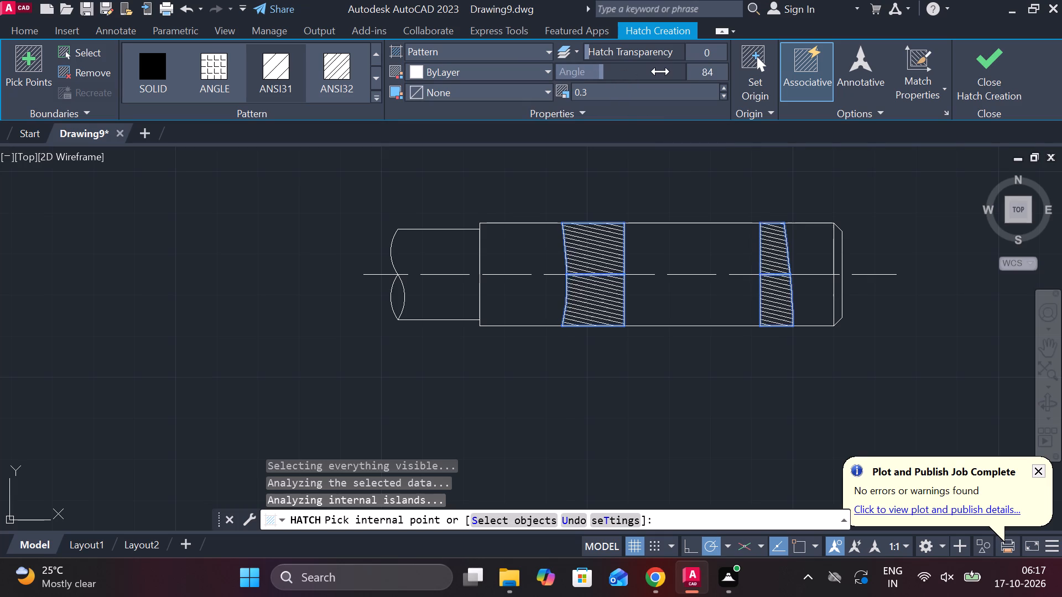
left_click_drag(660, 71, 616, 71)
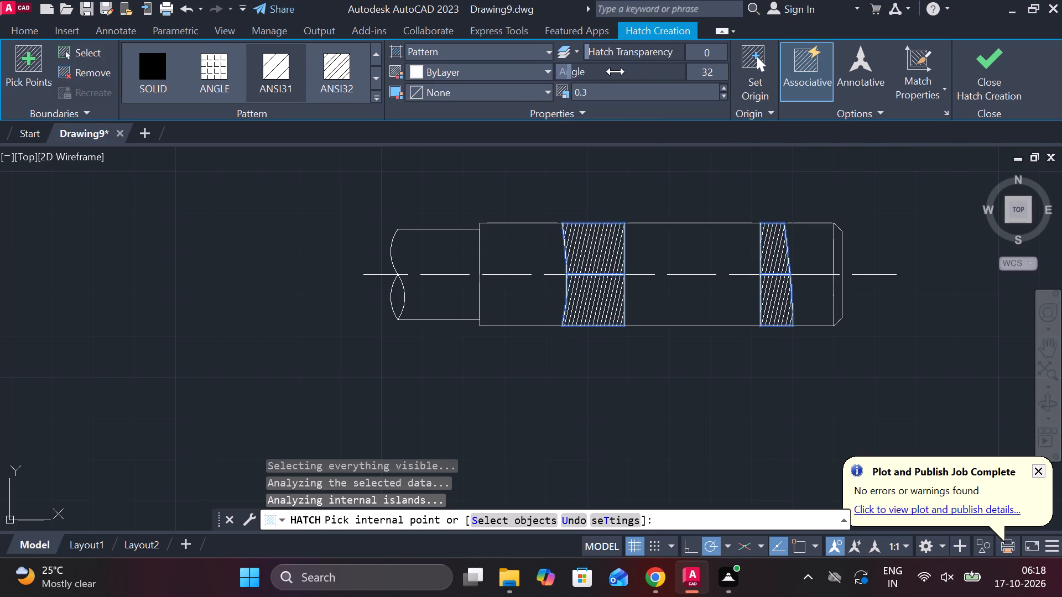
left_click_drag(616, 71, 653, 72)
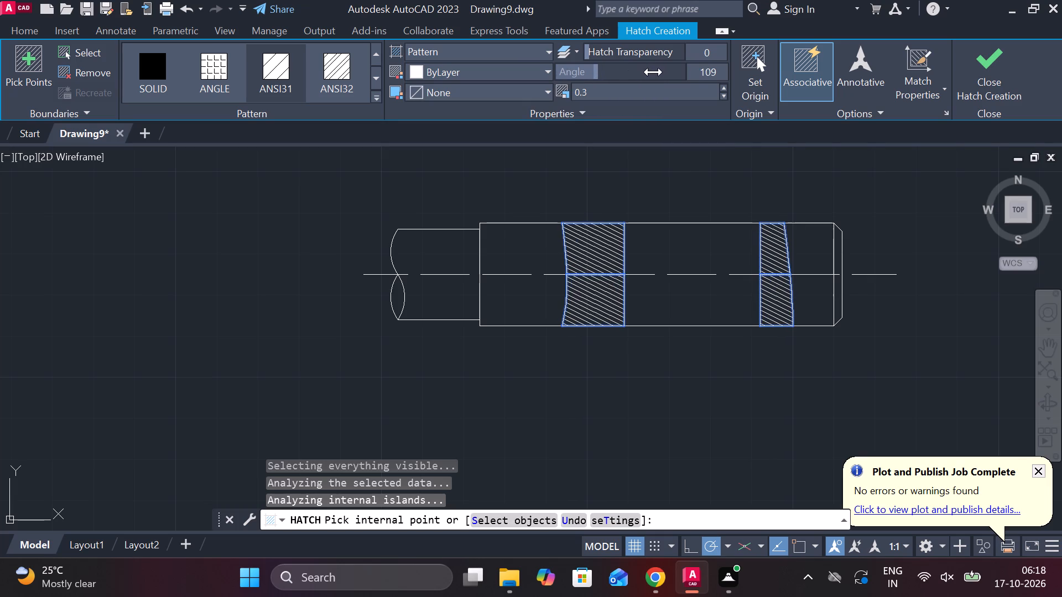
left_click_drag(653, 72, 648, 71)
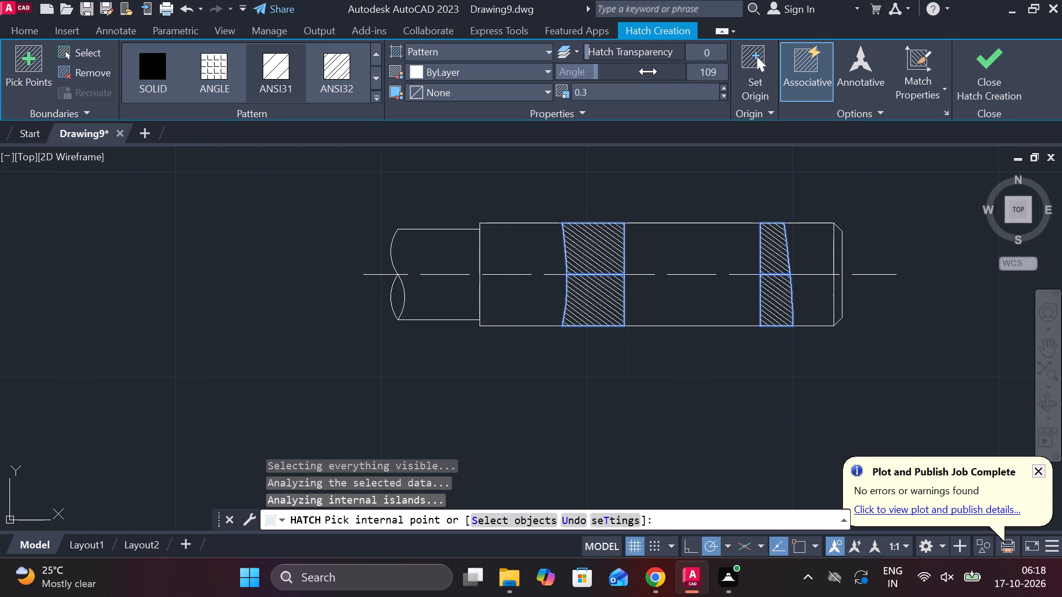
left_click_drag(648, 71, 642, 72)
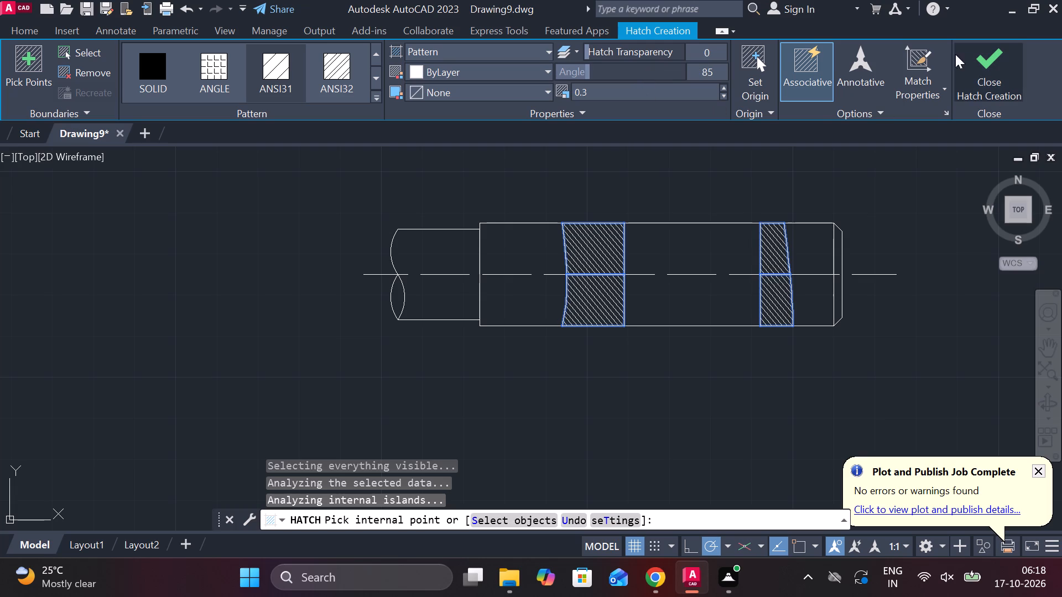
left_click(986, 81)
Add a vertical linear dimension for the rod's full height, placed beyond its chamfered right end.
middle_click_drag(698, 395, 591, 375)
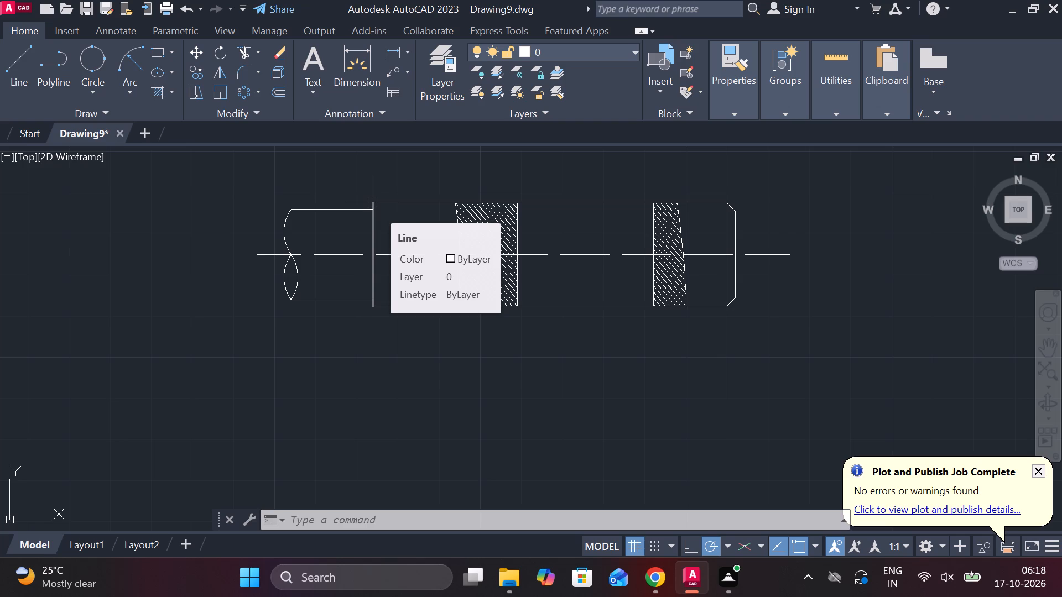
left_click(390, 50)
scroll(789, 209, "up", 1)
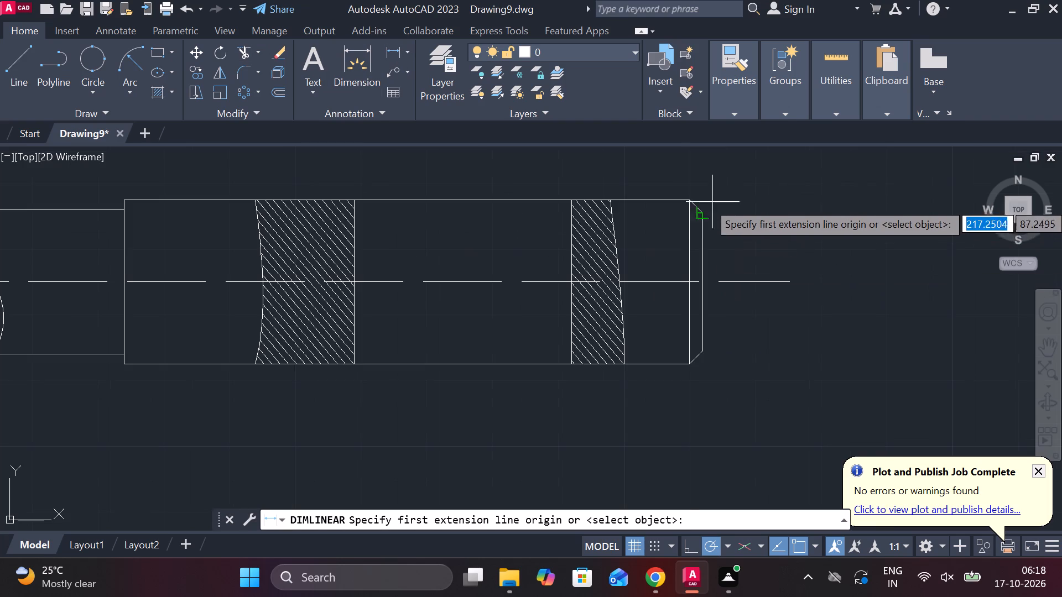
left_click(693, 200)
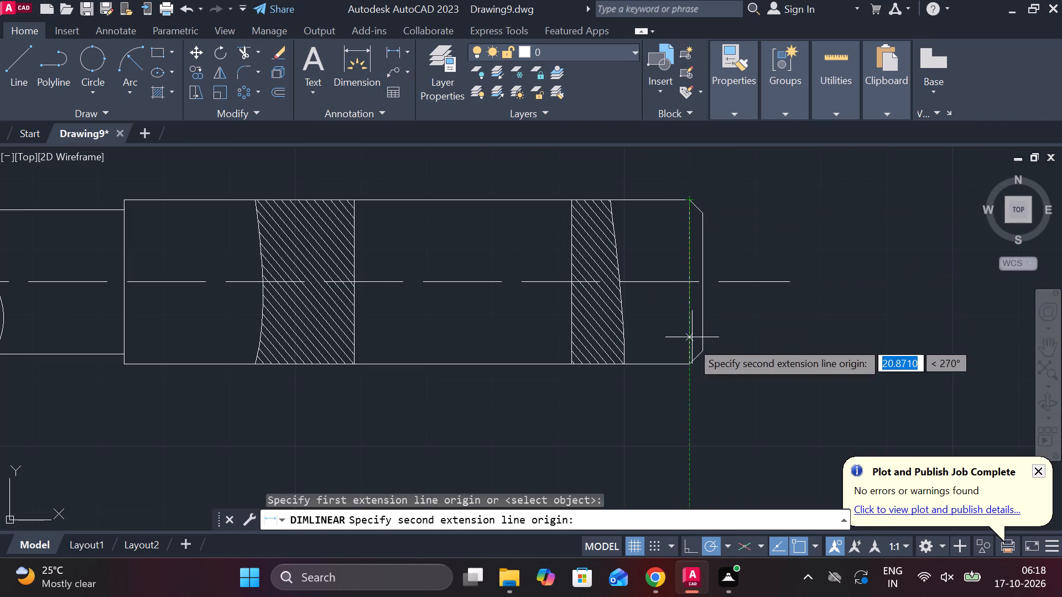
left_click(688, 363)
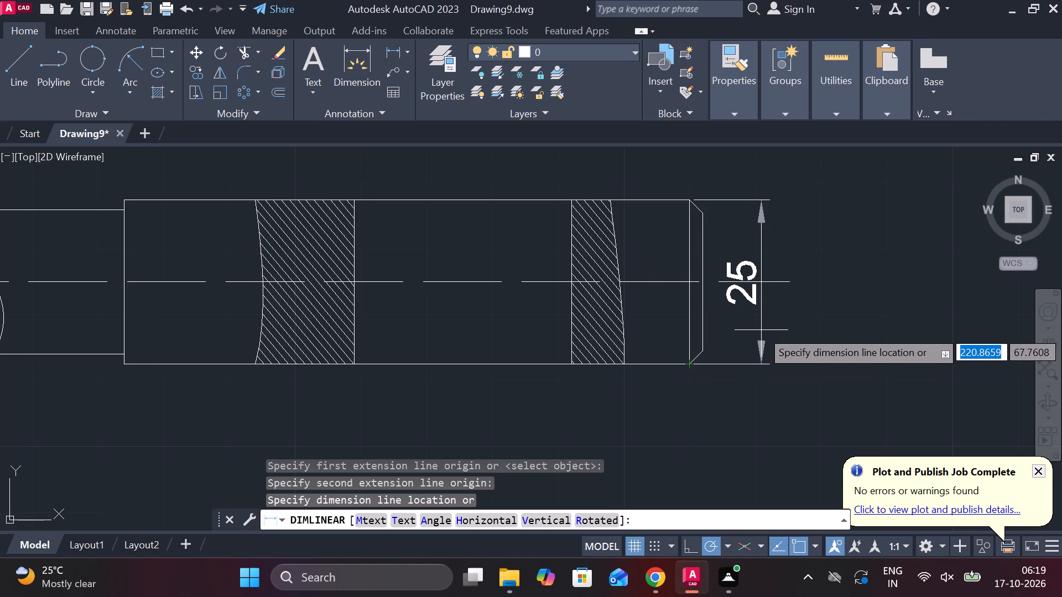
left_click(791, 329)
Add a horizontal linear dimension below the rod, from the shoulder's lower corner to the slot's left edge.
scroll(711, 338, "down", 2)
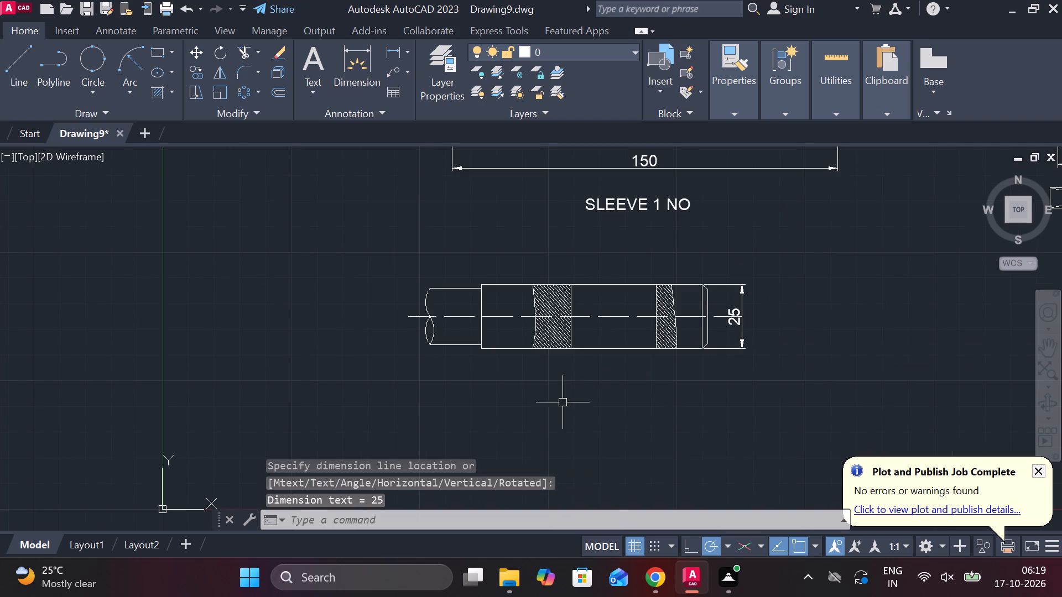
key("space")
scroll(494, 362, "up", 3)
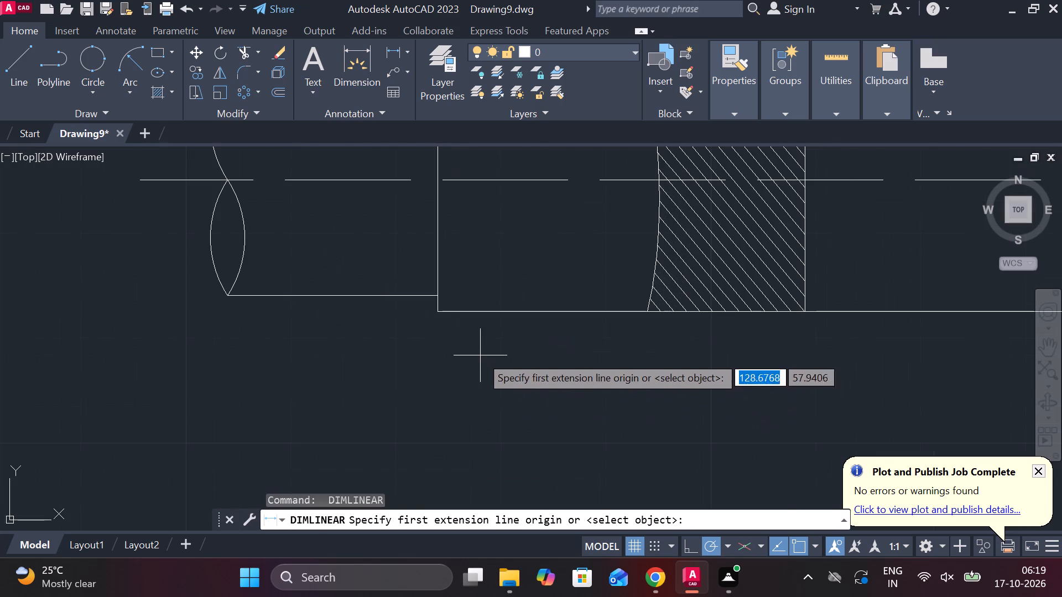
left_click(439, 310)
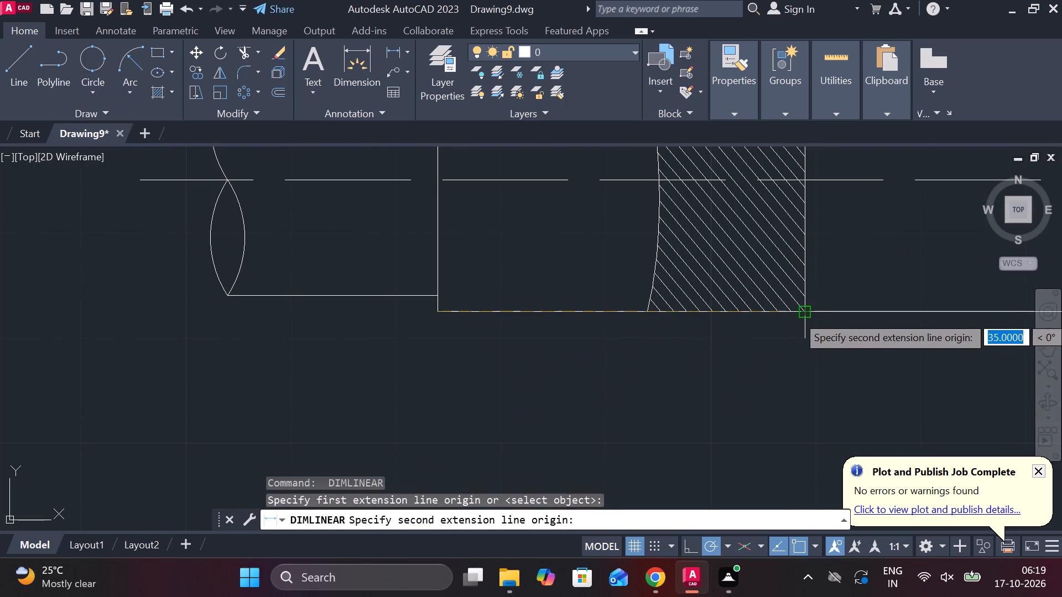
left_click(800, 315)
scroll(694, 404, "down", 1)
middle_click_drag(674, 405, 525, 354)
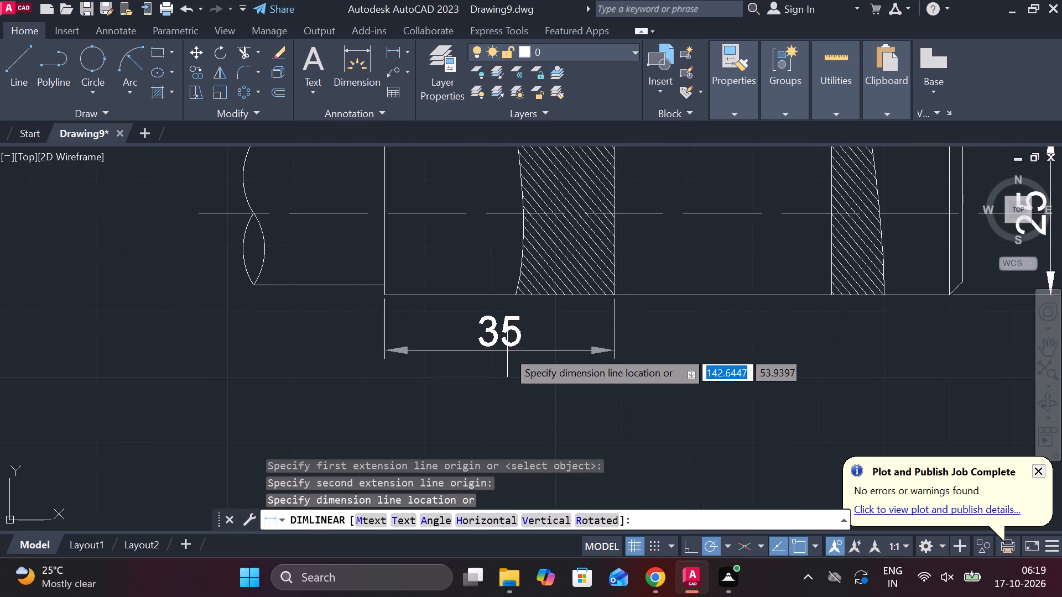
left_click(533, 360)
Add a horizontal linear dimension from the slot's left edge to the rod's chamfered end, in line with the adjacent horizontal dimension.
key("space")
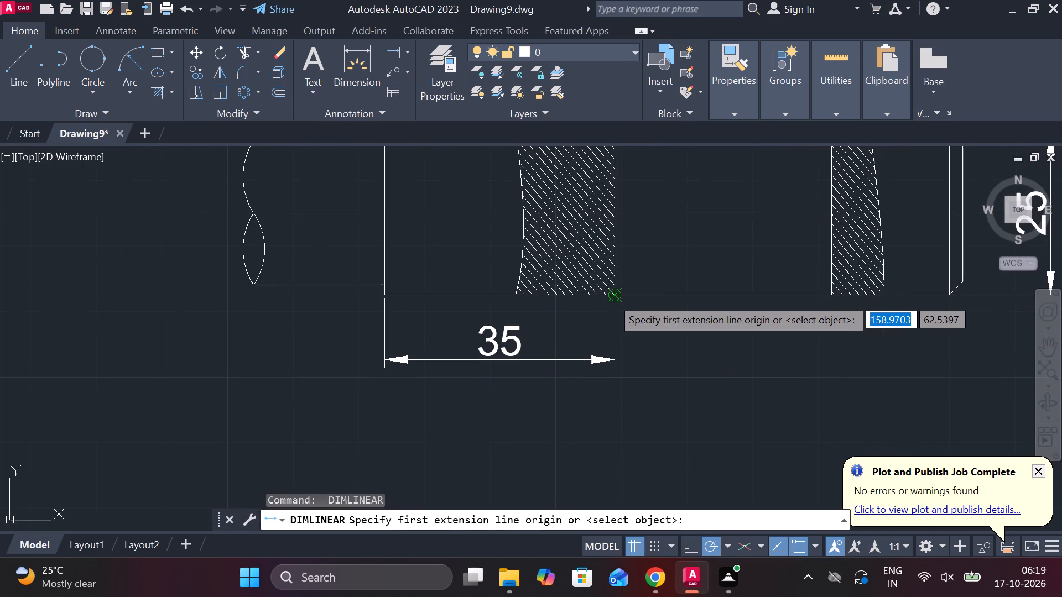
left_click(611, 297)
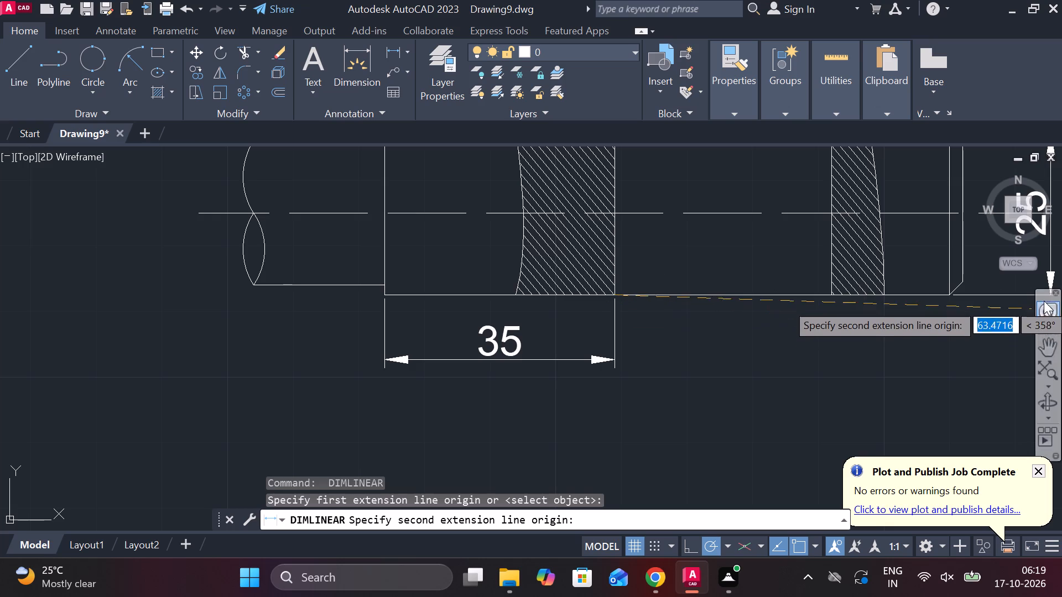
left_click(964, 283)
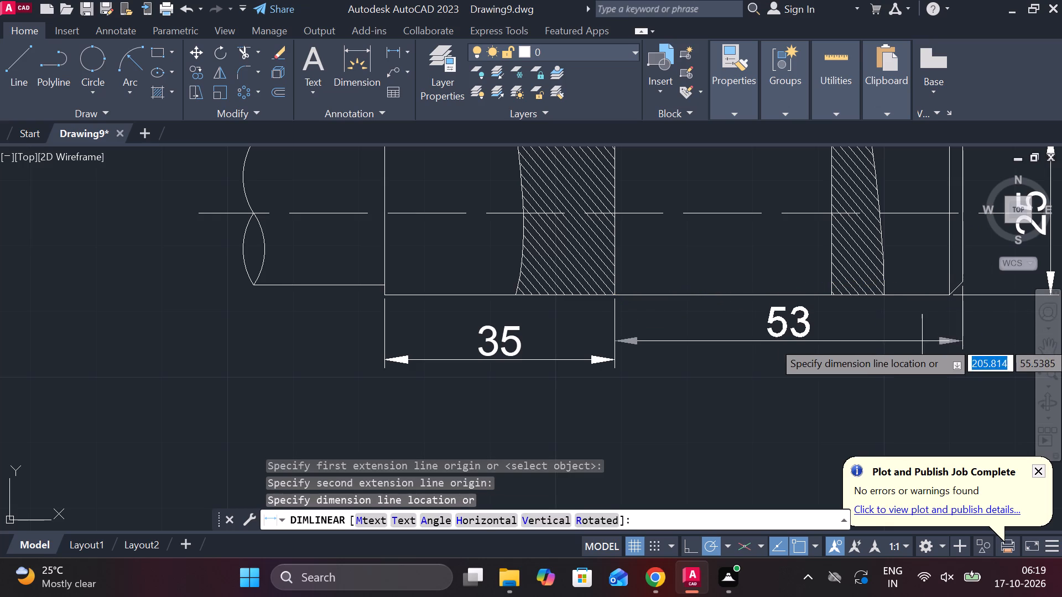
left_click(618, 363)
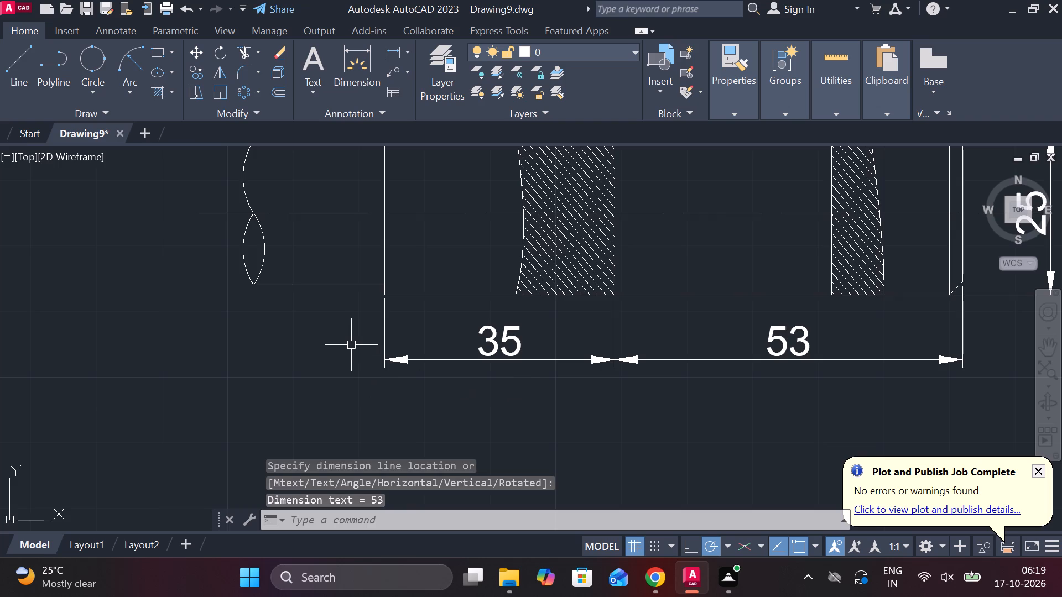
Add a vertical linear dimension for the narrow shank's height, placed beyond its broken end.
scroll(351, 345, "down", 1)
middle_click_drag(357, 345, 402, 358)
key("space")
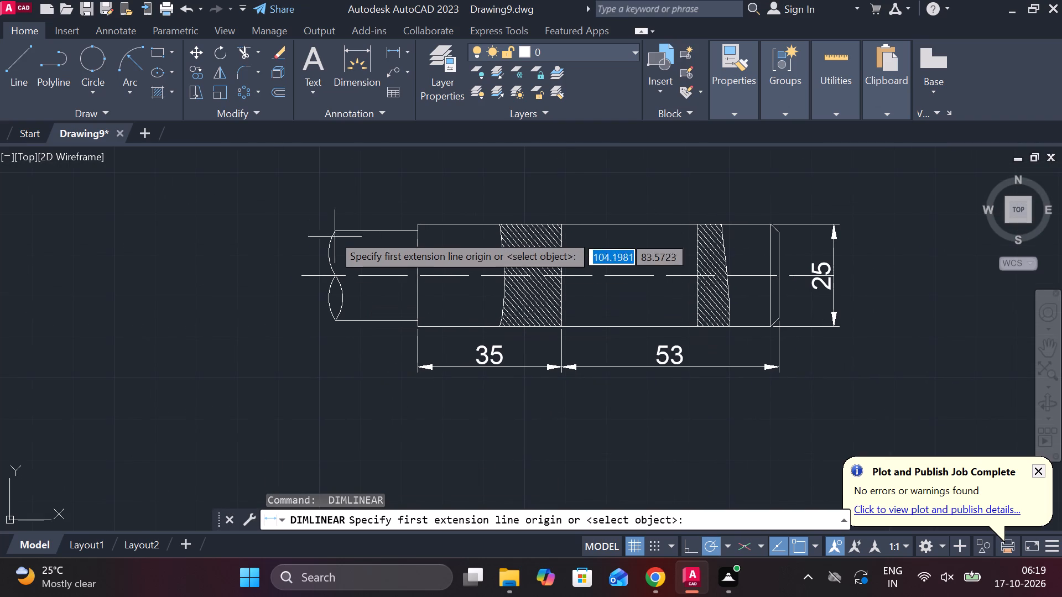
scroll(331, 231, "up", 2)
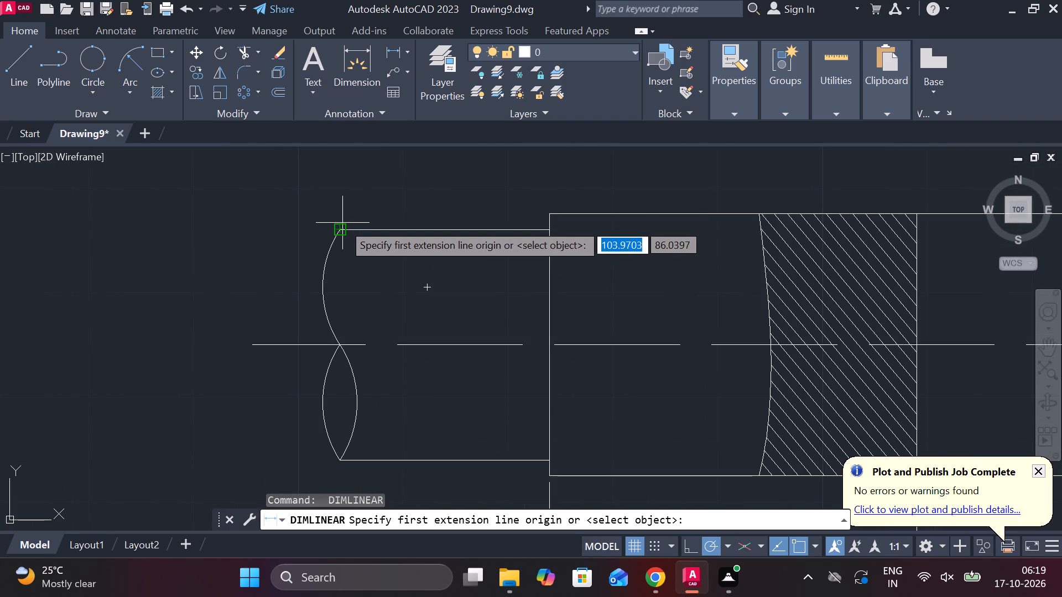
left_click(342, 223)
left_click(341, 457)
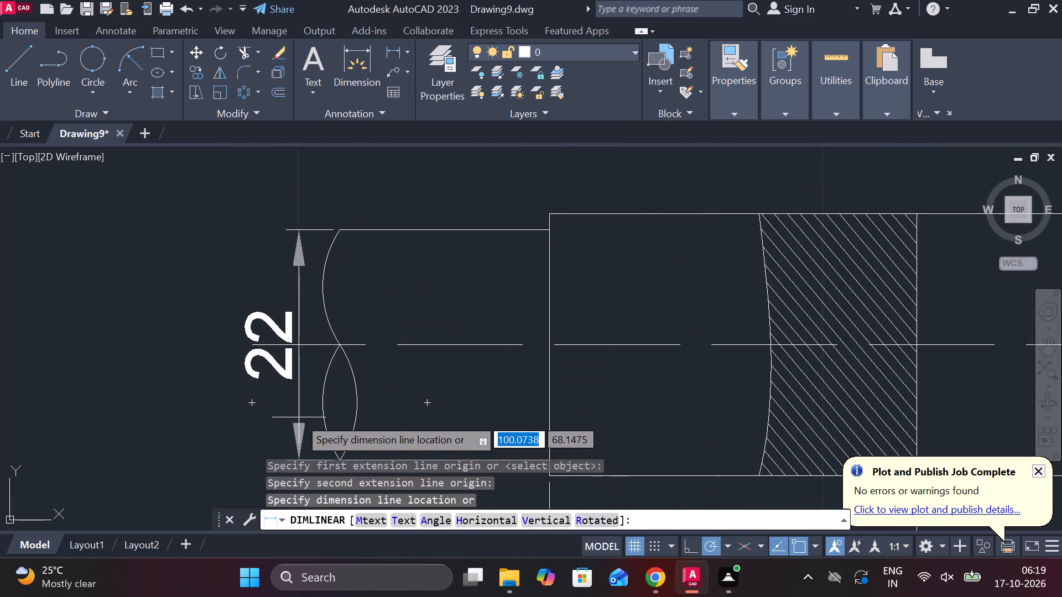
scroll(299, 417, "down", 1)
left_click(237, 400)
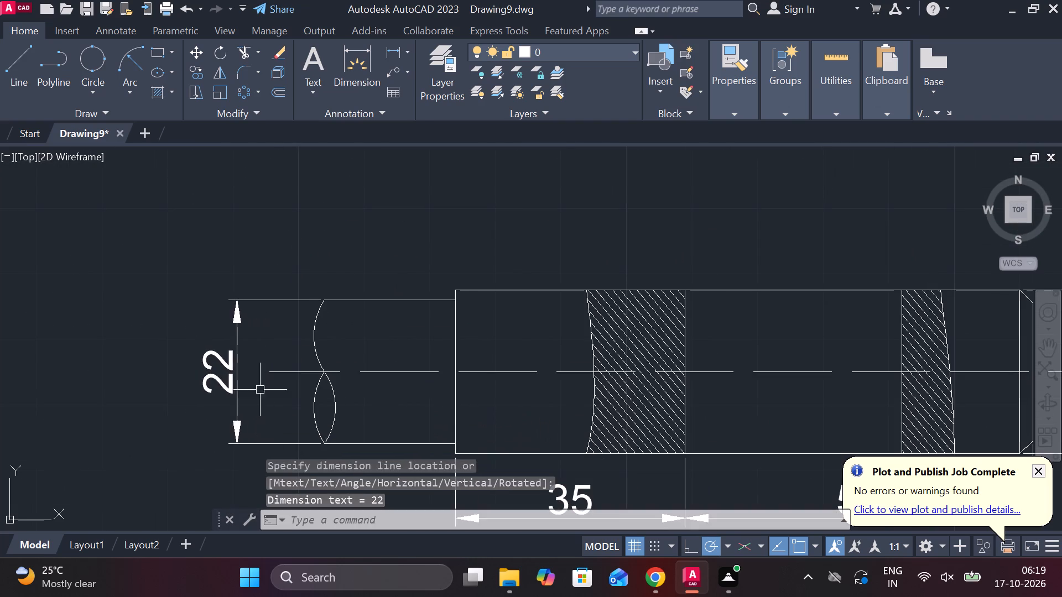
scroll(263, 376, "down", 1)
middle_click_drag(265, 376, 317, 300)
key("Escape")
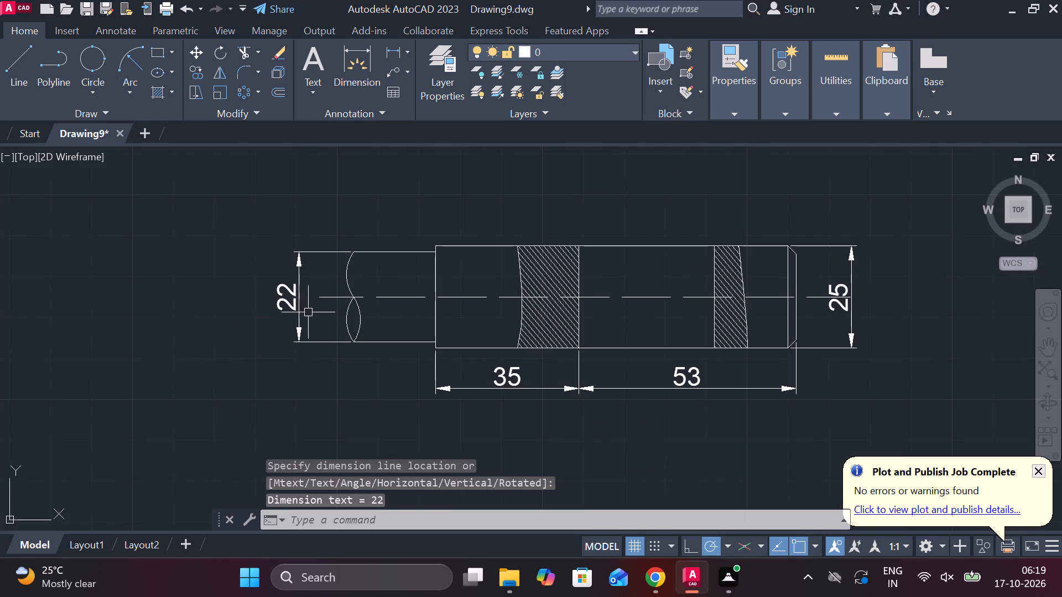
Insert a diameter symbol before the narrow shank's 22 dimension text.
double_click(284, 295)
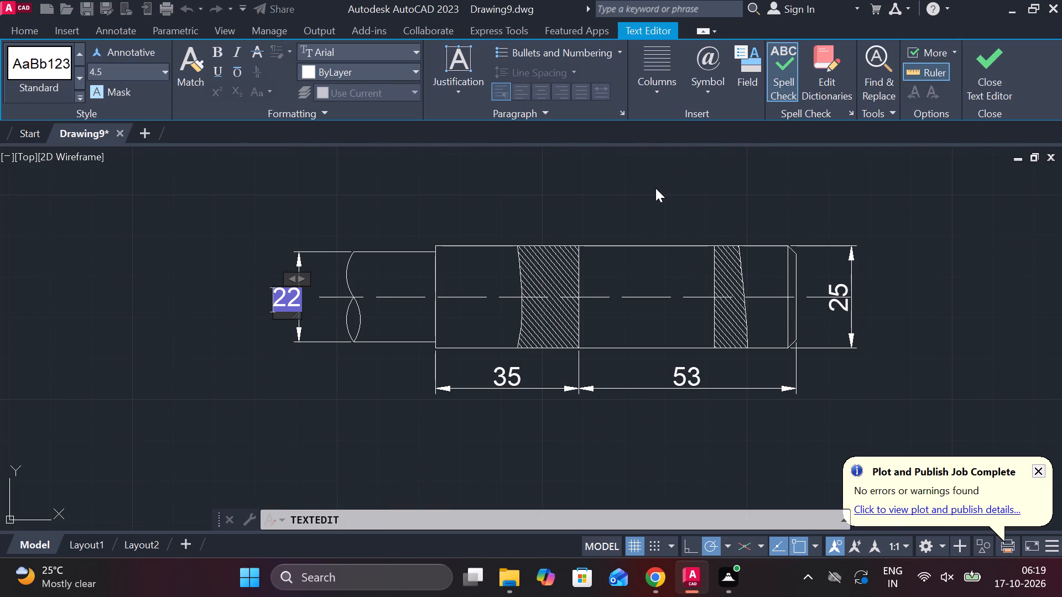
left_click(706, 92)
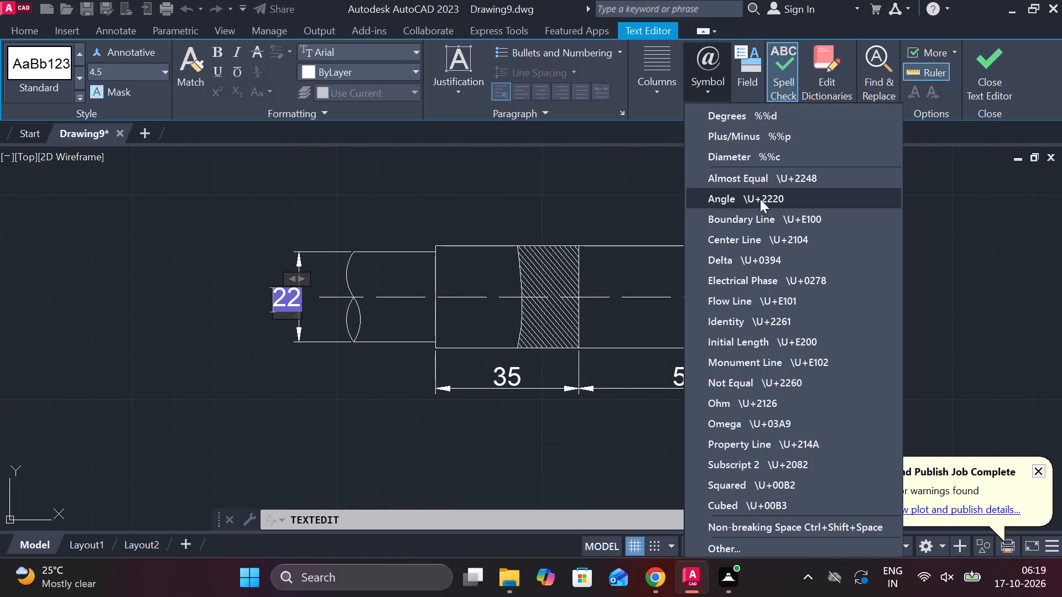
left_click(720, 160)
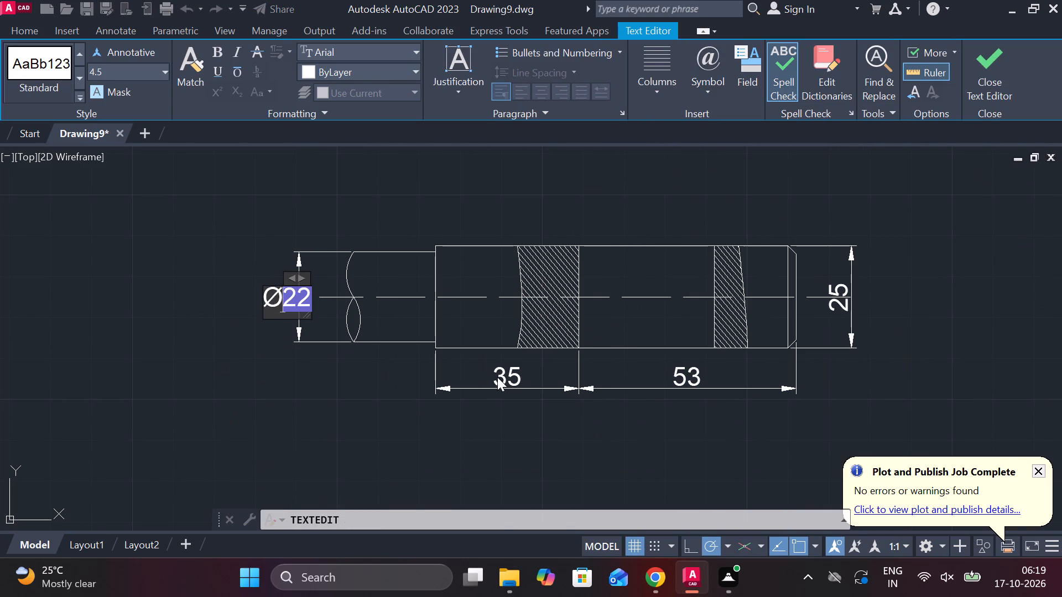
double_click(497, 377)
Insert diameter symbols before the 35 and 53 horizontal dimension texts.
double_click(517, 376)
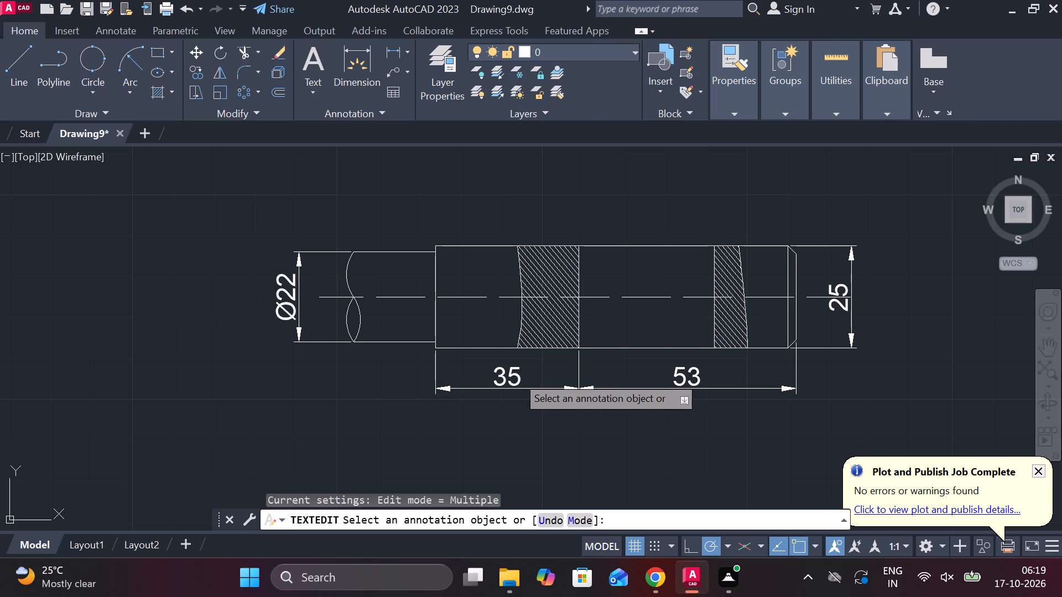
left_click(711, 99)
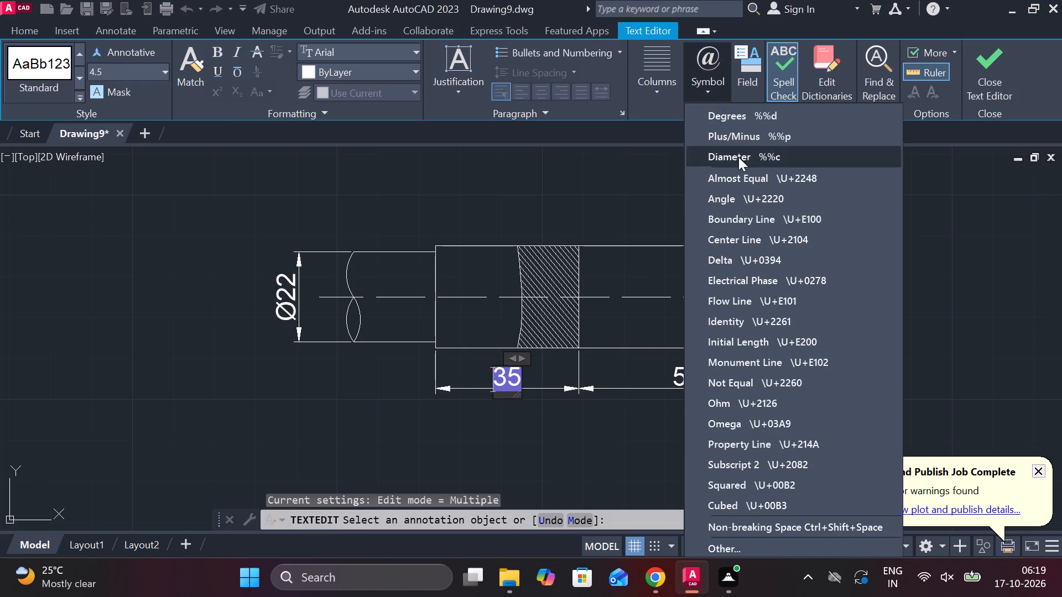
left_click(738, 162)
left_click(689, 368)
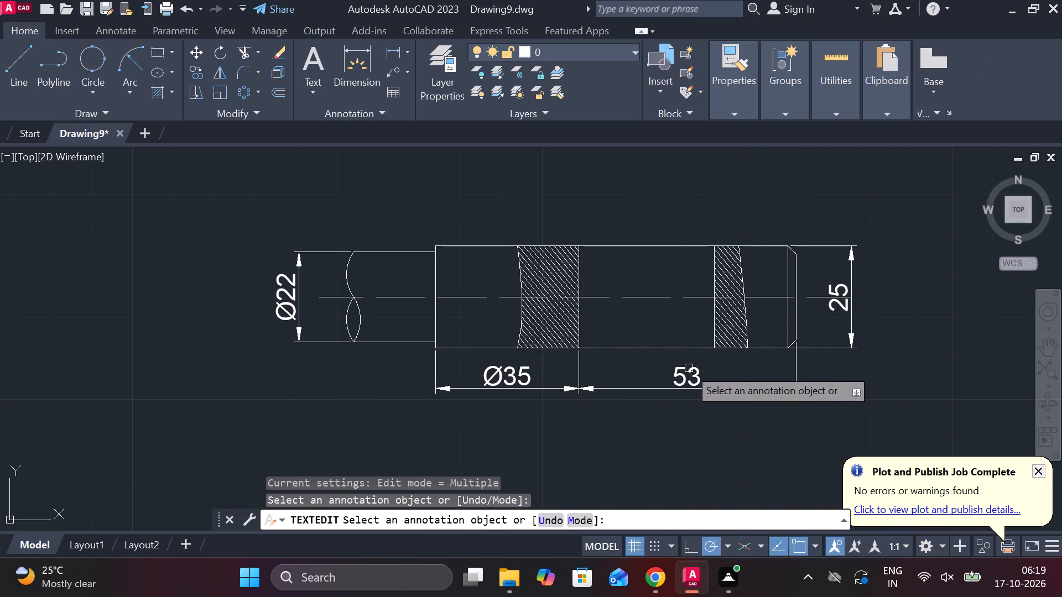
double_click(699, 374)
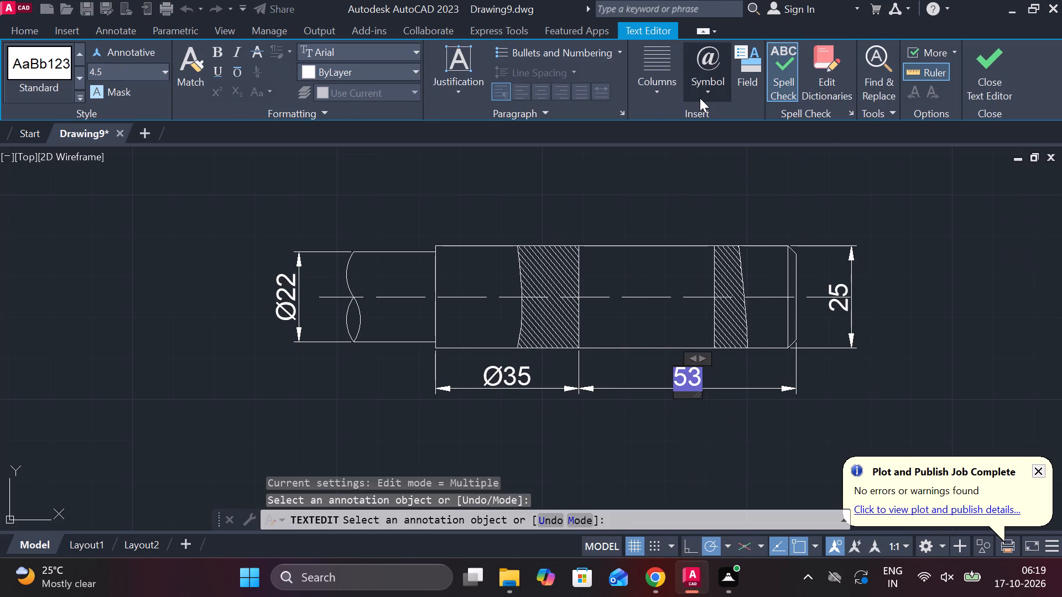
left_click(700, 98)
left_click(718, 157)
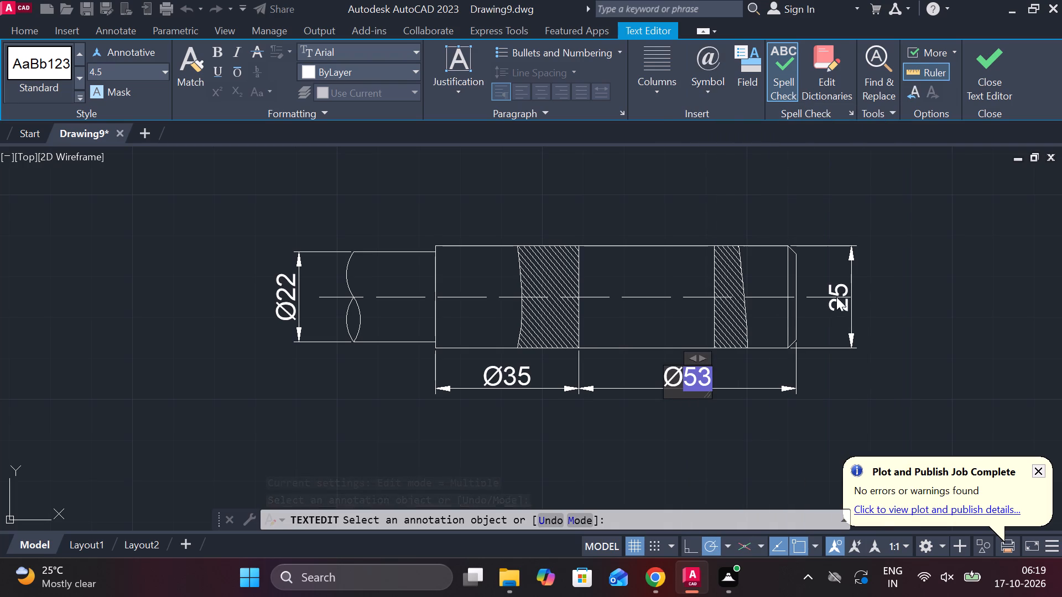
Insert a diameter symbol before the 25 vertical dimension text at the chamfered end.
triple_click(839, 289)
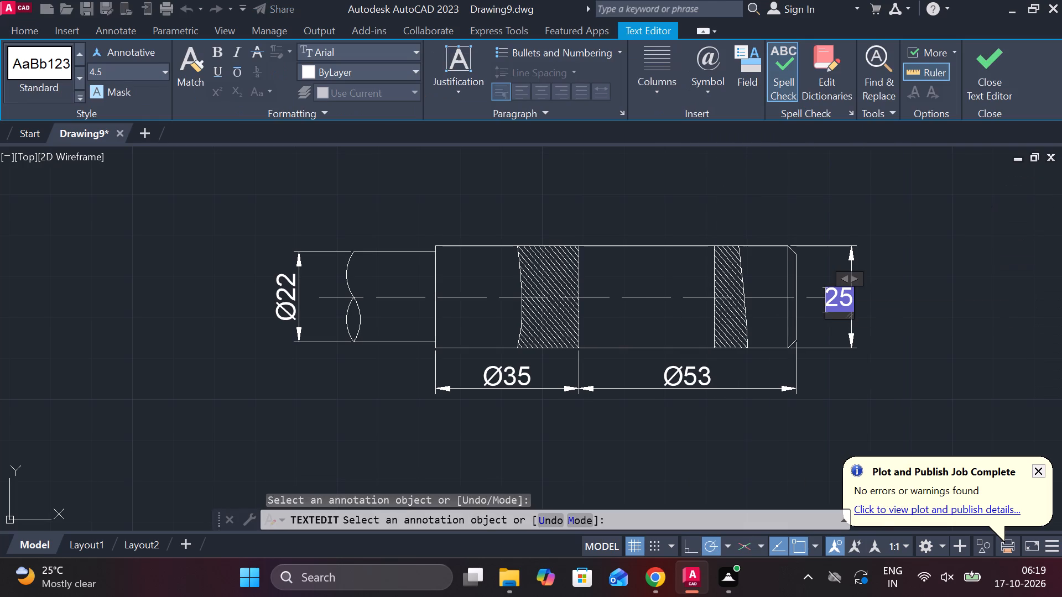
left_click(709, 92)
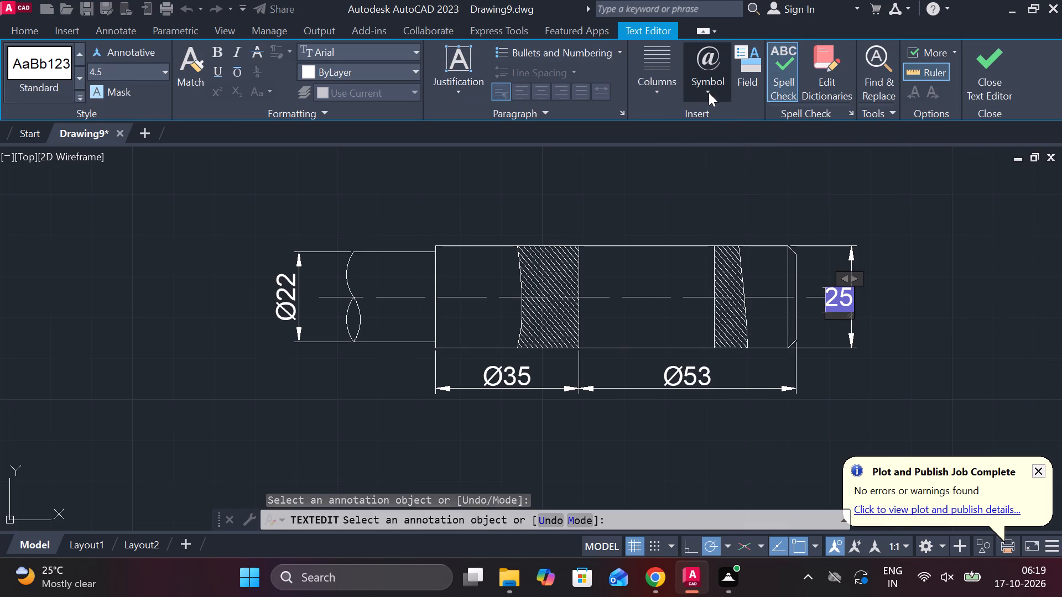
left_click(739, 156)
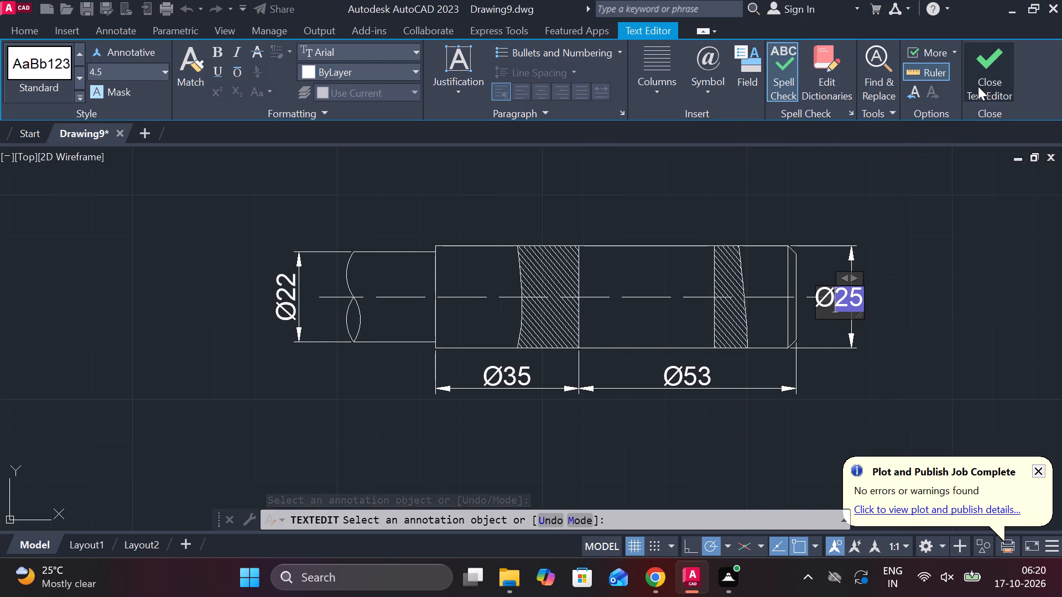
left_click(978, 86)
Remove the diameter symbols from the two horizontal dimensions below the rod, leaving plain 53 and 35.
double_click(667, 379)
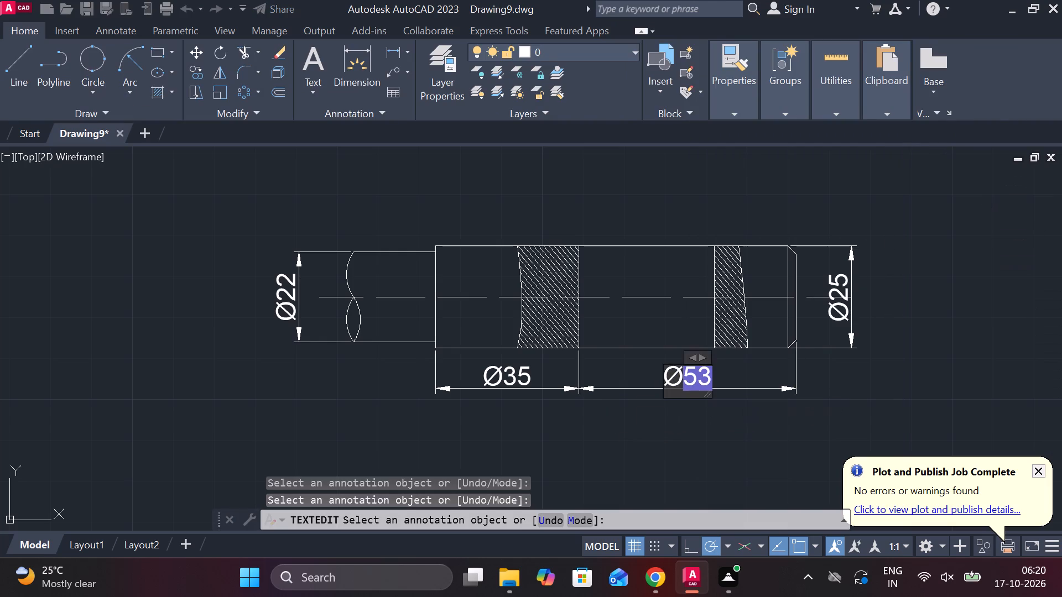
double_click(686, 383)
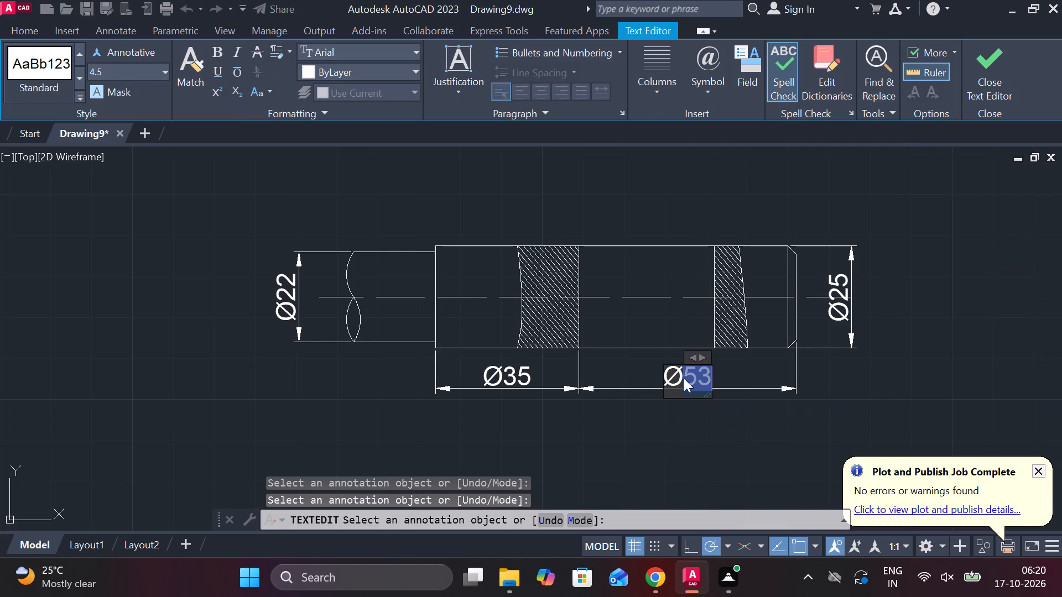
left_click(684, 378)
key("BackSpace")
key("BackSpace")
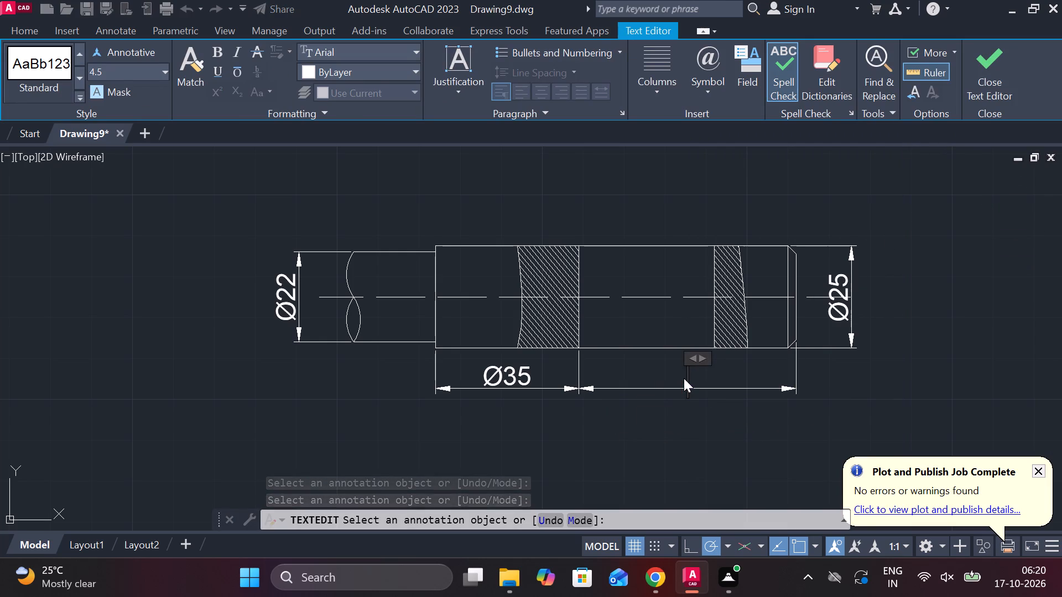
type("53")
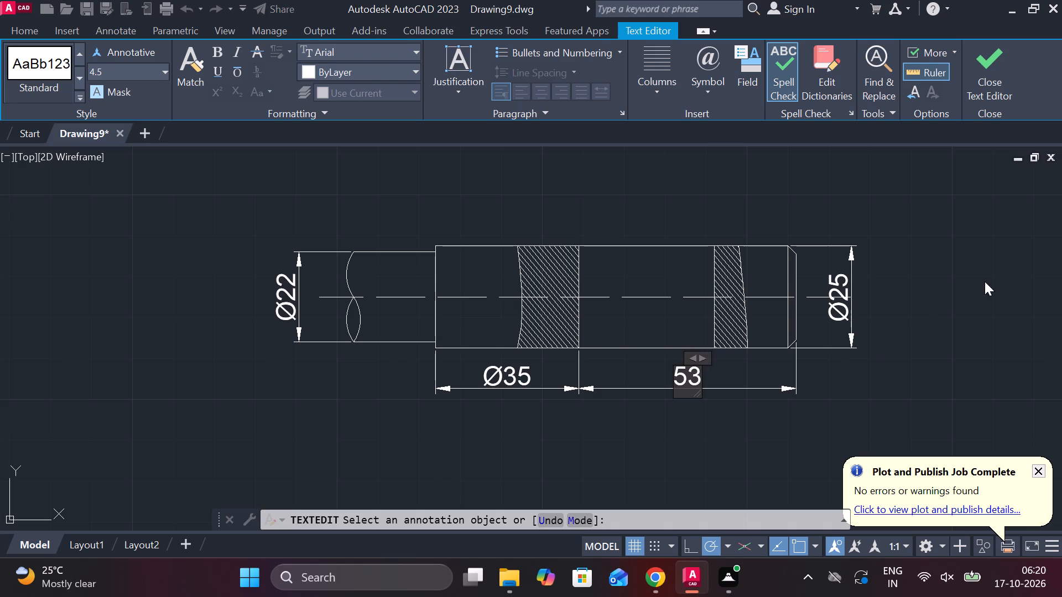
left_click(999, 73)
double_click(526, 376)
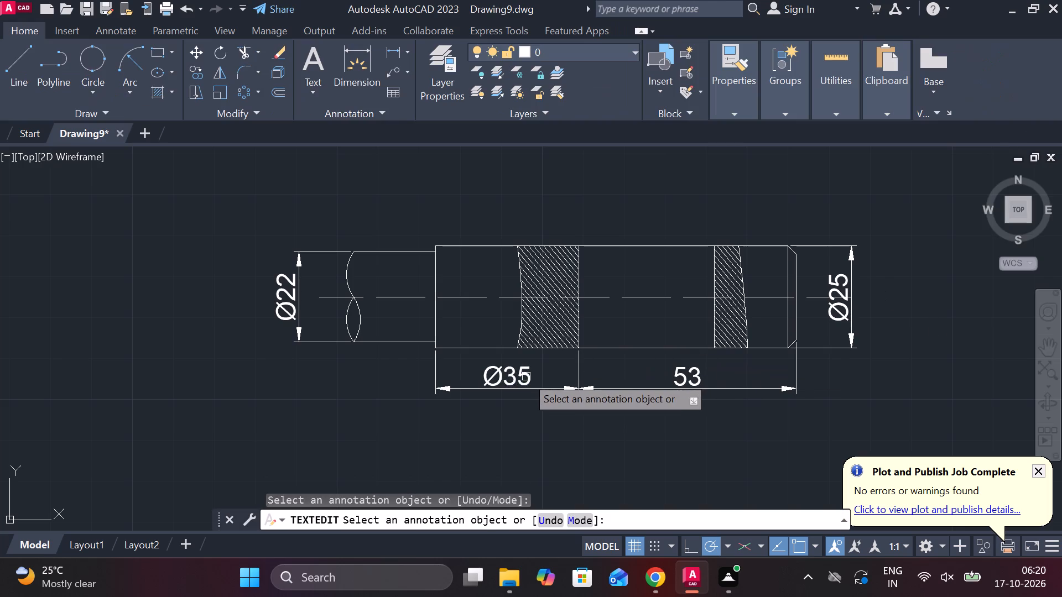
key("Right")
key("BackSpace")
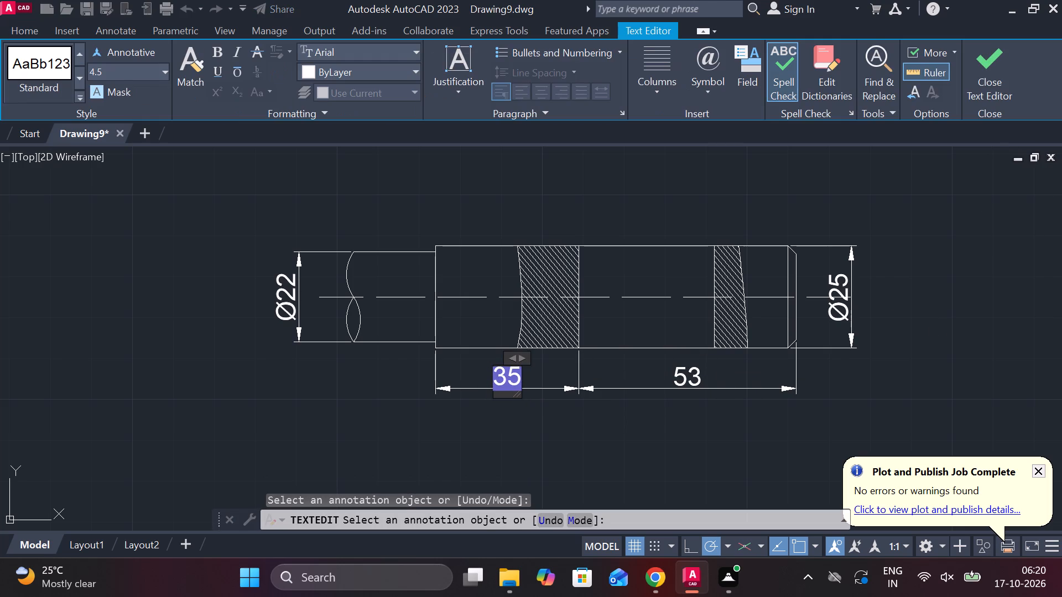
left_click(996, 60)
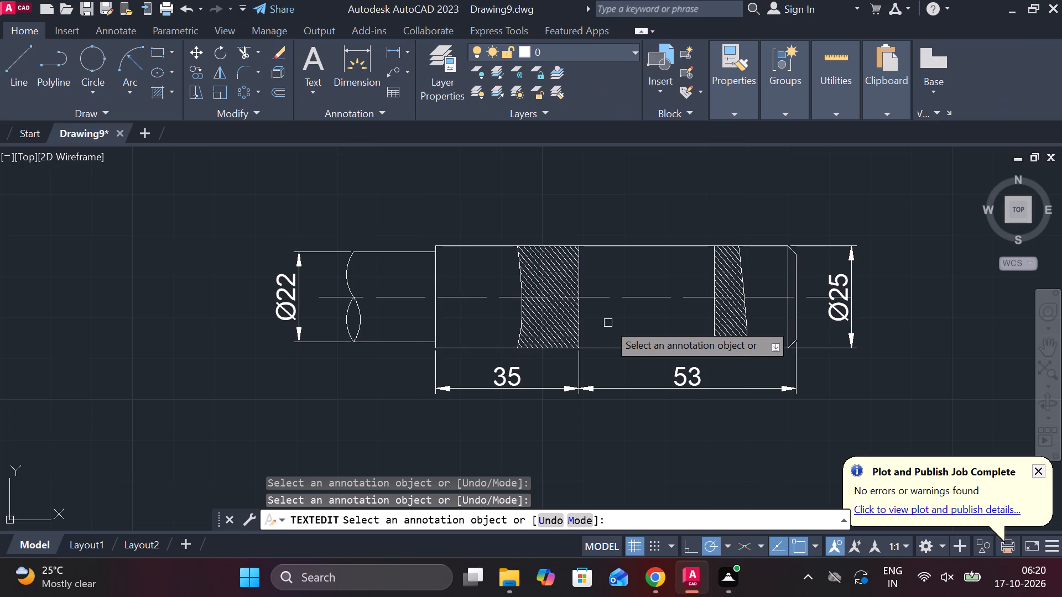
Hatch the closed lower loop of the break symbol at the narrow shank's end, keeping the current angle of 85 and scale of 0.3.
scroll(674, 339, "down", 1)
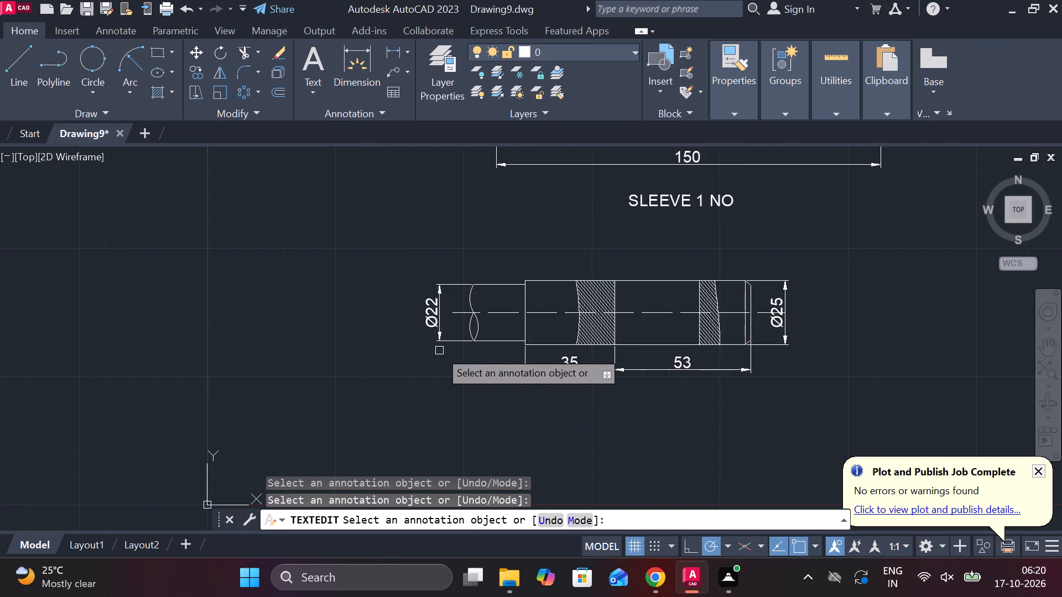
scroll(446, 247, "up", 2)
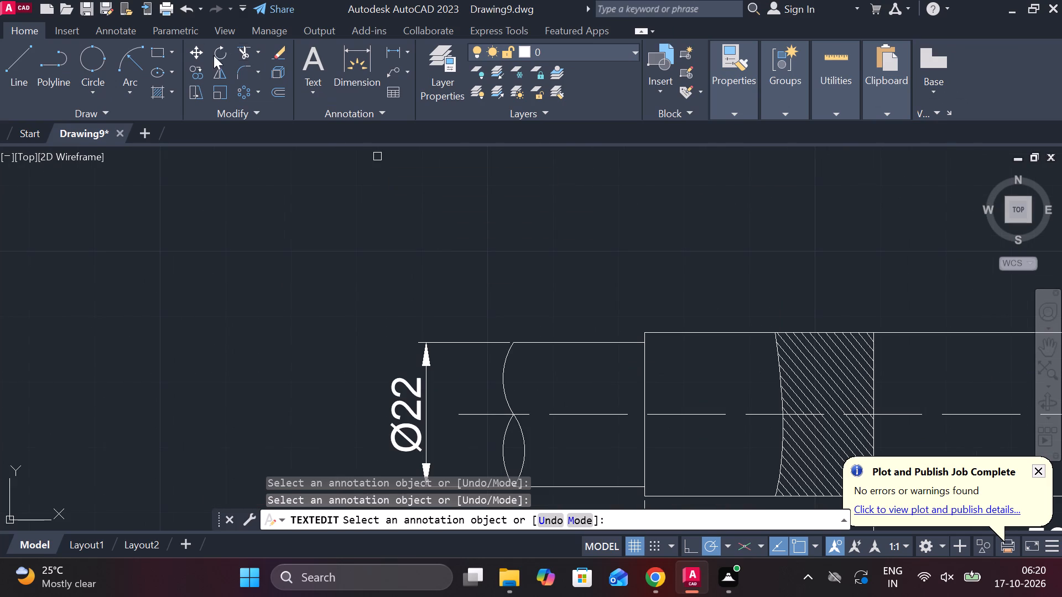
left_click(155, 95)
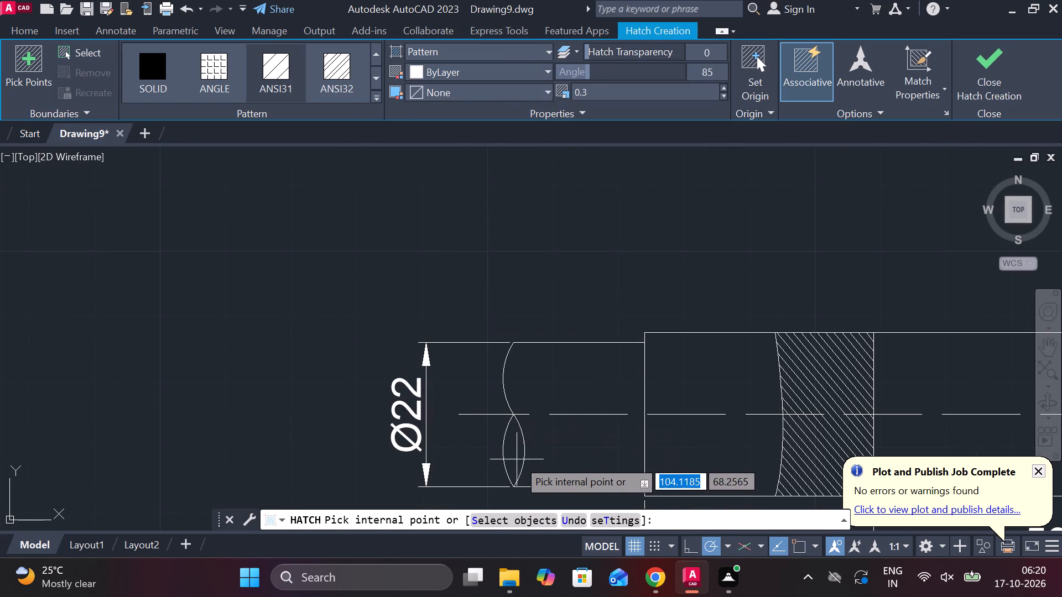
left_click(516, 448)
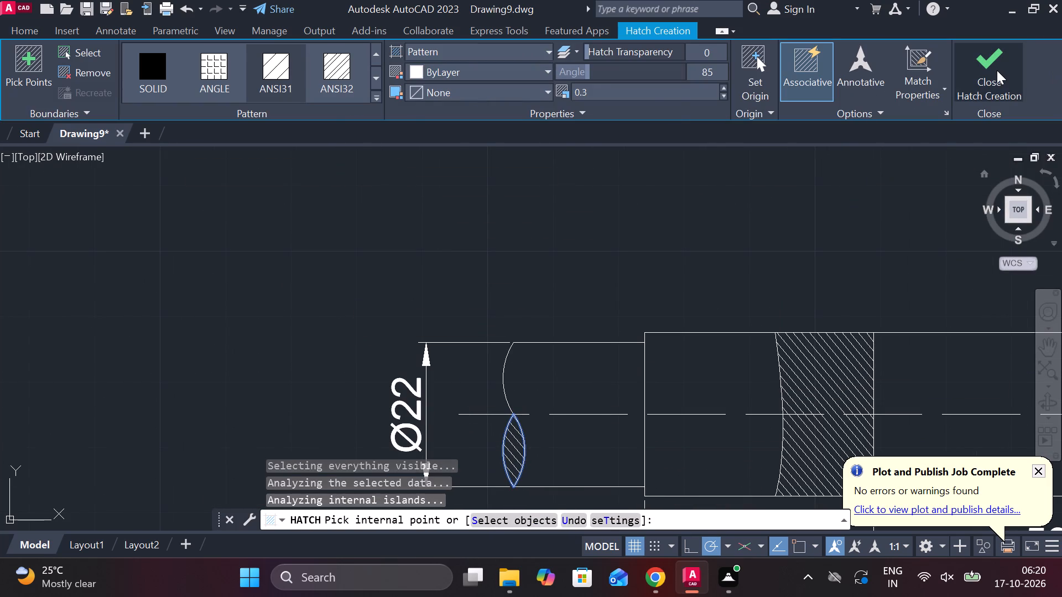
left_click(997, 70)
Copy the hatched rod without its dimensions twice into the empty area below the cotter copies, one rod beneath the other.
scroll(757, 270, "down", 2)
middle_click_drag(757, 270, 525, 239)
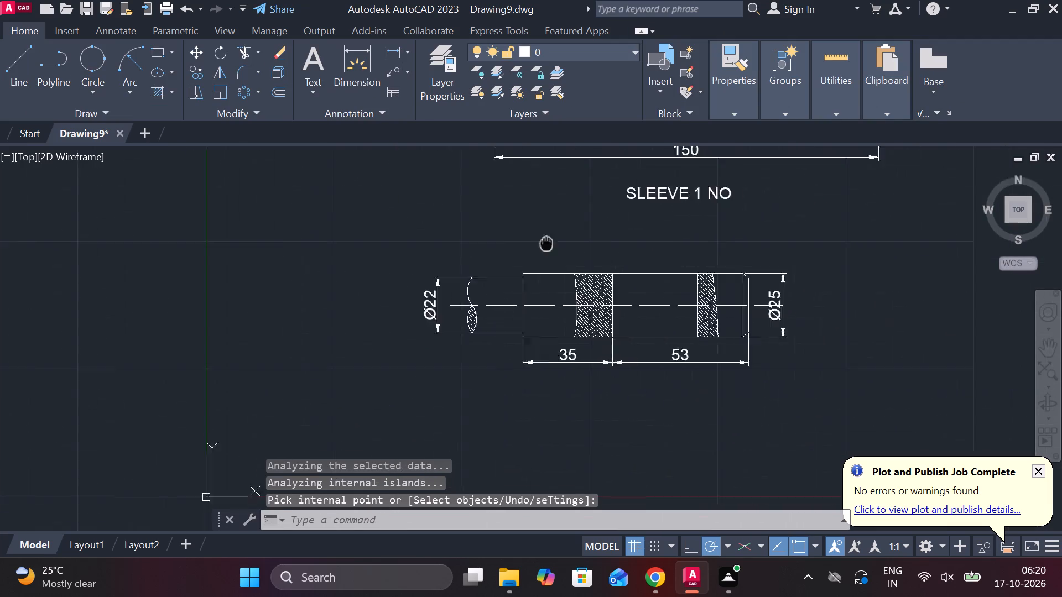
middle_click_drag(525, 239, 464, 229)
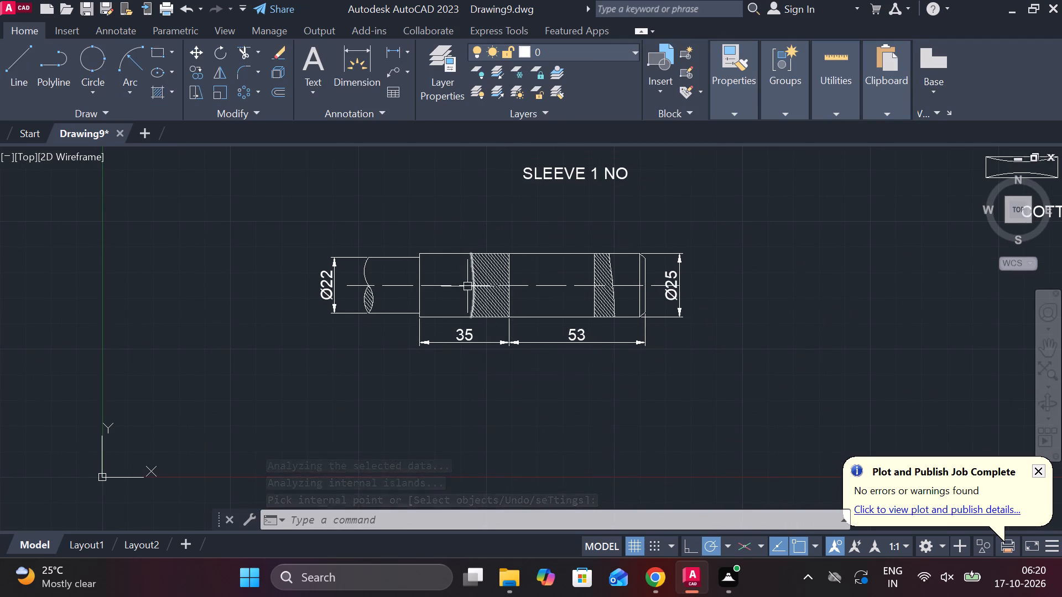
scroll(453, 285, "up", 1)
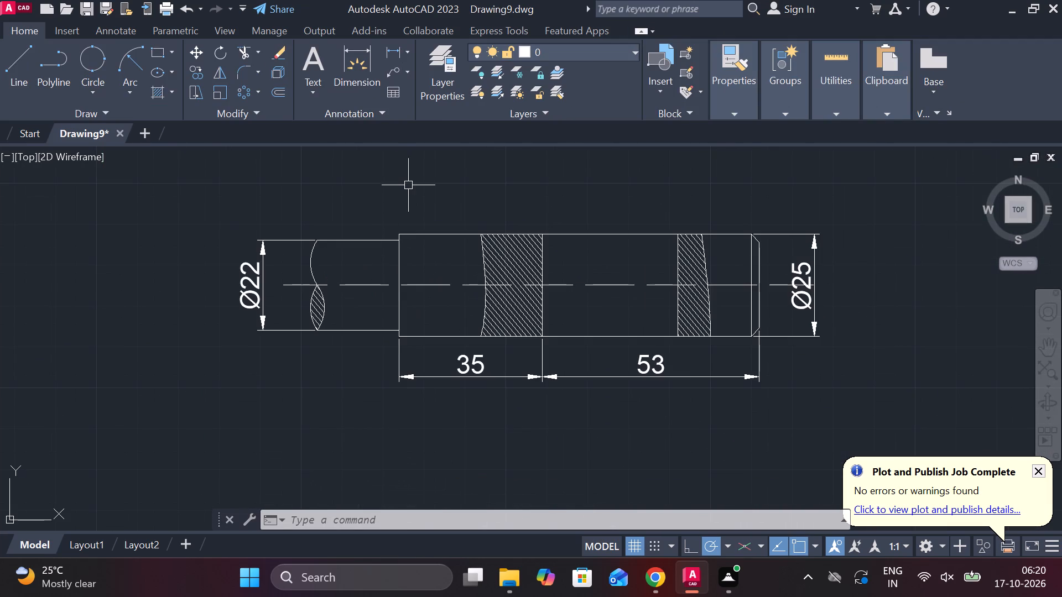
left_click(283, 218)
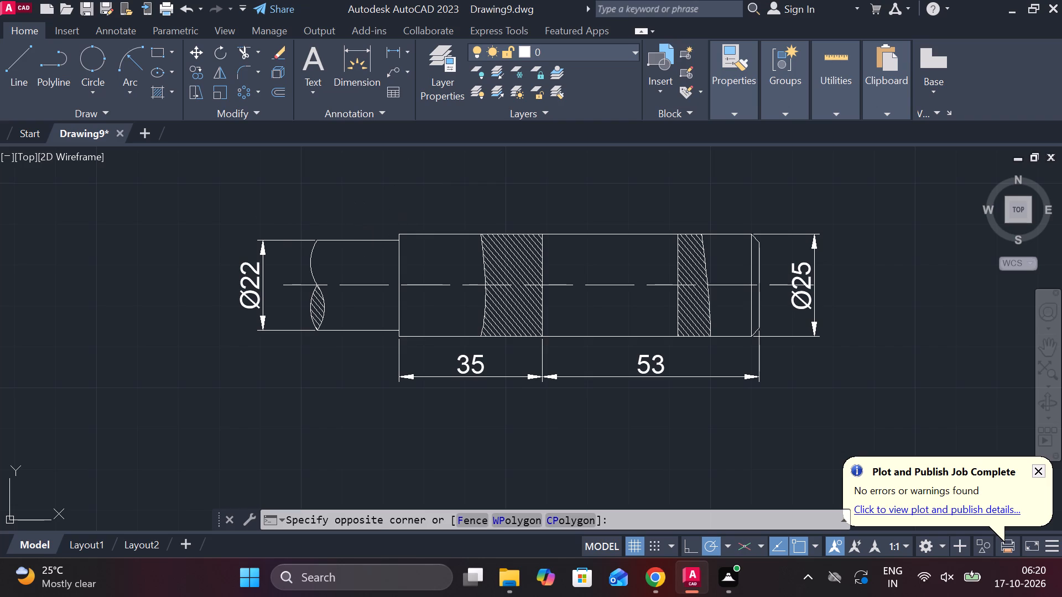
double_click(771, 343)
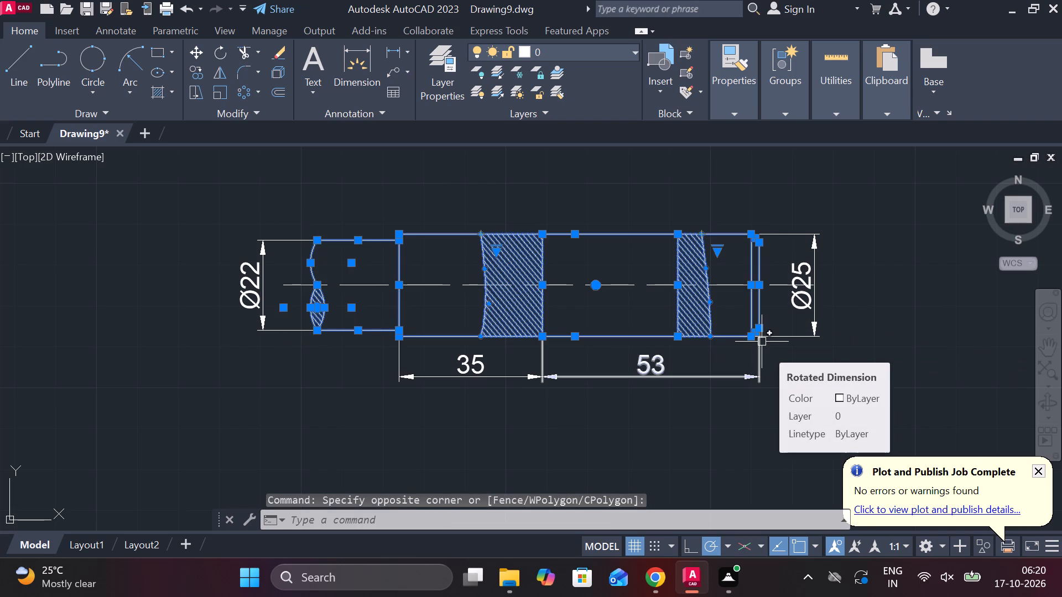
type("CO")
key("Return")
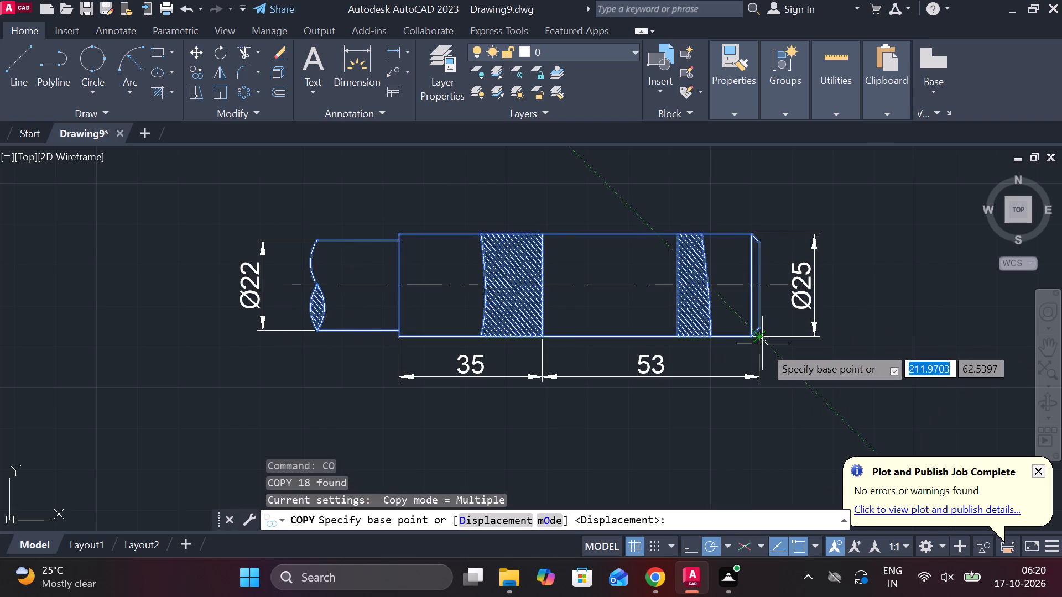
left_click(835, 405)
scroll(739, 360, "down", 2)
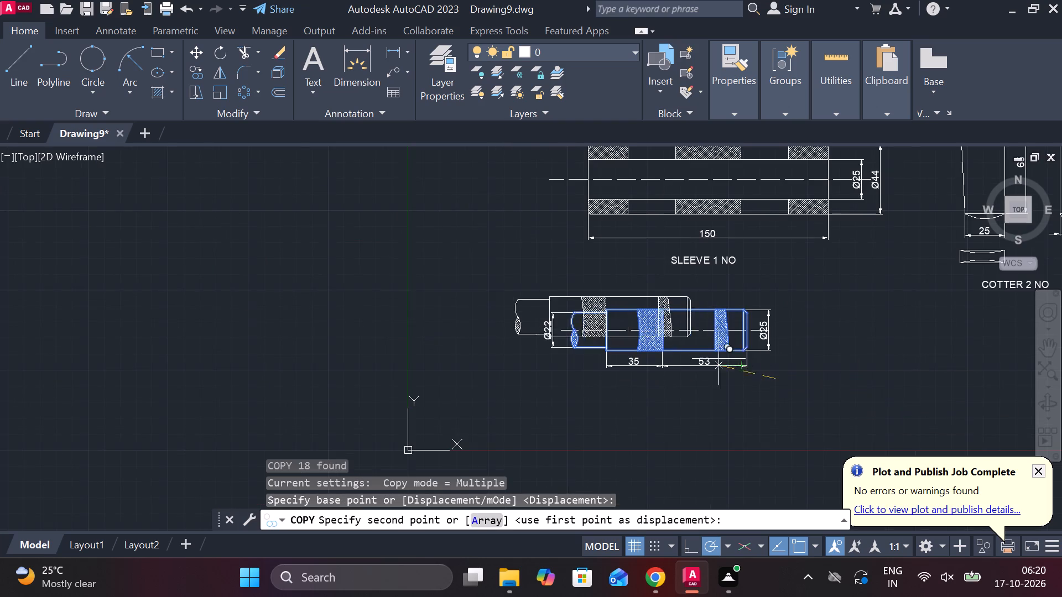
middle_click_drag(498, 320, 762, 397)
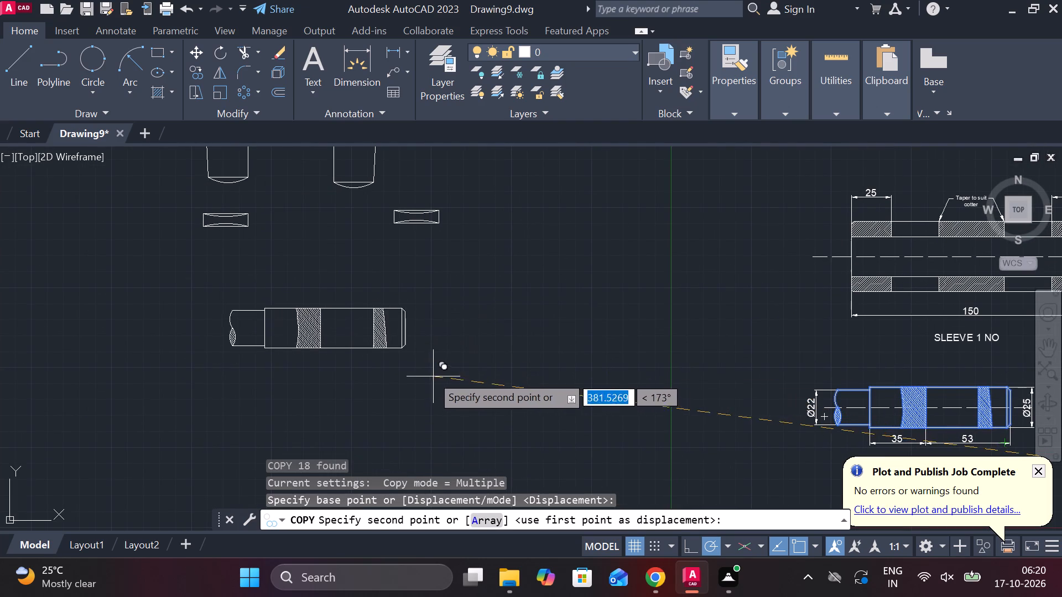
middle_click_drag(425, 371, 584, 395)
left_click(520, 388)
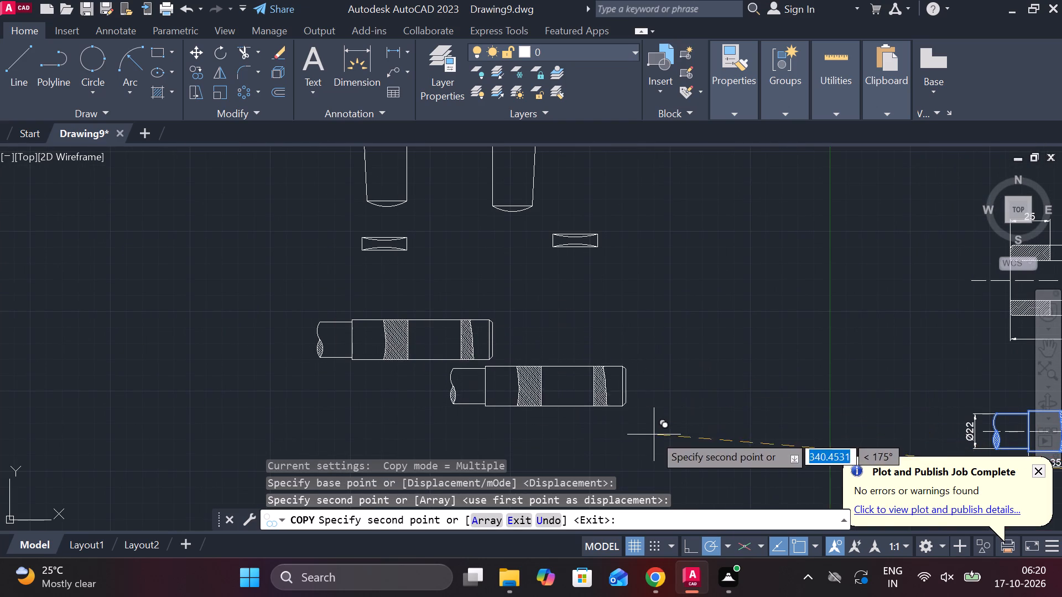
middle_click_drag(652, 434, 634, 343)
left_click(502, 394)
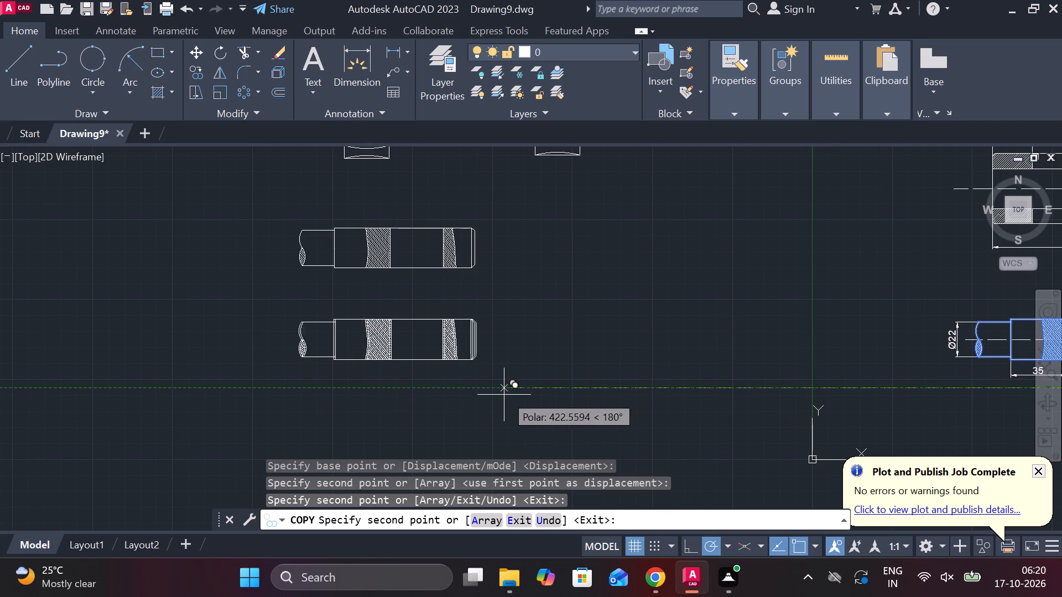
key("Escape")
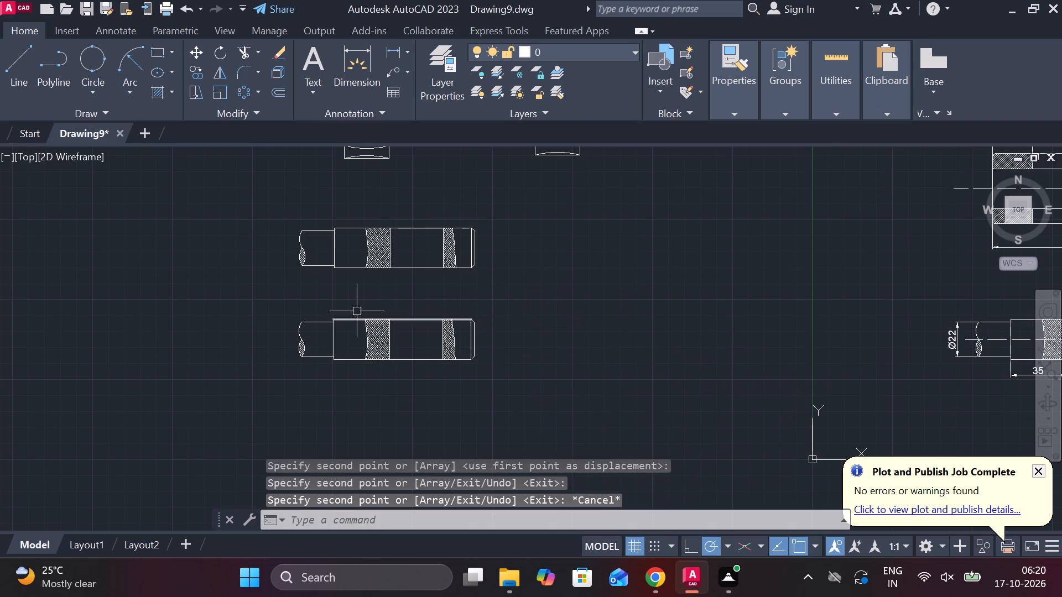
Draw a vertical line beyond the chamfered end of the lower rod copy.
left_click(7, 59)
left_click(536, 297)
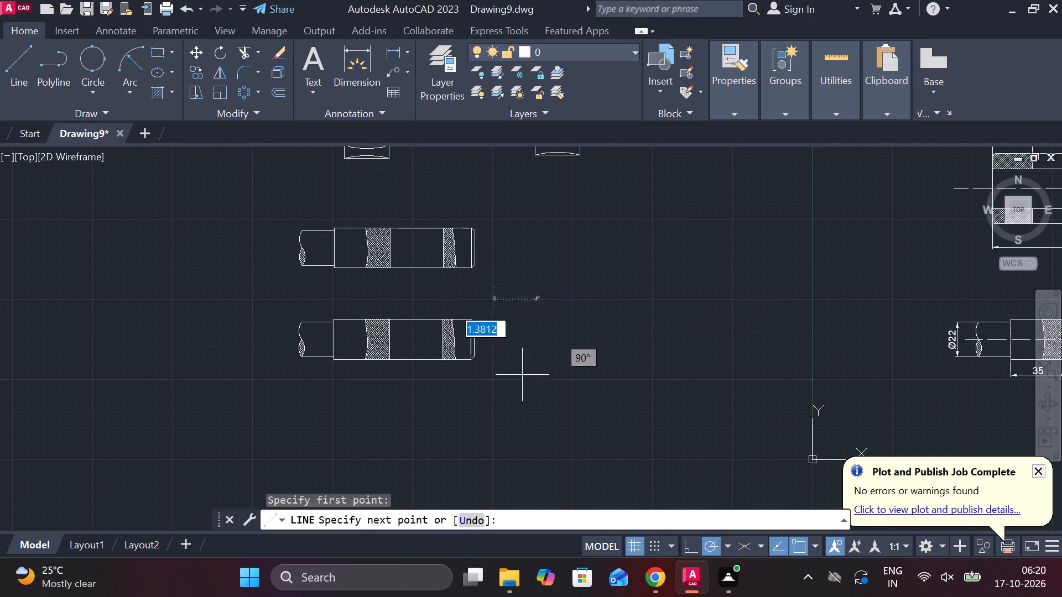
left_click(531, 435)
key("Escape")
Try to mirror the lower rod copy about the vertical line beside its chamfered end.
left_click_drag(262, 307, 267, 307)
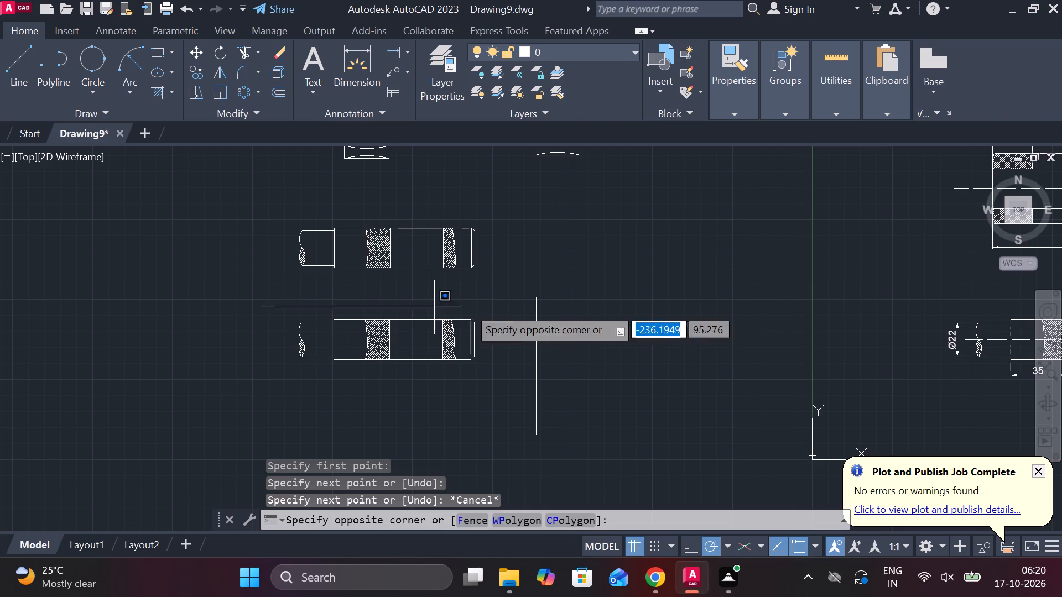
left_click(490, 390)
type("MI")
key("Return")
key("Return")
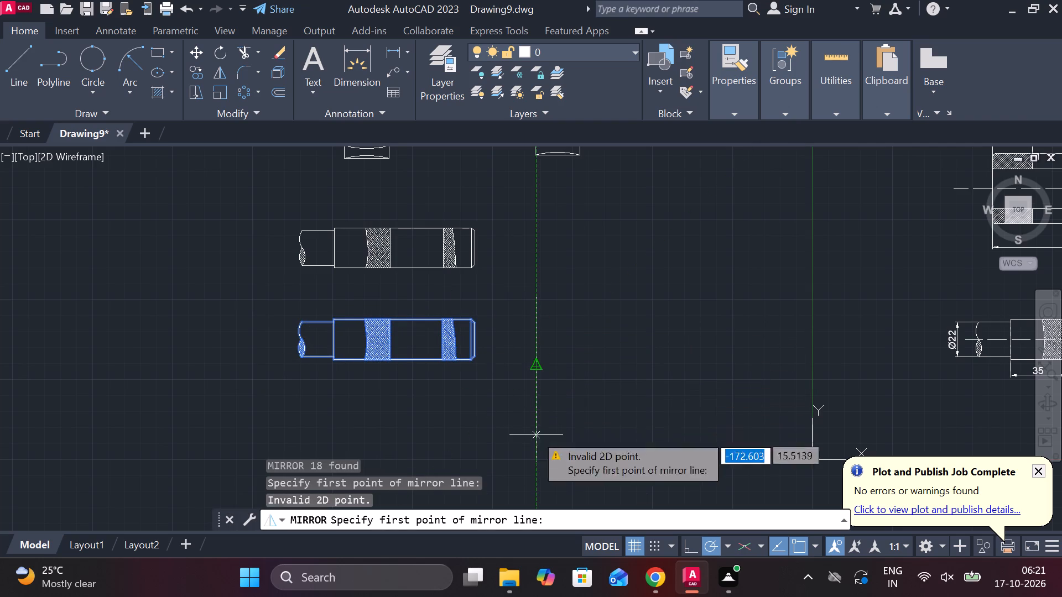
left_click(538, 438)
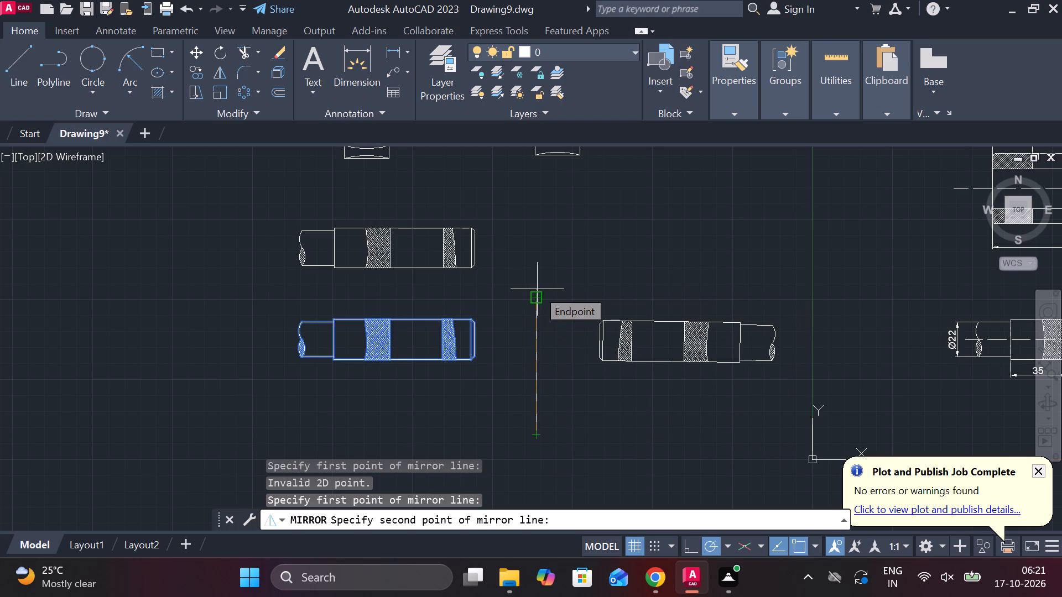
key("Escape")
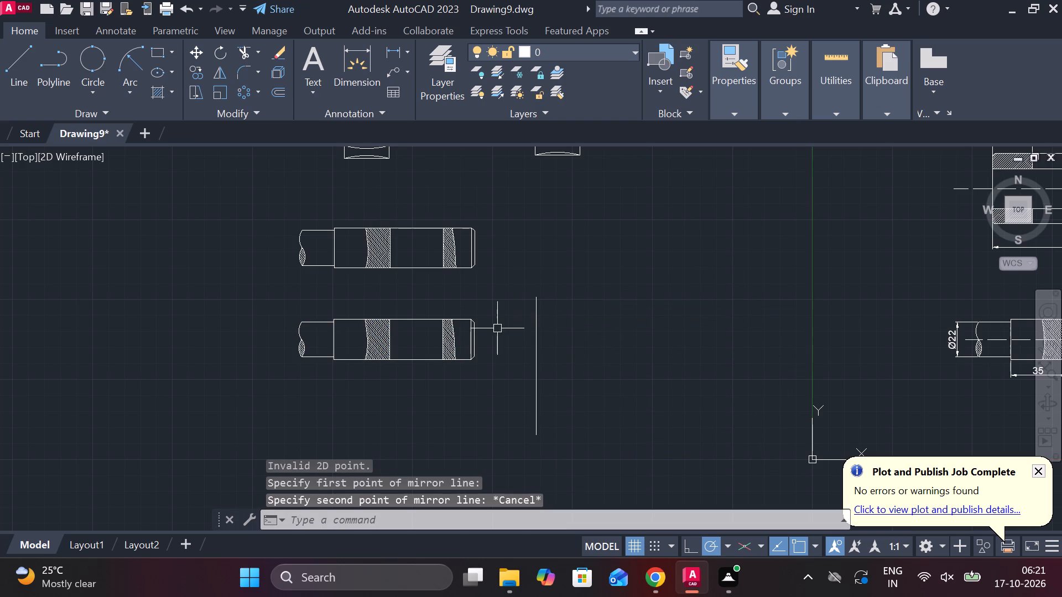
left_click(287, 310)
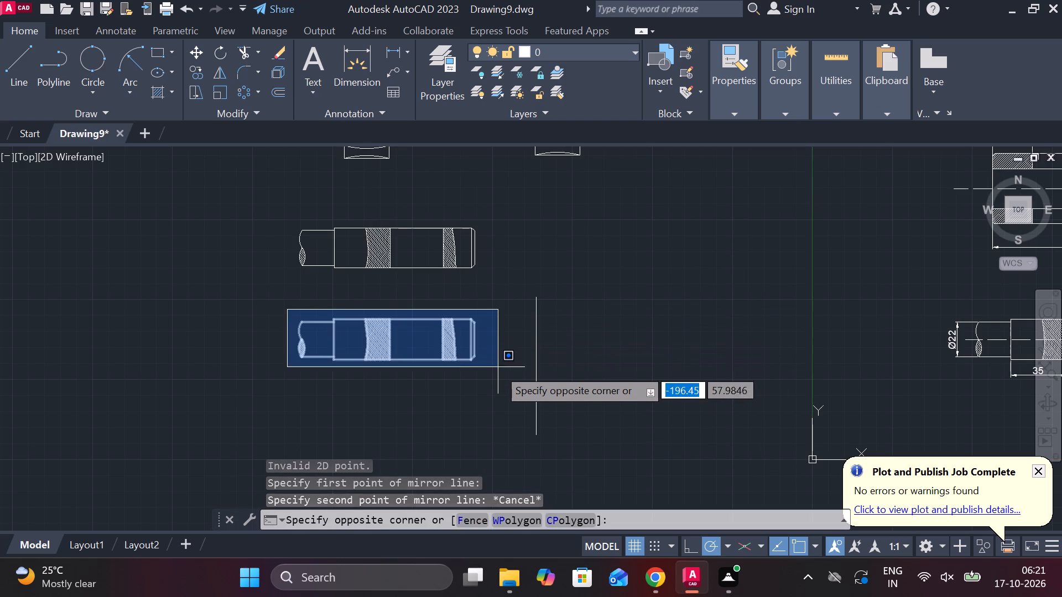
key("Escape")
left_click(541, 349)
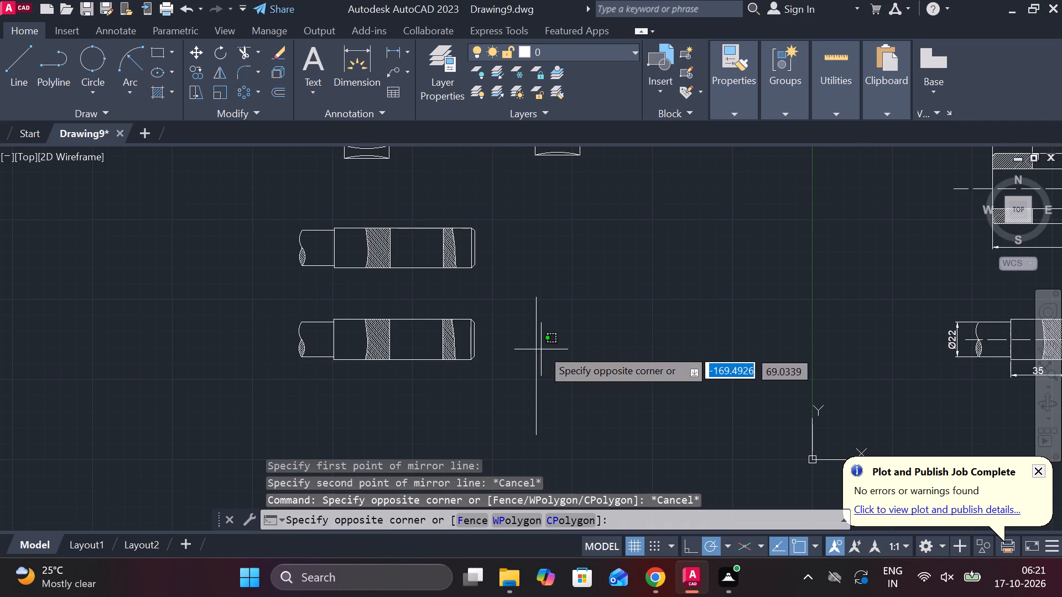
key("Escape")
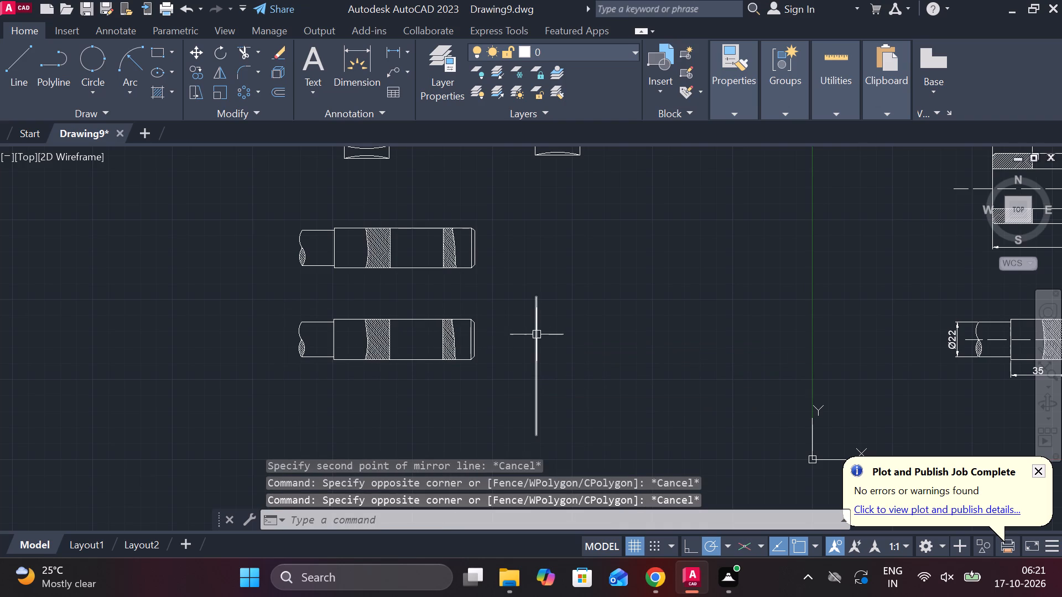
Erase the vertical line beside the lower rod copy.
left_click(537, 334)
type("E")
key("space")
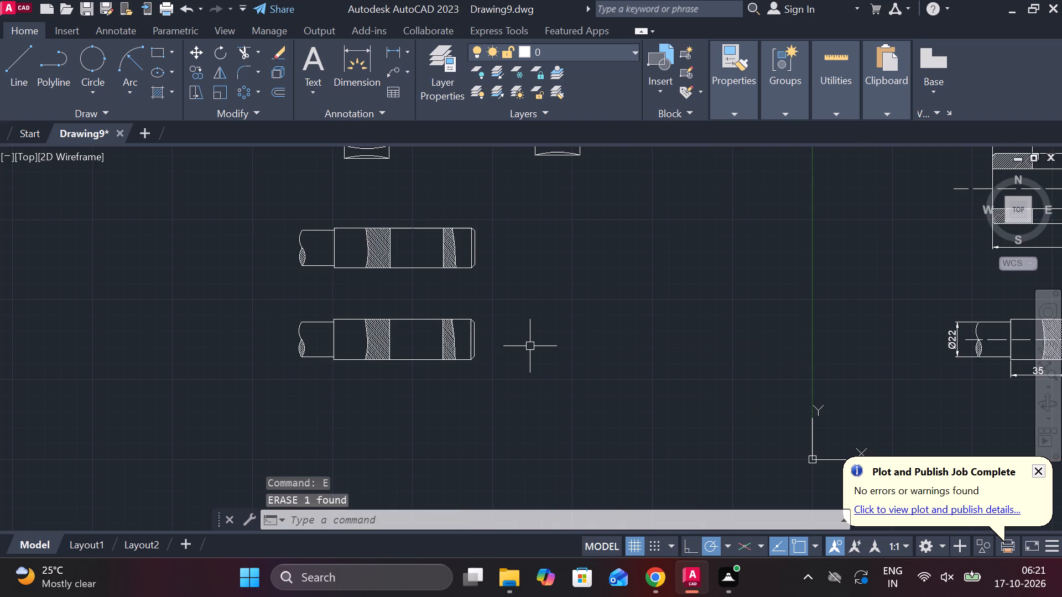
Draw a horizontal reference line between the two rod copies, extending slightly past both of their ends.
key("l")
key("Return")
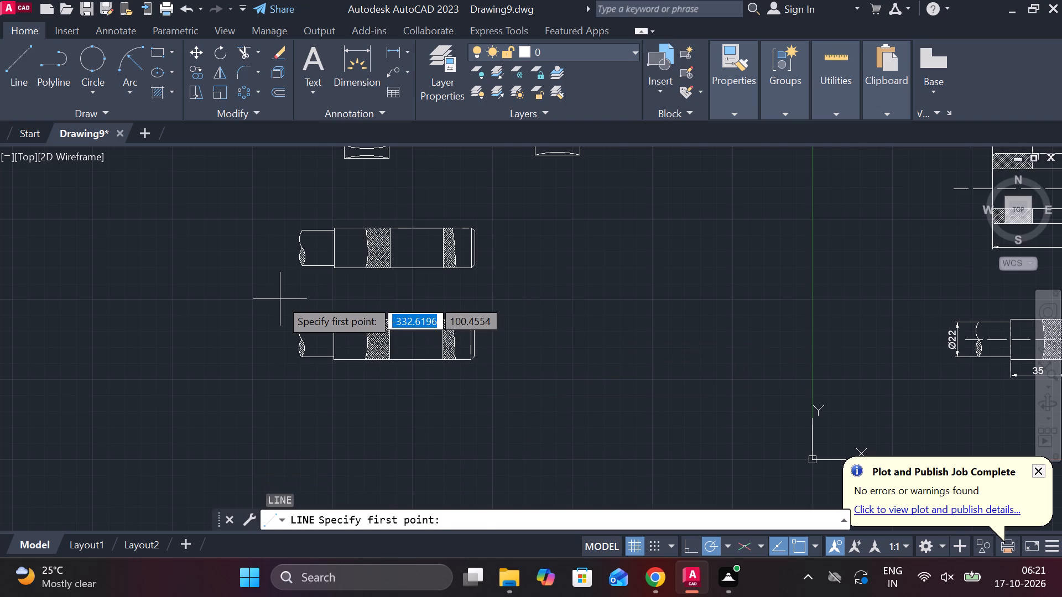
left_click(280, 299)
left_click(497, 301)
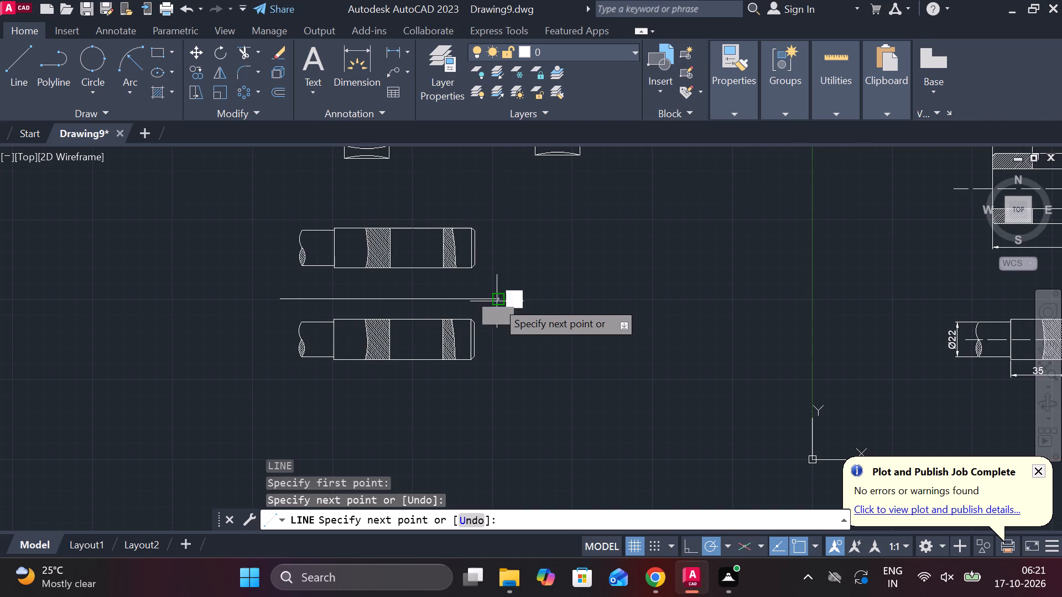
key("Escape")
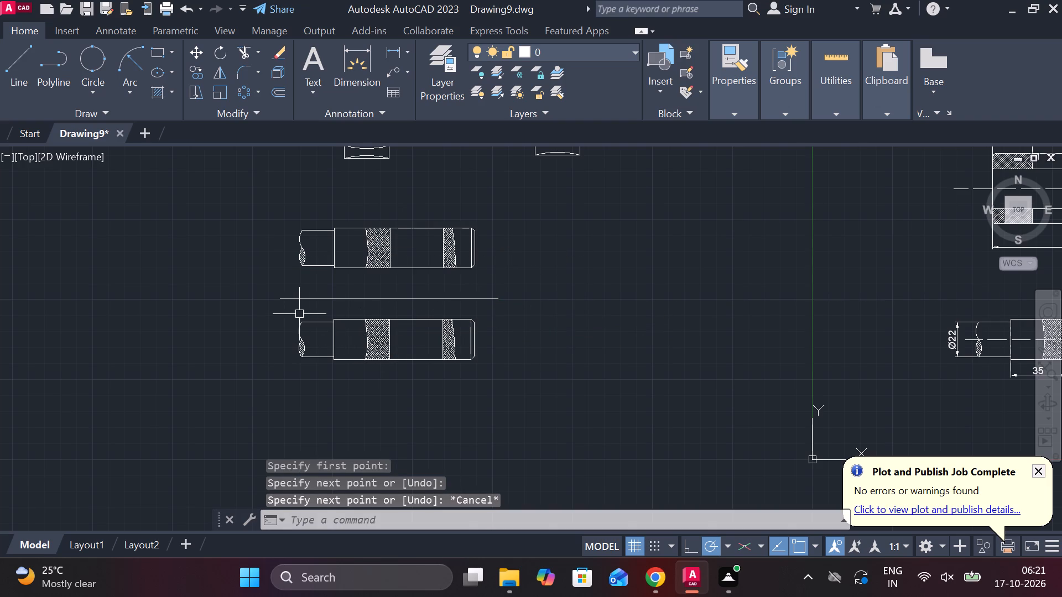
Mirror the lower rod copy about a vertical axis near its shank end, starting on the horizontal line and keeping the source objects.
left_click(287, 316)
left_click(518, 380)
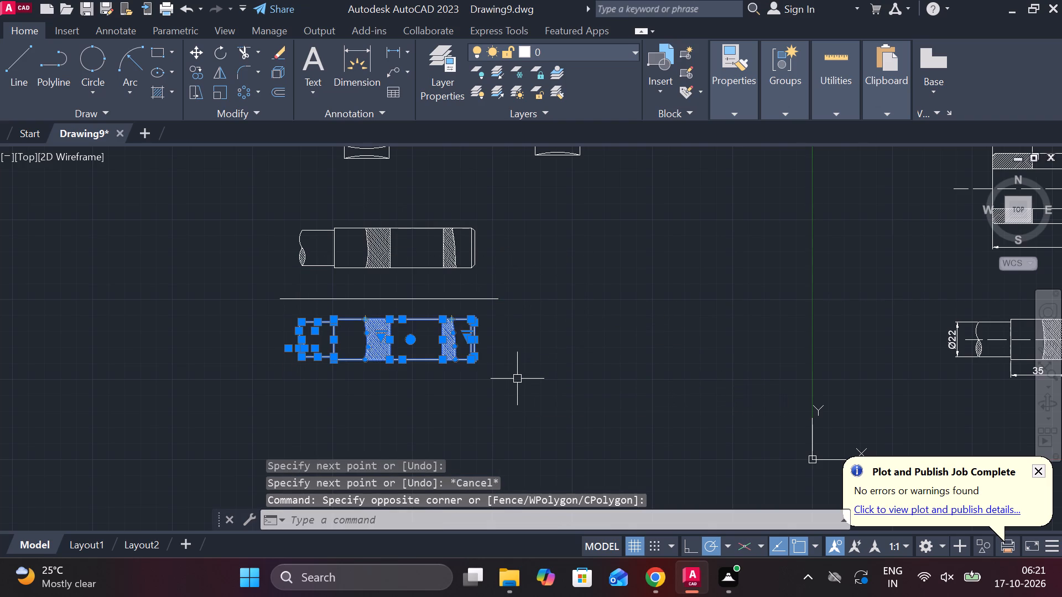
type("MI")
key("Return")
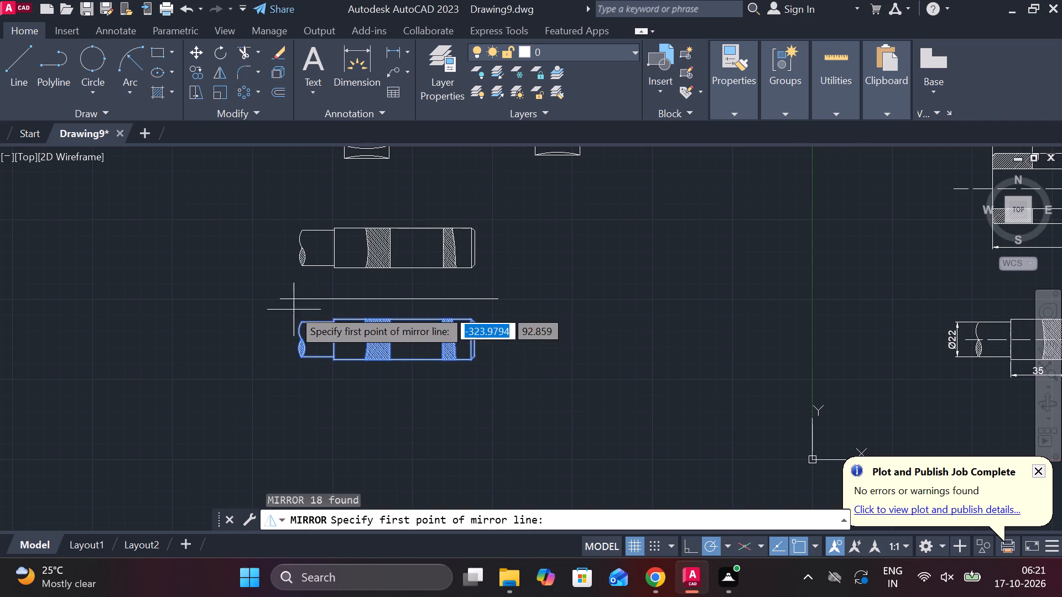
left_click(285, 305)
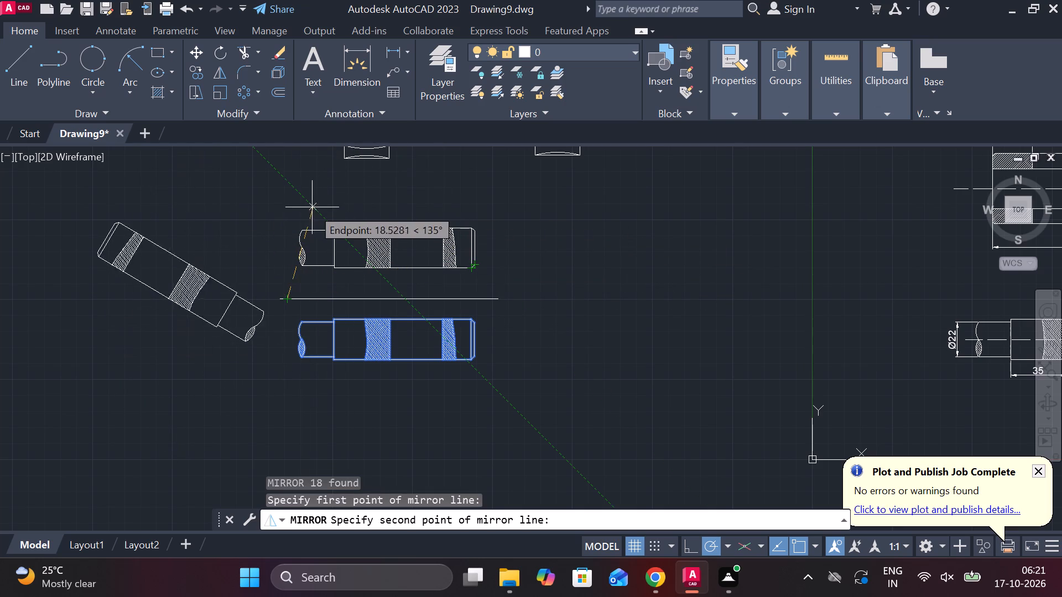
double_click(295, 185)
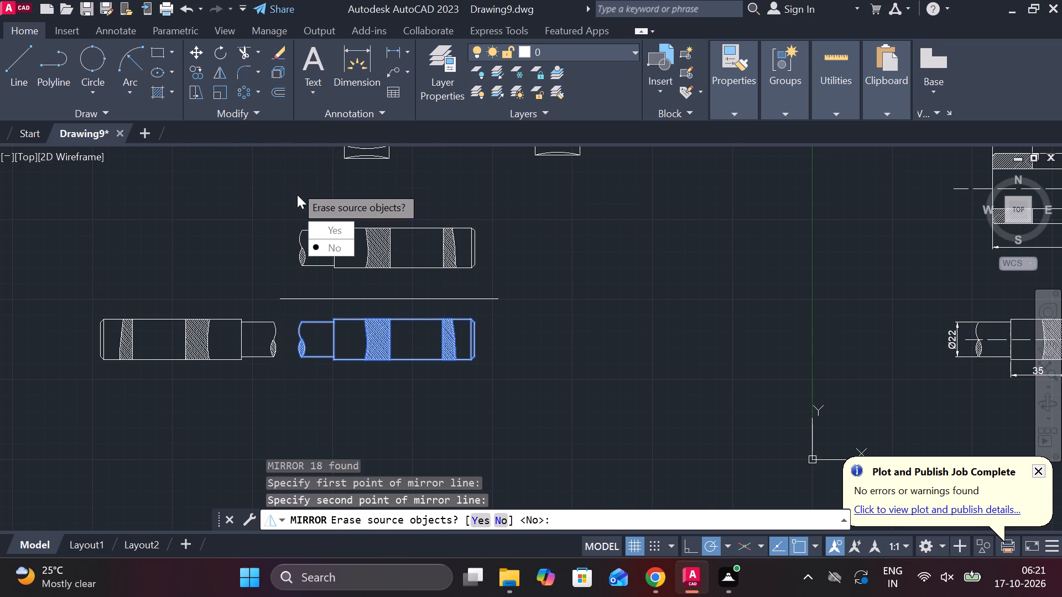
left_click_drag(326, 245, 295, 185)
Erase the unmirrored lower rod copy and the horizontal reference line above it, keeping the mirrored rod.
middle_click_drag(376, 271, 651, 282)
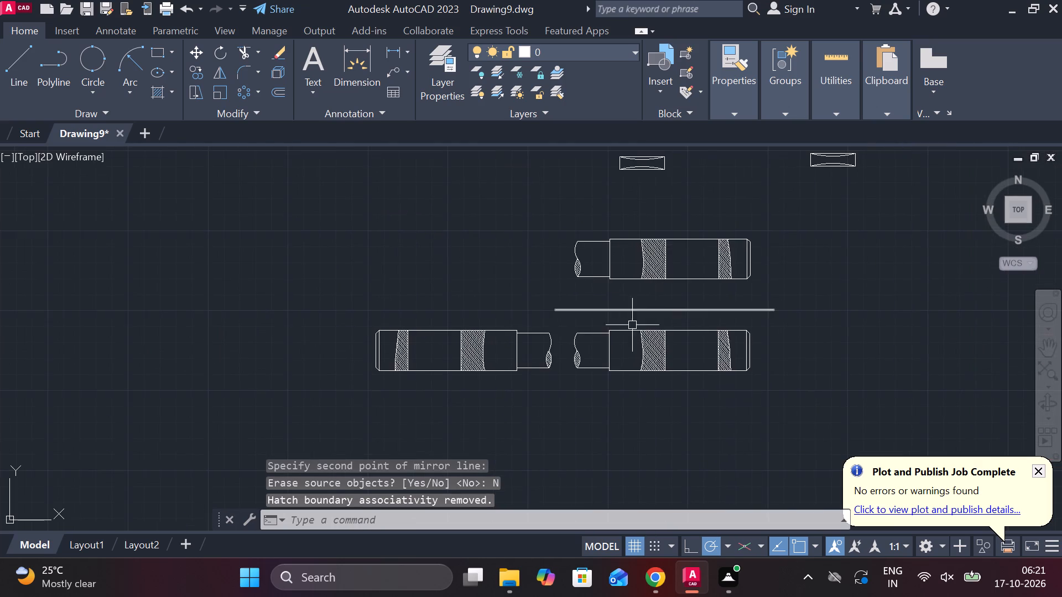
scroll(591, 355, "up", 1)
middle_click_drag(576, 357, 499, 343)
double_click(476, 277)
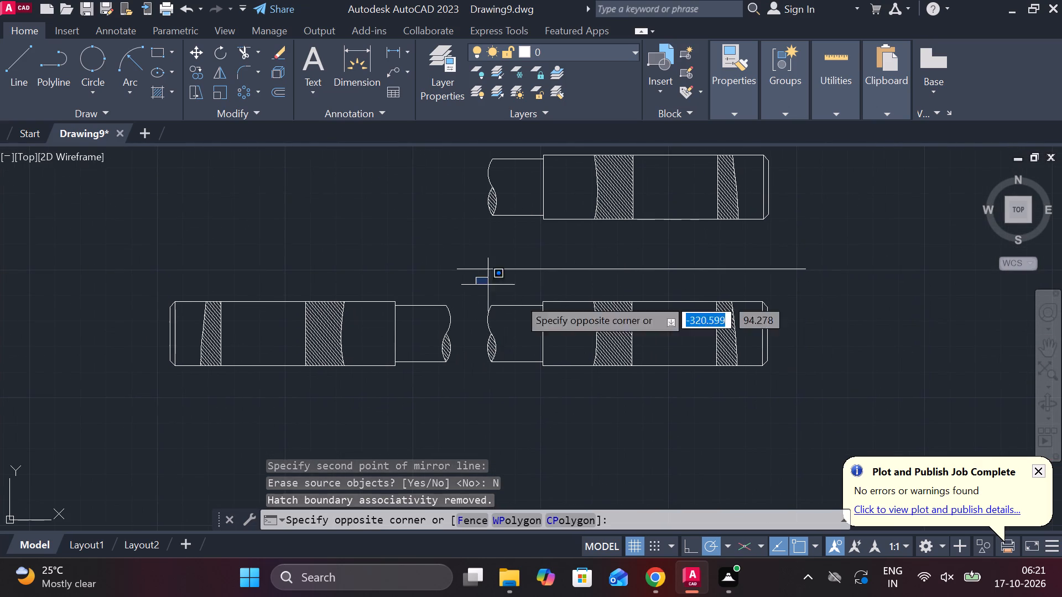
left_click(806, 407)
type("E")
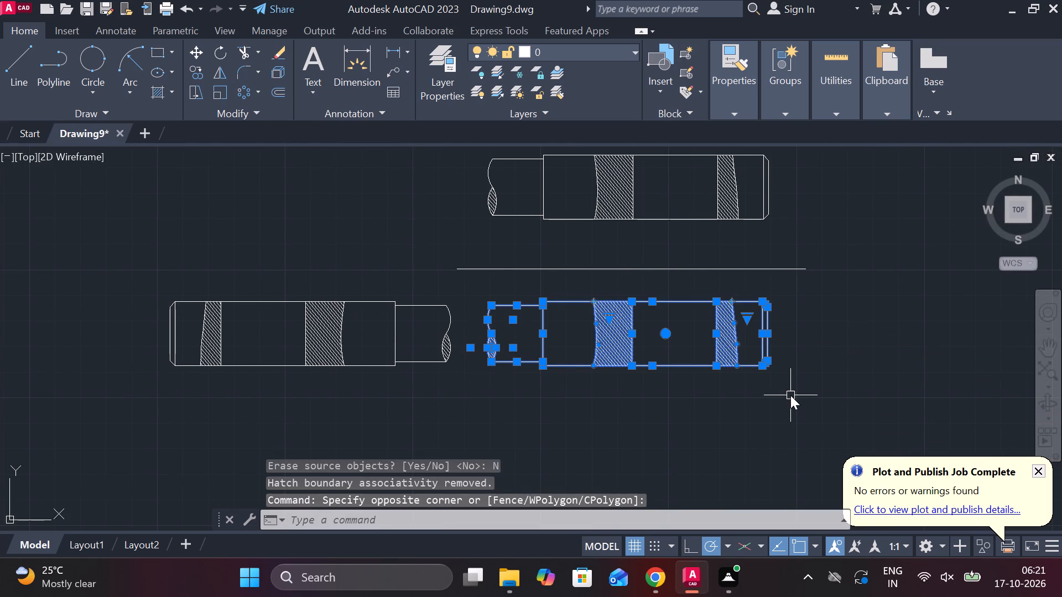
key("space")
left_click(627, 270)
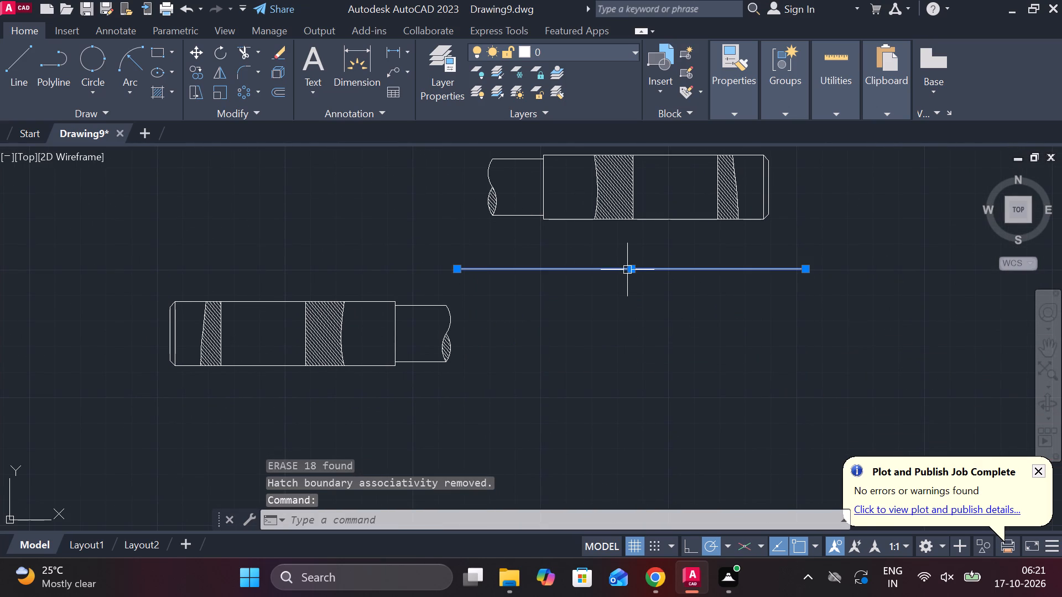
type("E")
key("space")
Erase the hatch inside the lower loop of the break symbol at the mirrored rod's shank end.
scroll(462, 345, "up", 2)
left_click(421, 359)
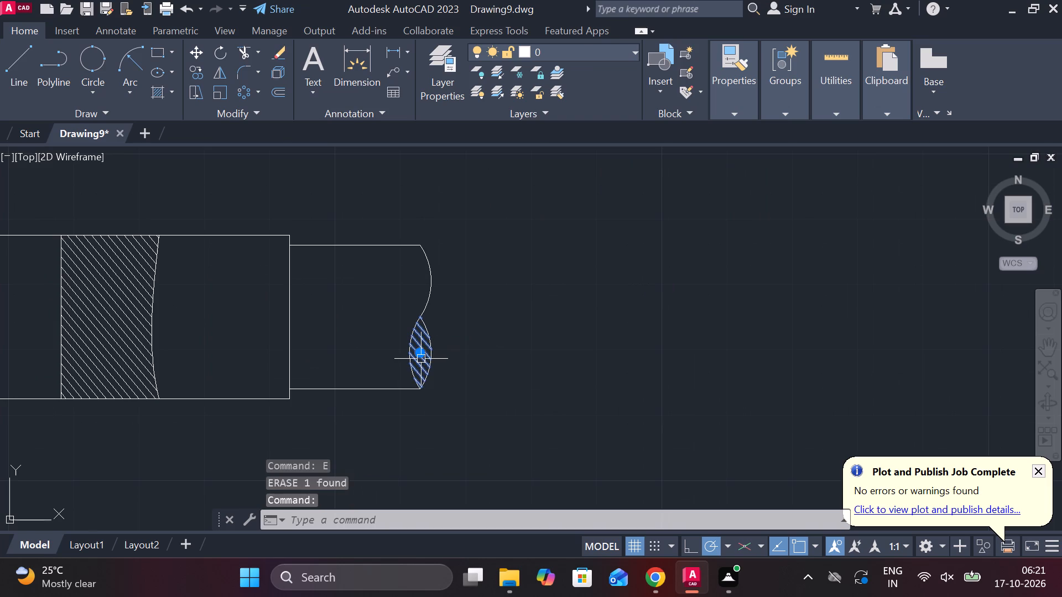
key("e")
key("space")
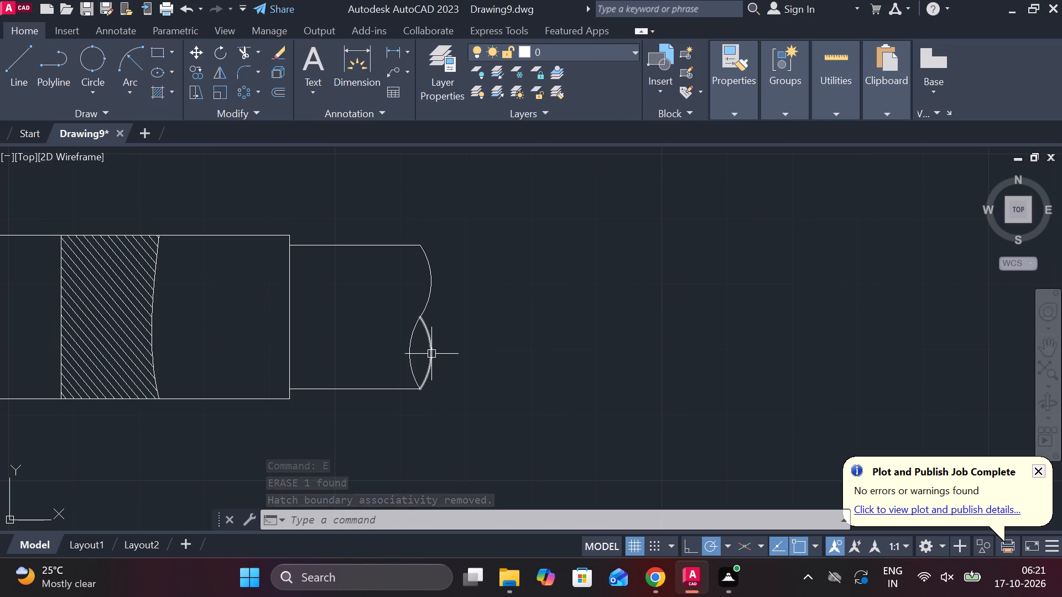
left_click(431, 354)
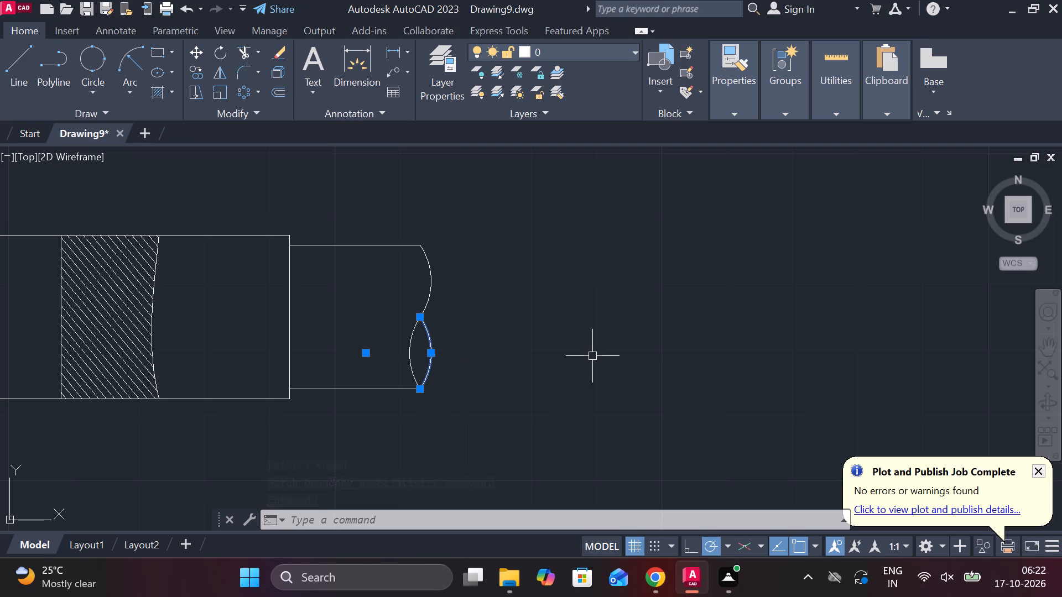
key("Escape")
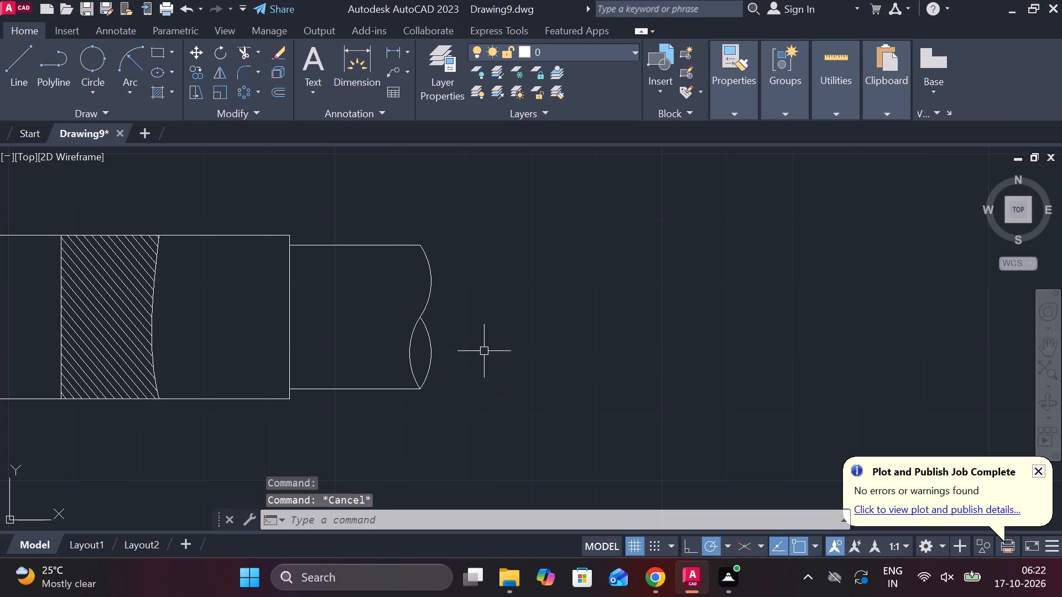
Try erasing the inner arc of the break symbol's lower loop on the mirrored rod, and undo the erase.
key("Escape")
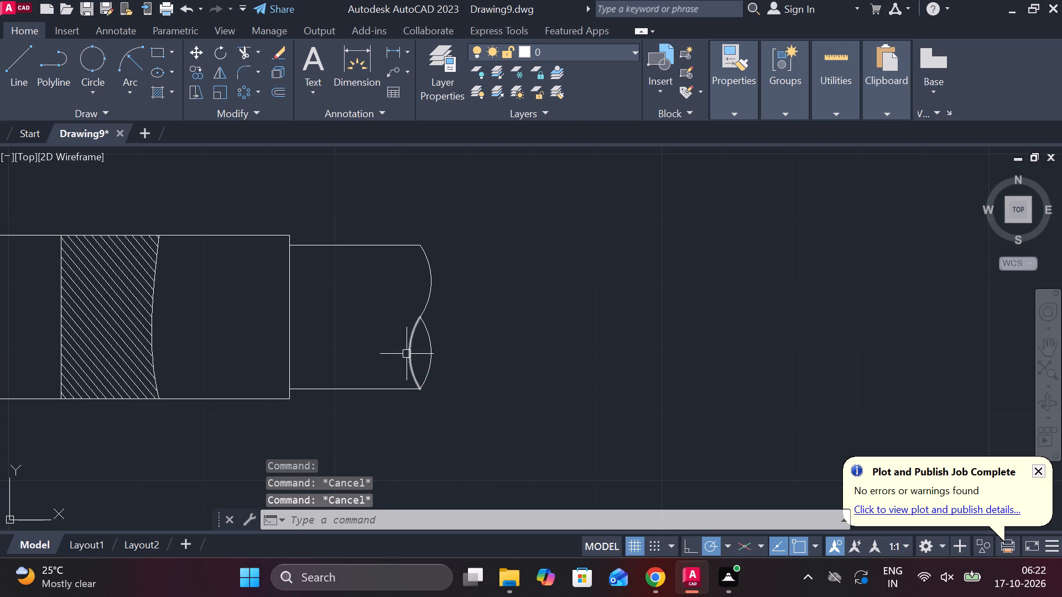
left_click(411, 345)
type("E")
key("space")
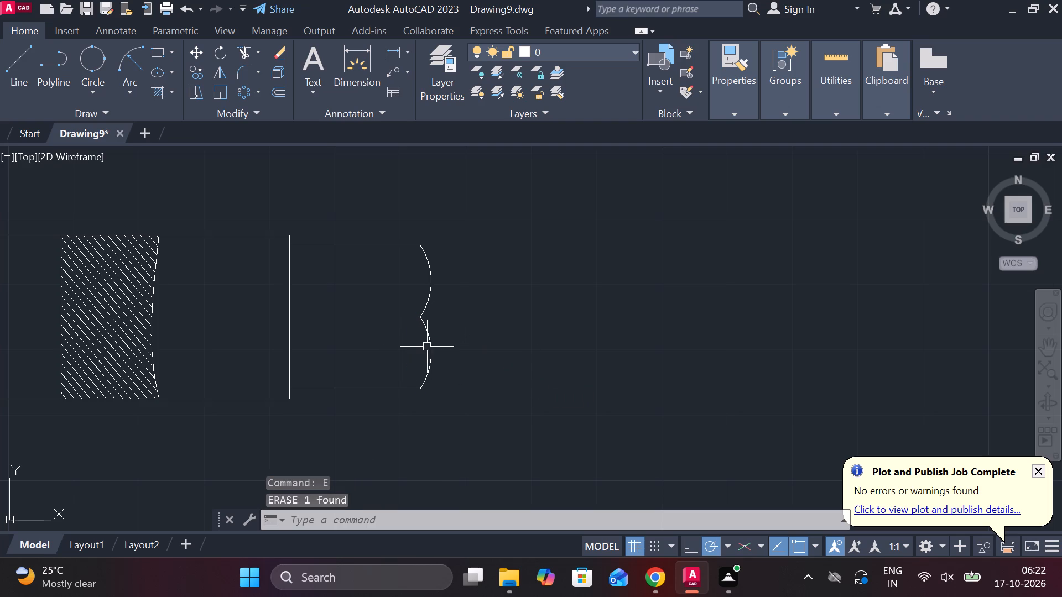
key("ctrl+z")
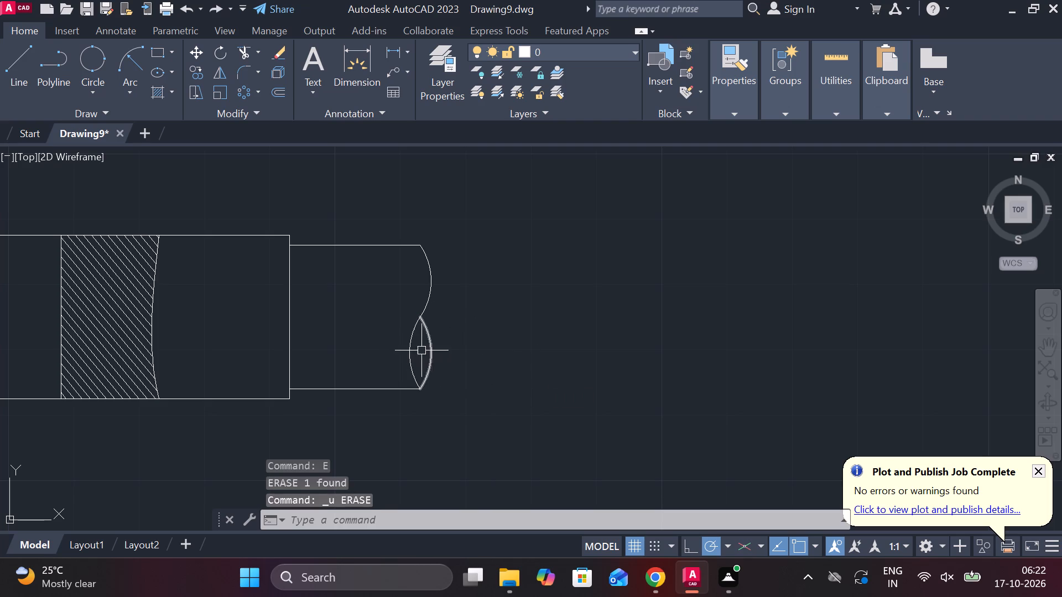
Copy the inner arc of the break symbol's lower loop upward from its bottom end to the midpoint junction, closing the upper loop.
left_click(410, 345)
key("c")
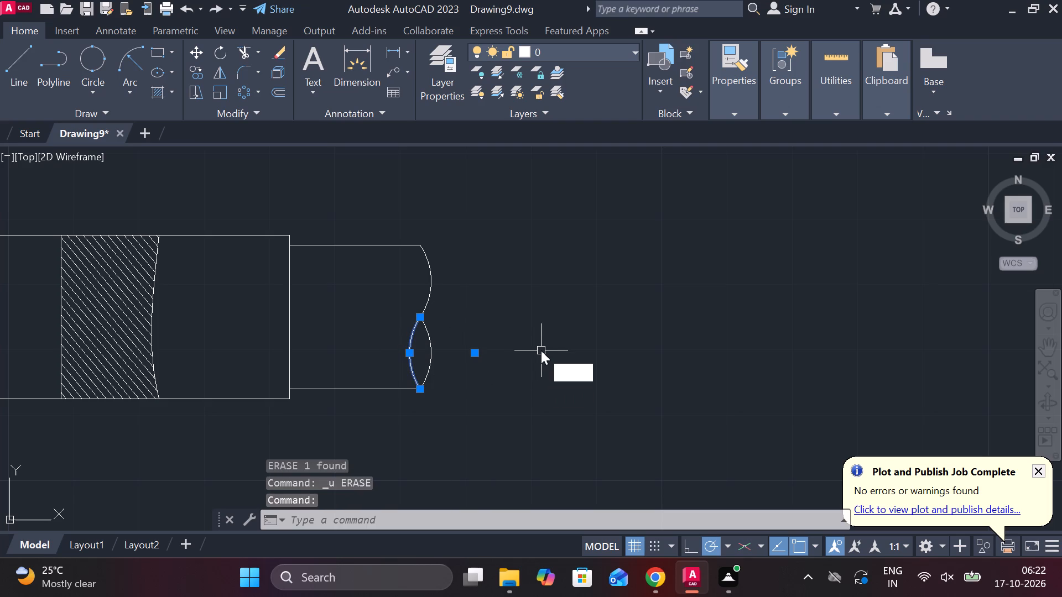
key("o")
key("Return")
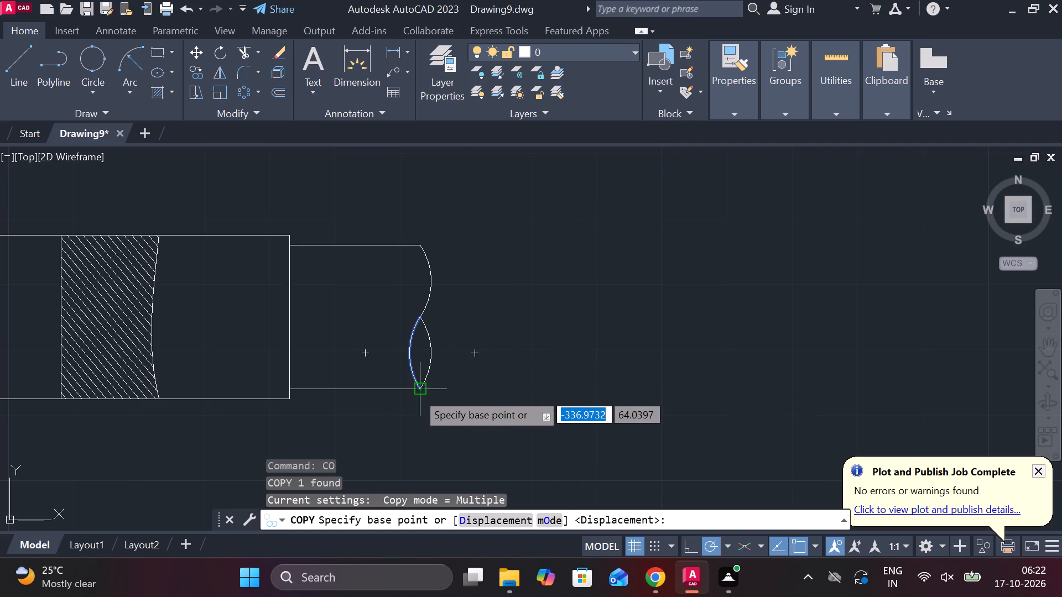
left_click(417, 392)
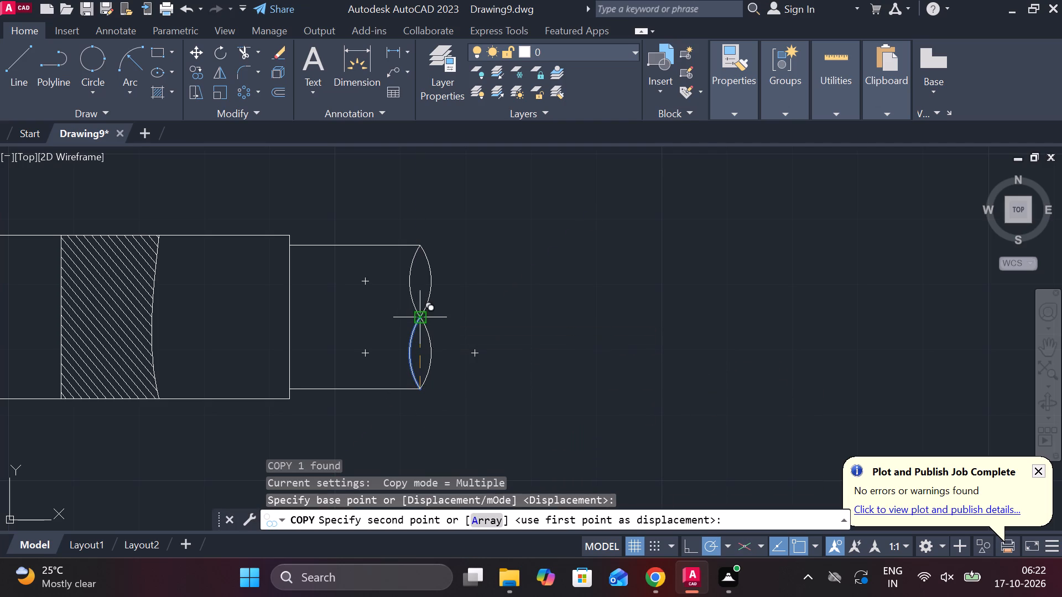
left_click(419, 315)
key("Escape")
Erase the original inner arc of the lower loop at the mirrored rod's shank end.
left_click(409, 352)
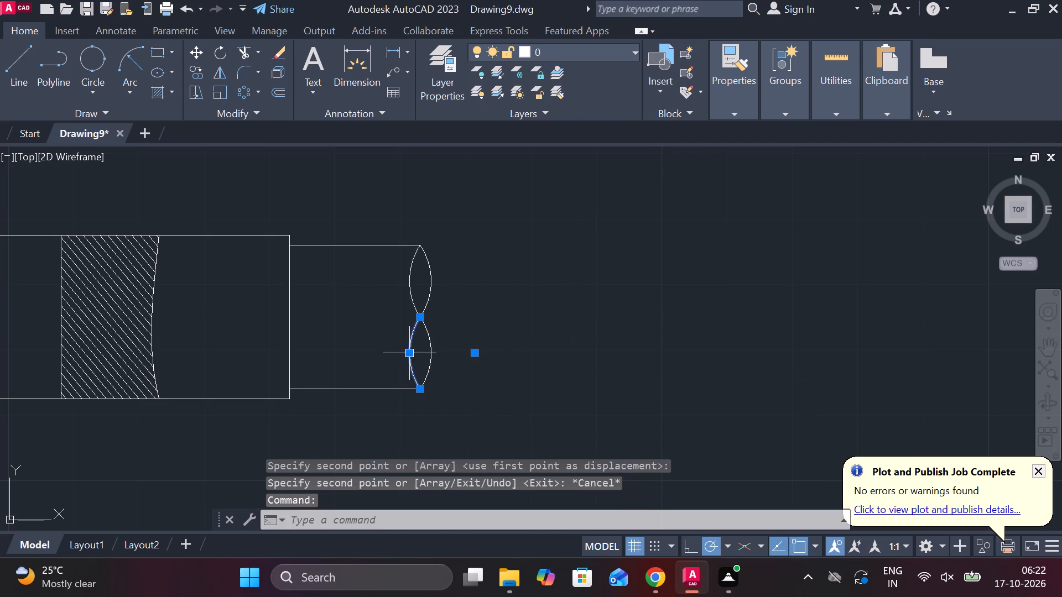
key("e")
key("space")
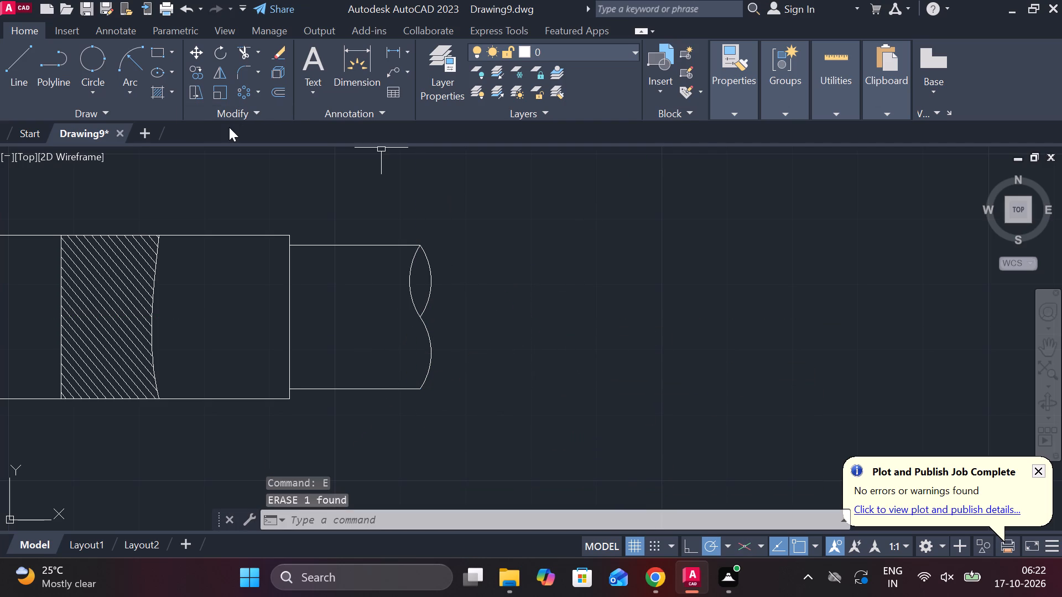
Hatch the closed upper loop of the break symbol at the mirrored rod's shank end.
left_click(158, 91)
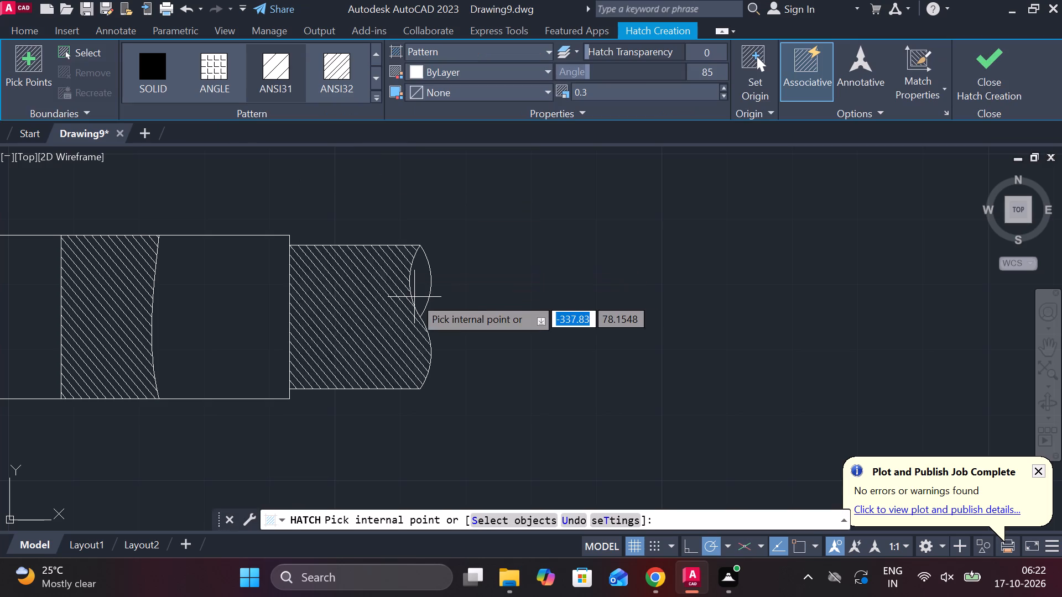
left_click(419, 297)
left_click(988, 93)
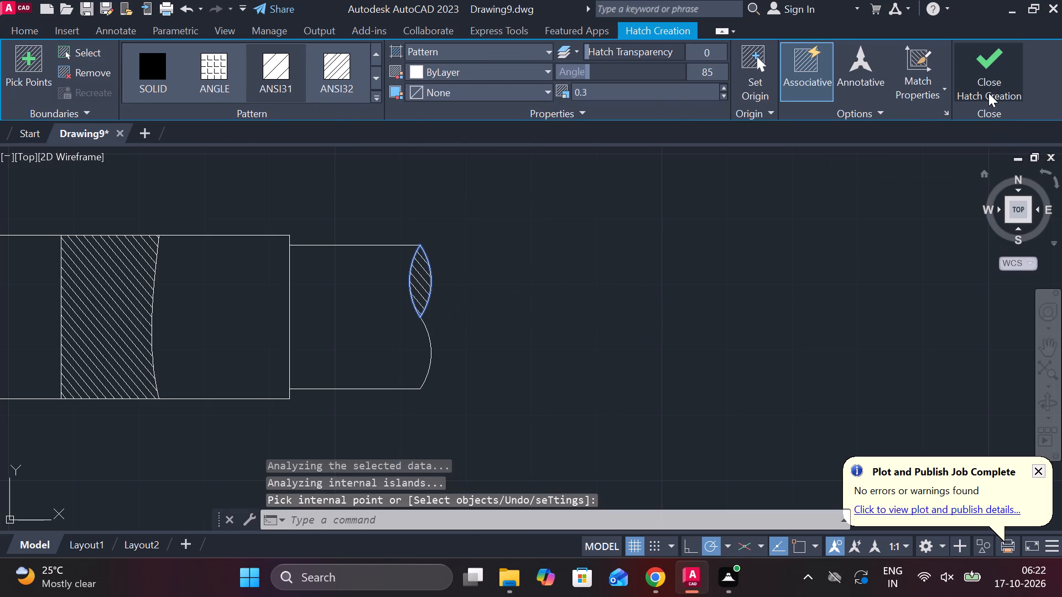
Copy the SLEEVE 1 NO label and paste it centrally below the dimensioned rod's 35 and 53 dimensions.
scroll(695, 220, "down", 2)
middle_click_drag(582, 286, 589, 286)
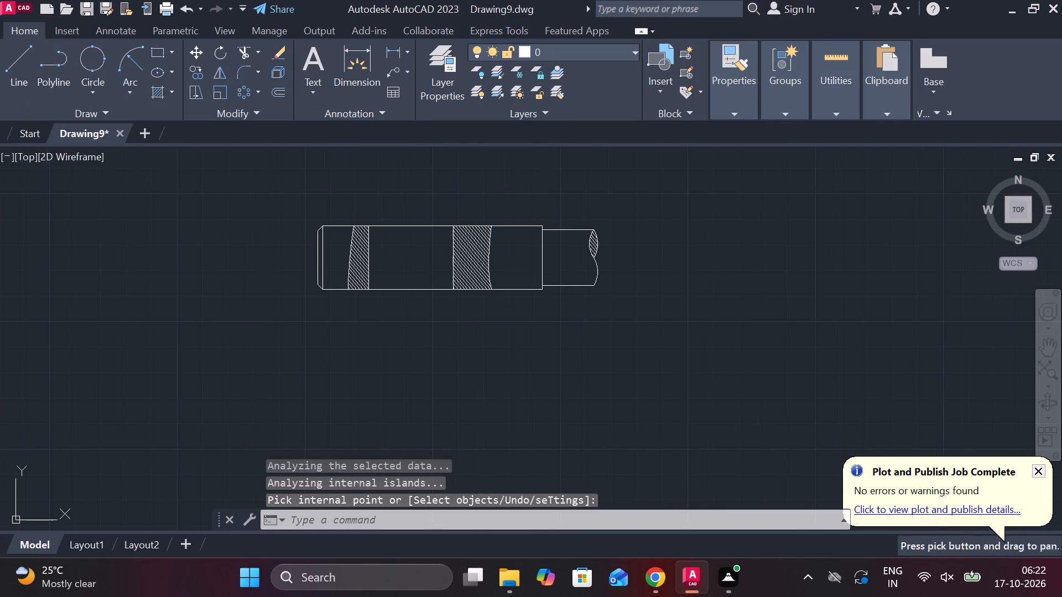
scroll(667, 289, "down", 1)
middle_click_drag(676, 280, 638, 328)
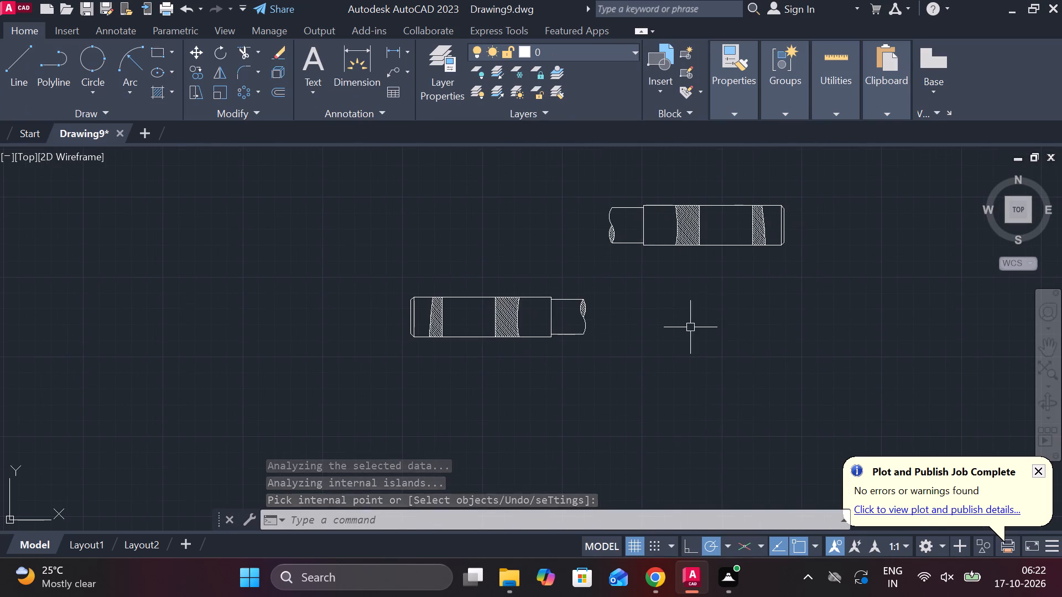
middle_click_drag(702, 327, 239, 248)
middle_click_drag(751, 282, 325, 310)
scroll(512, 290, "up", 1)
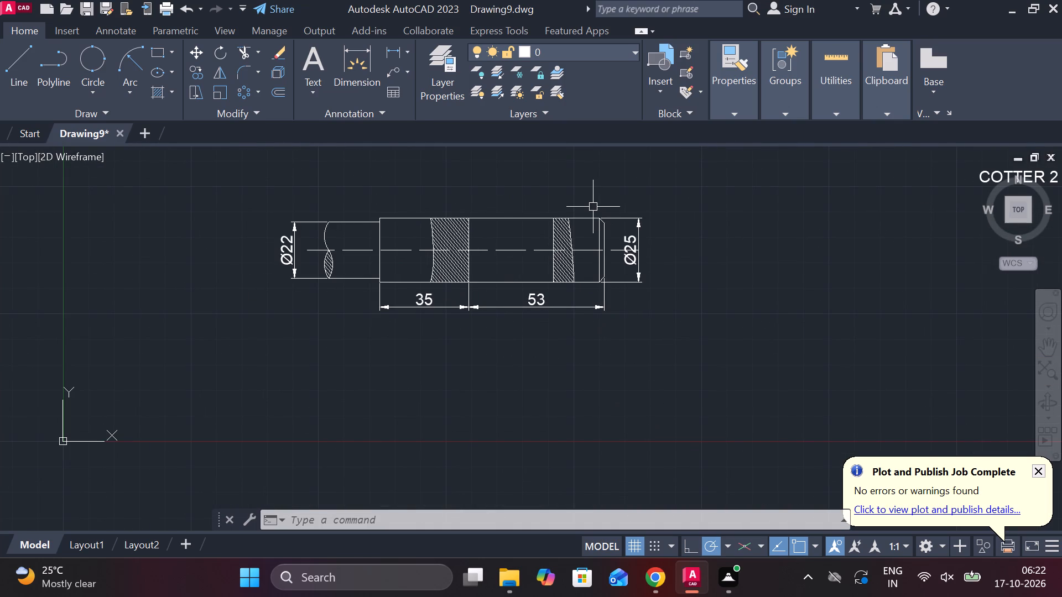
middle_click_drag(457, 182, 435, 264)
left_click(494, 219)
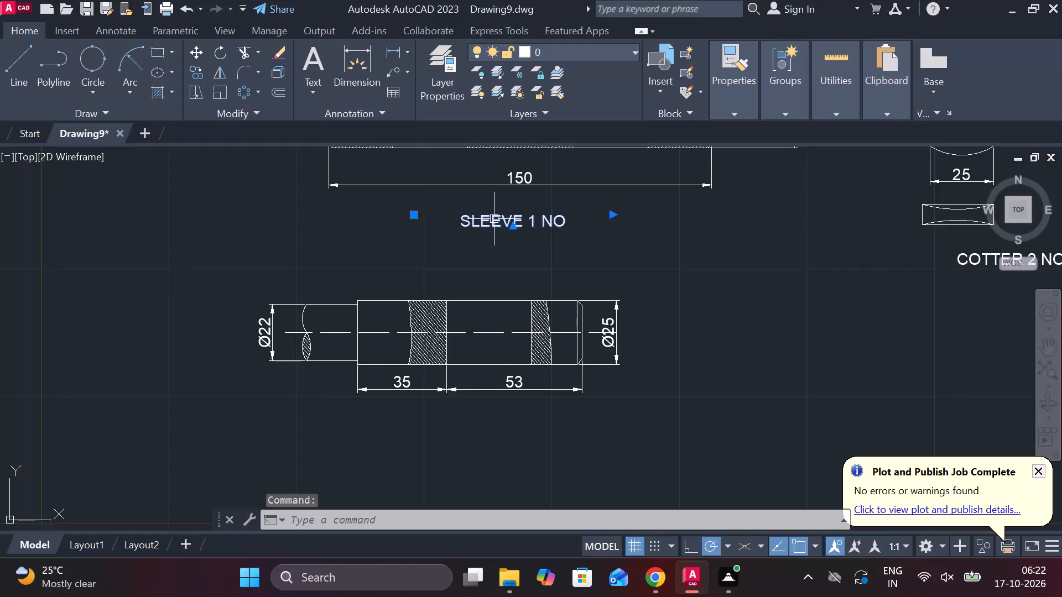
key("ctrl+c")
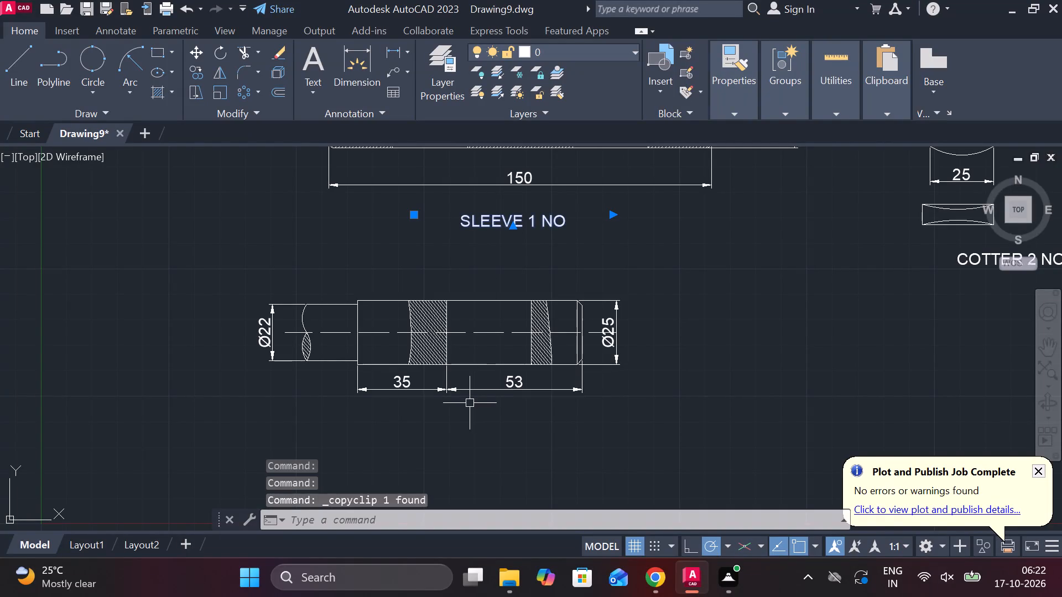
key("ctrl+v")
middle_click_drag(461, 415, 468, 369)
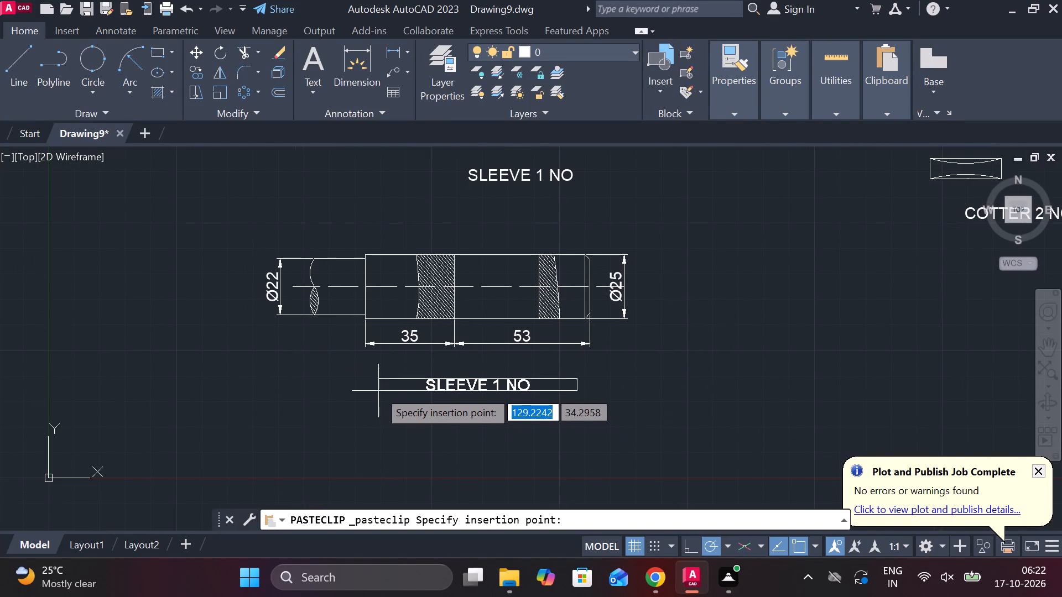
left_click(378, 387)
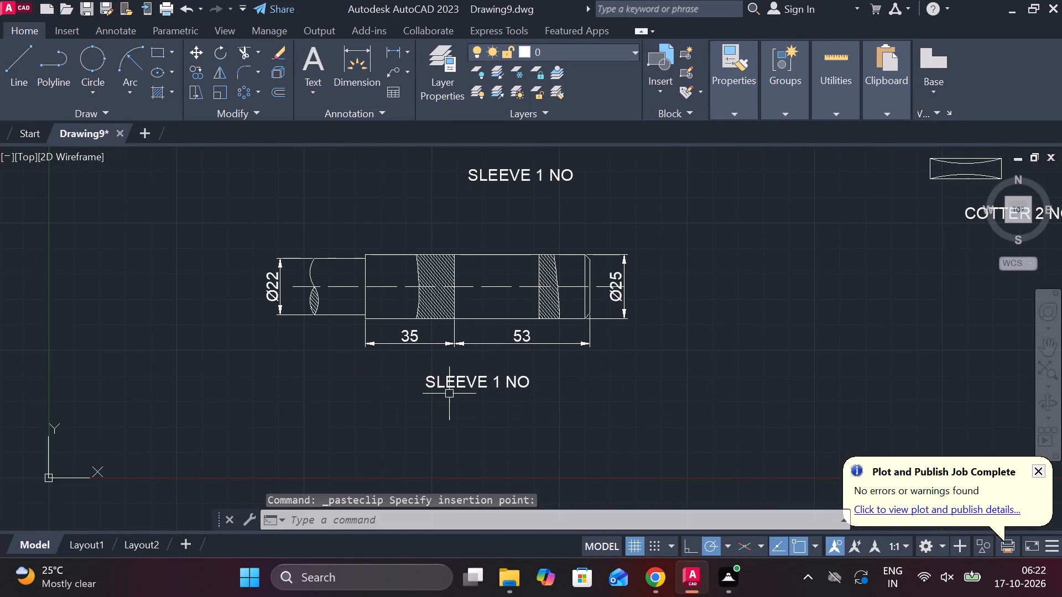
Change the pasted label below the dimensioned rod to read ROD 2 NO.
scroll(450, 394, "up", 1)
double_click(499, 376)
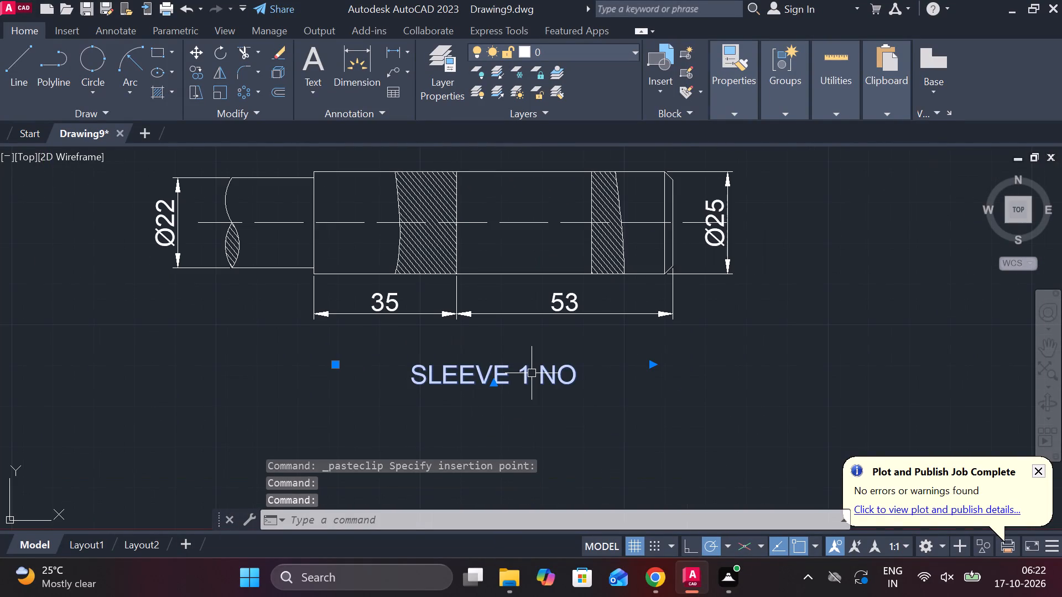
double_click(472, 379)
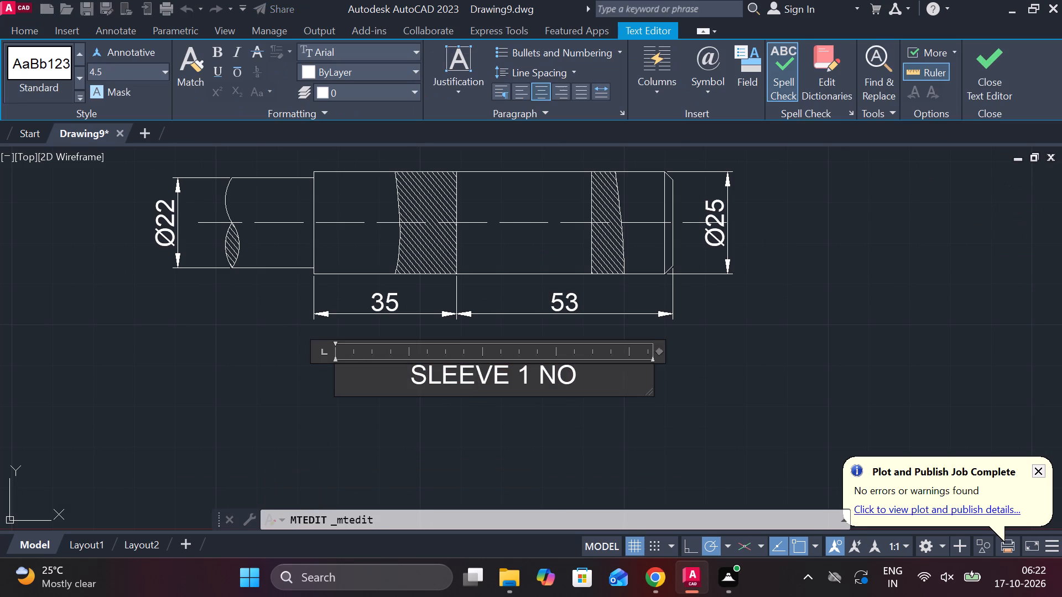
left_click(527, 376)
key("BackSpace")
key("BackSpace")
key("BackSpace")
key("BackSpace")
key("BackSpace")
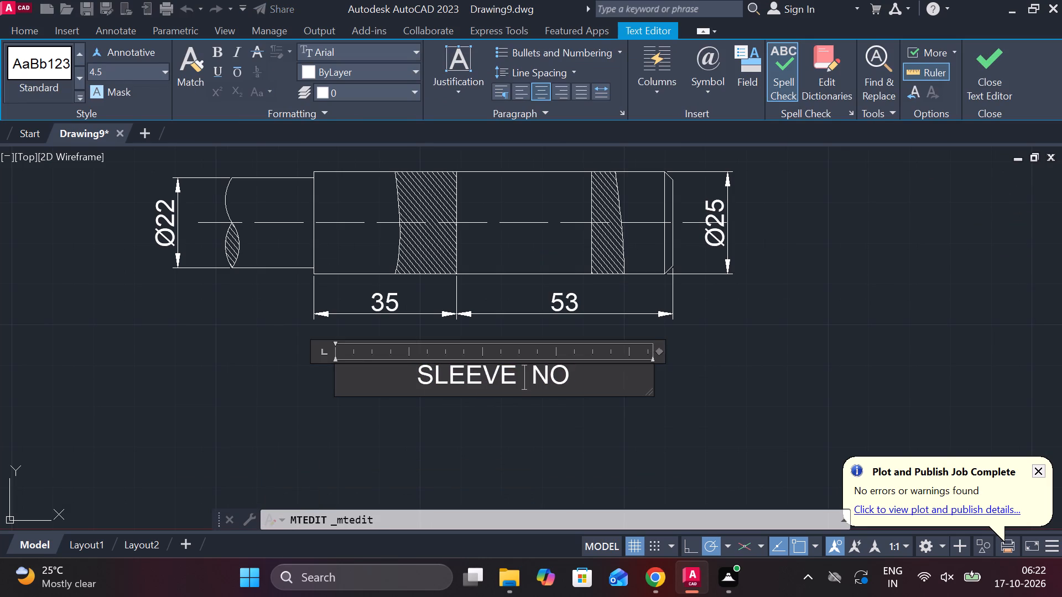
key("BackSpace")
key("BackSpace")
key("BackSpace")
type("ROD")
key("space")
type("2")
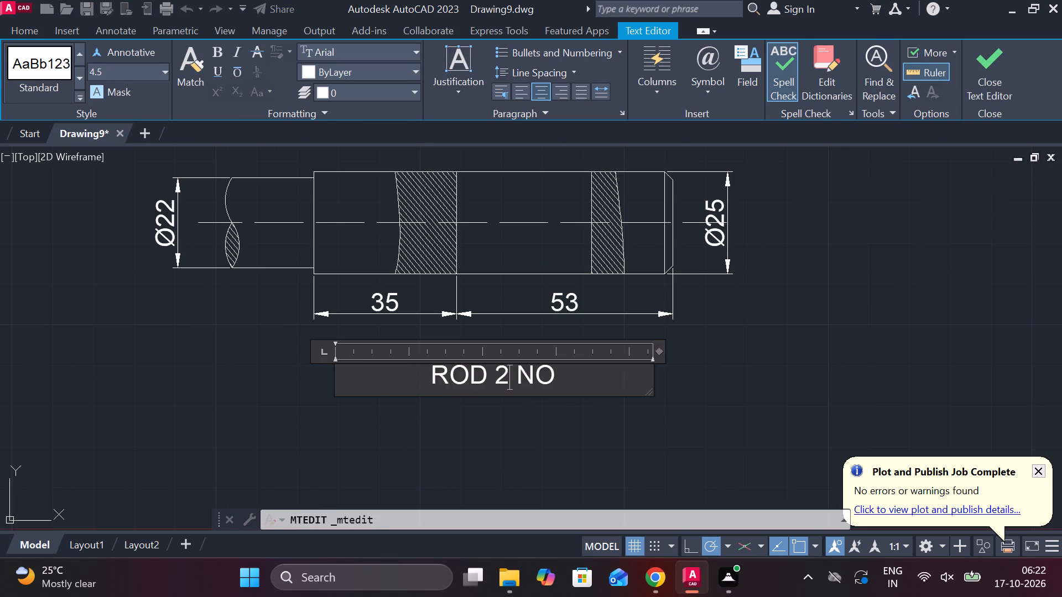
left_click(976, 83)
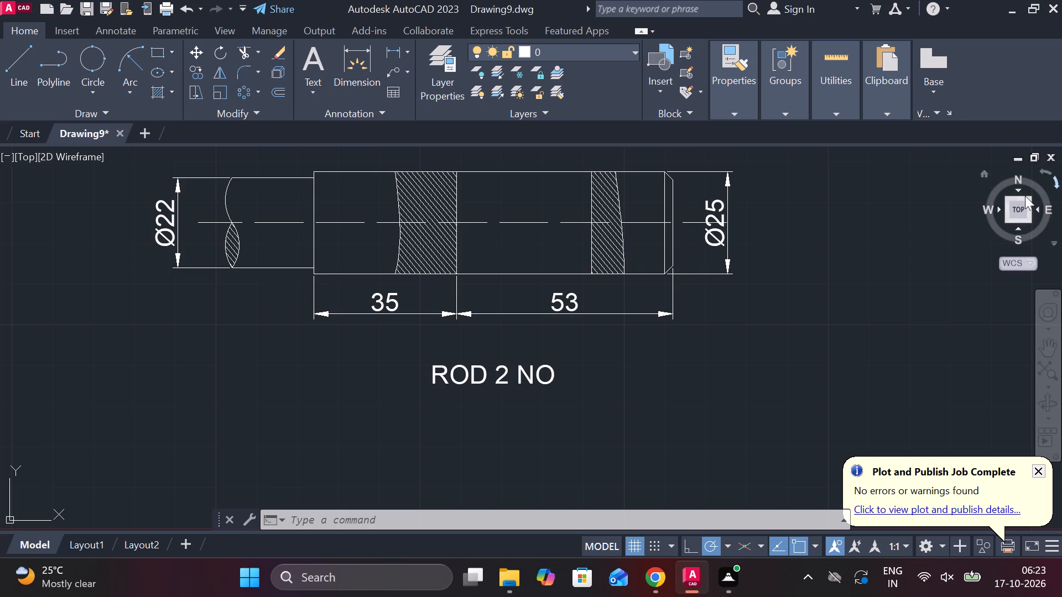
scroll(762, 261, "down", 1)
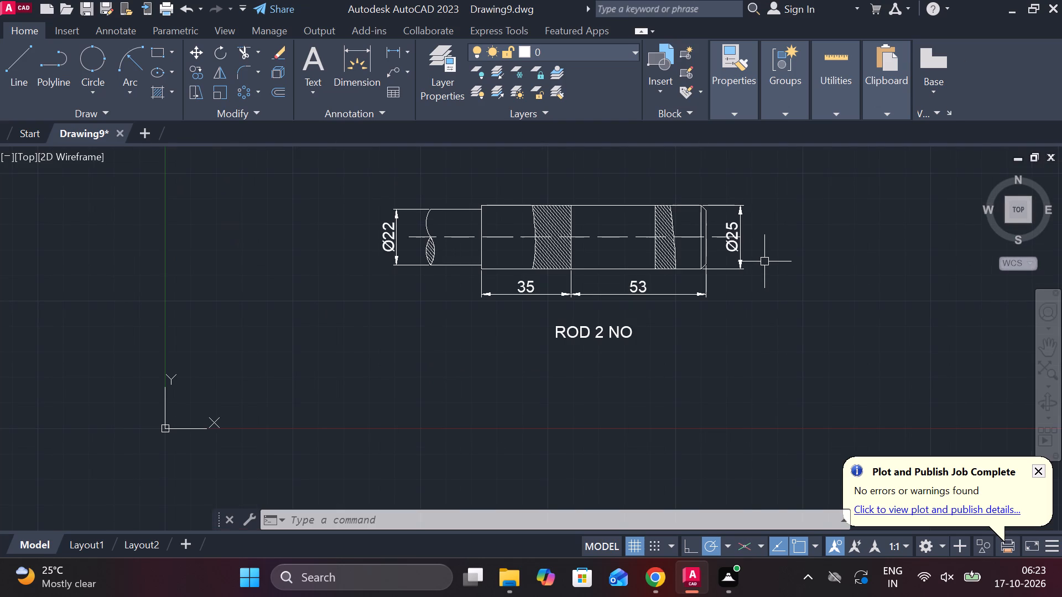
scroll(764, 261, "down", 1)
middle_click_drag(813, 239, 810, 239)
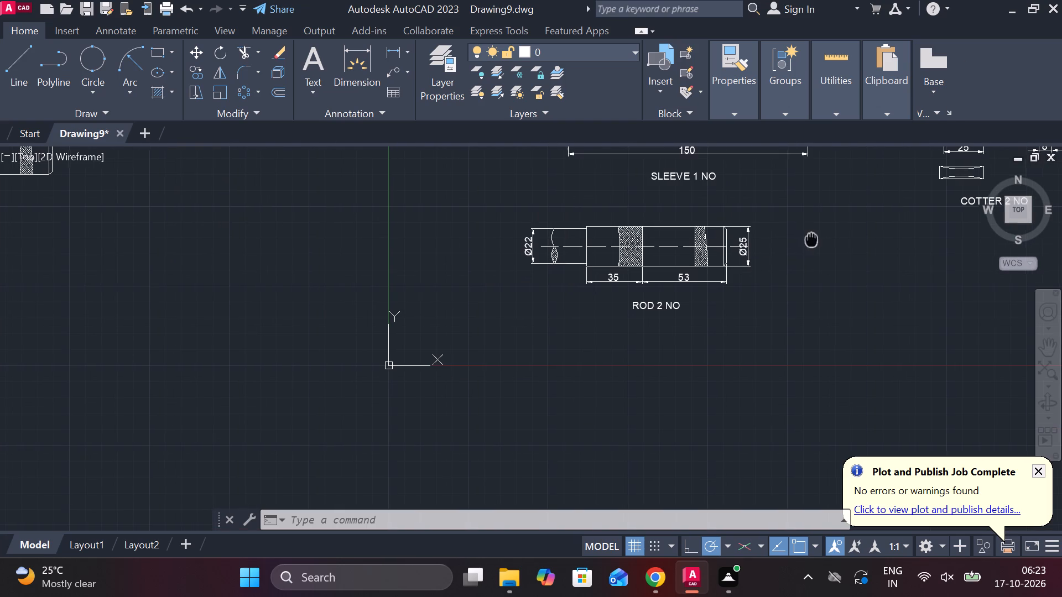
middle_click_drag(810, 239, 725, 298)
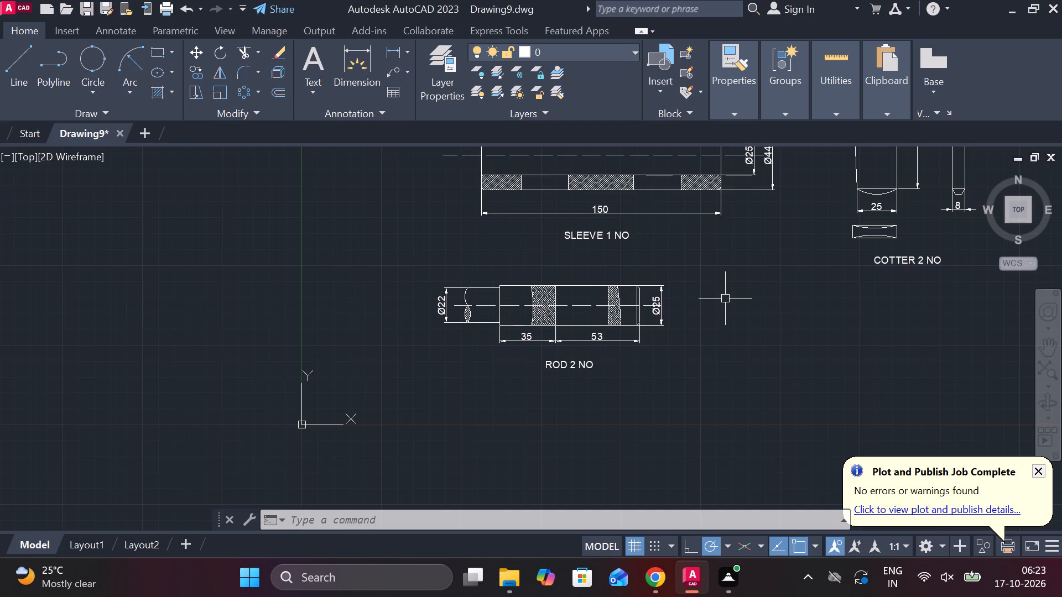
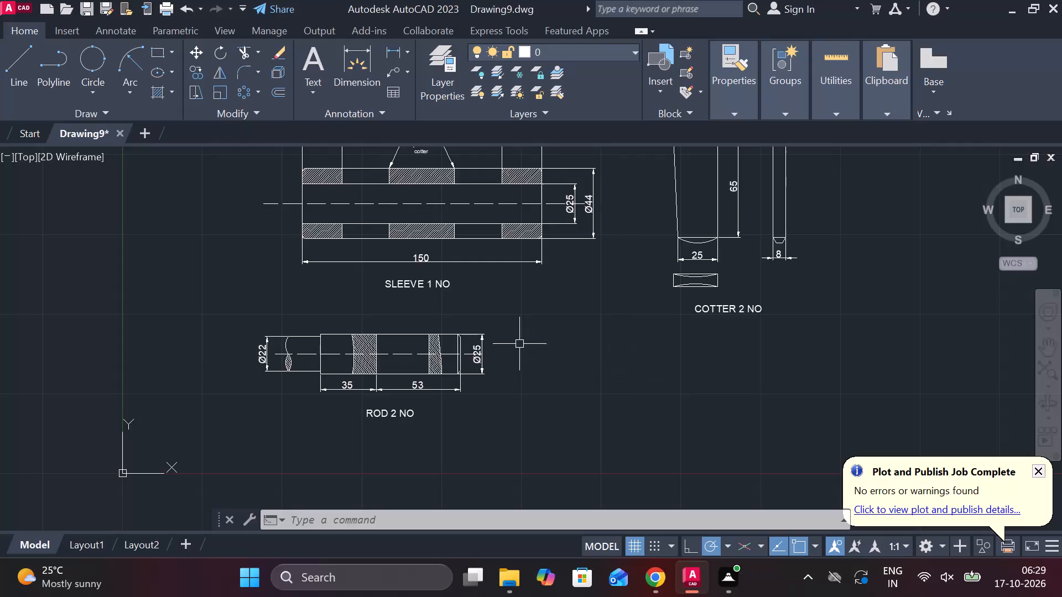
Examine the dimensioned sleeve, cotter and rod views and compare them with the undimensioned part copies.
middle_click_drag(531, 346, 576, 312)
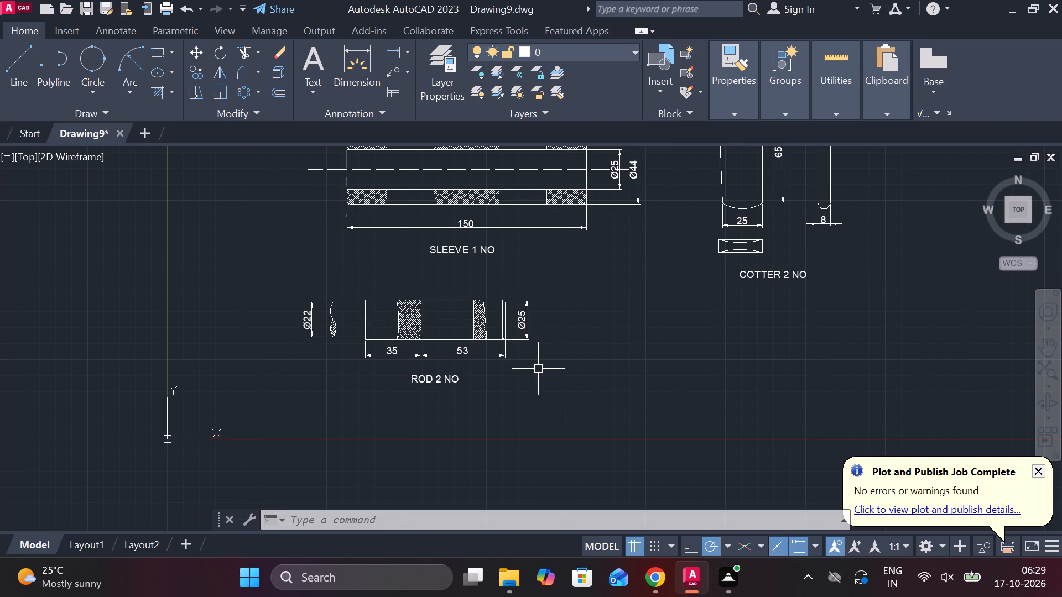
middle_click_drag(558, 370, 518, 369)
middle_click_drag(634, 329, 471, 442)
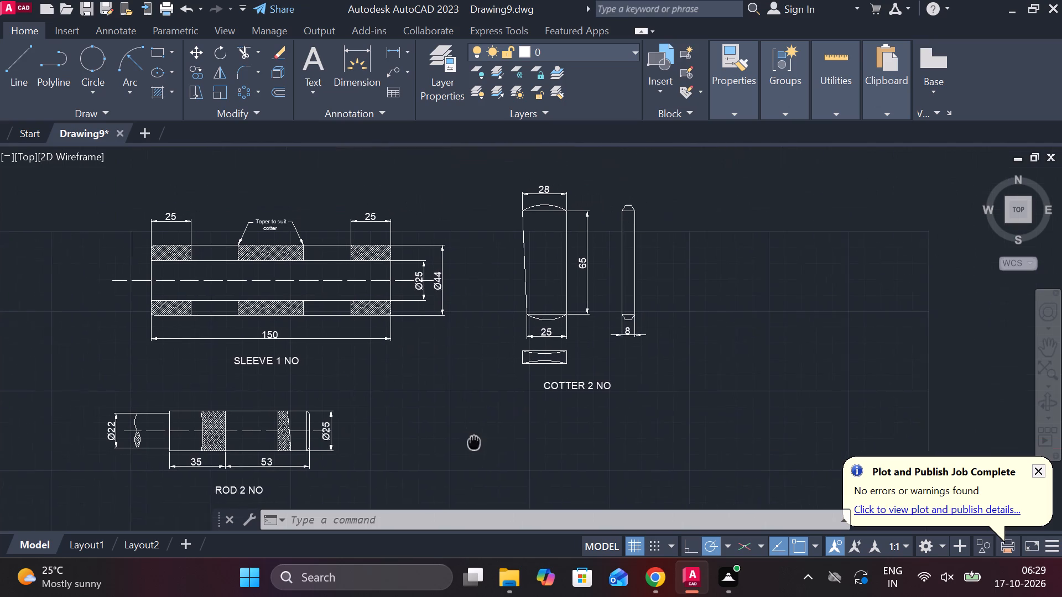
middle_click_drag(471, 442, 471, 442)
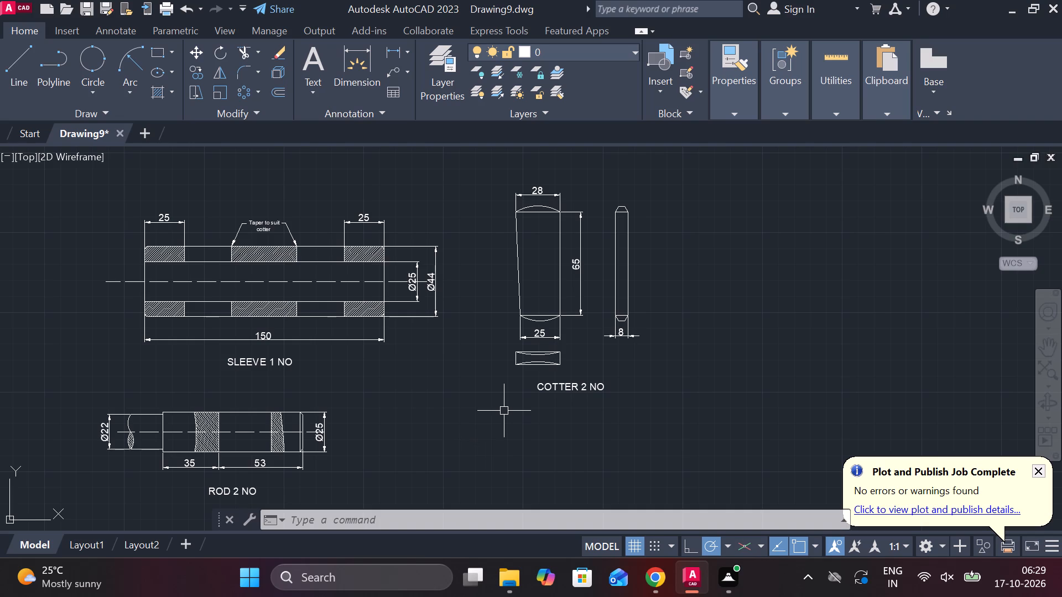
middle_click_drag(512, 407, 530, 294)
scroll(497, 321, "down", 2)
middle_click_drag(280, 330, 304, 334)
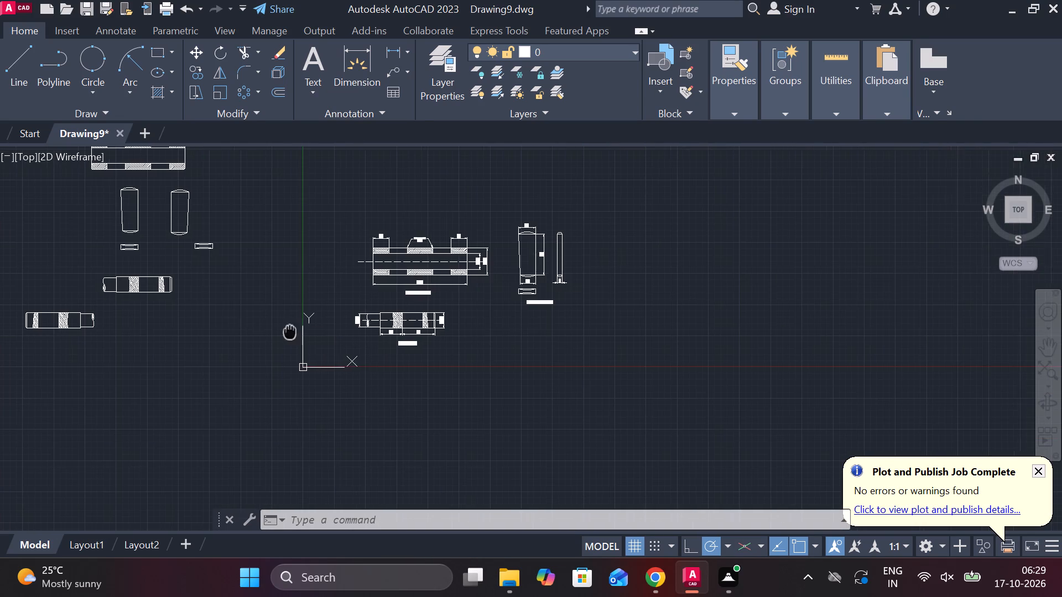
middle_click_drag(304, 334, 466, 423)
scroll(341, 324, "up", 3)
middle_click_drag(357, 324, 451, 397)
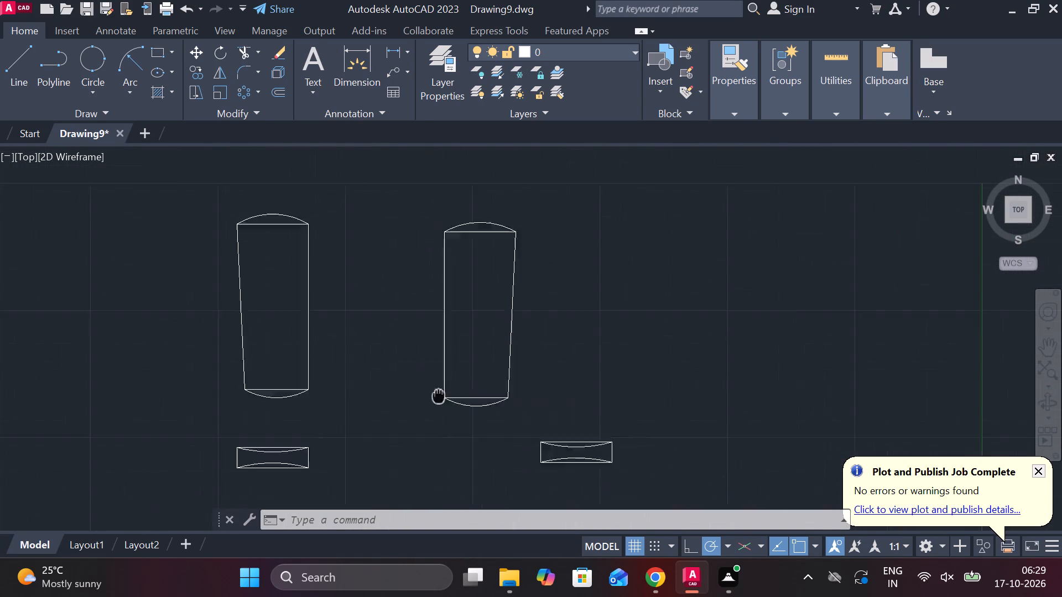
middle_click_drag(451, 397, 575, 405)
scroll(508, 344, "down", 1)
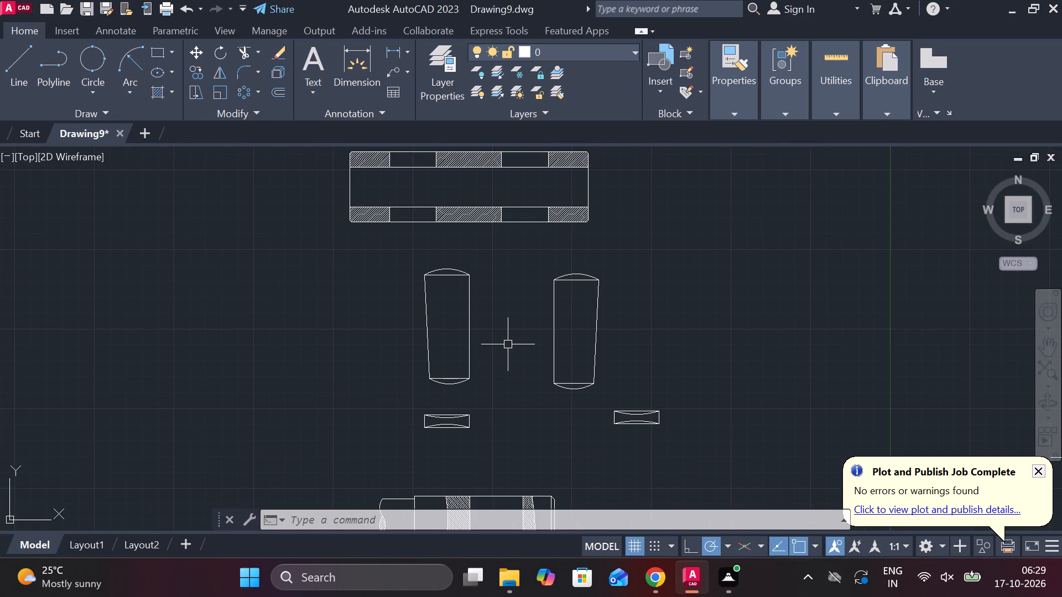
middle_click_drag(519, 303, 530, 344)
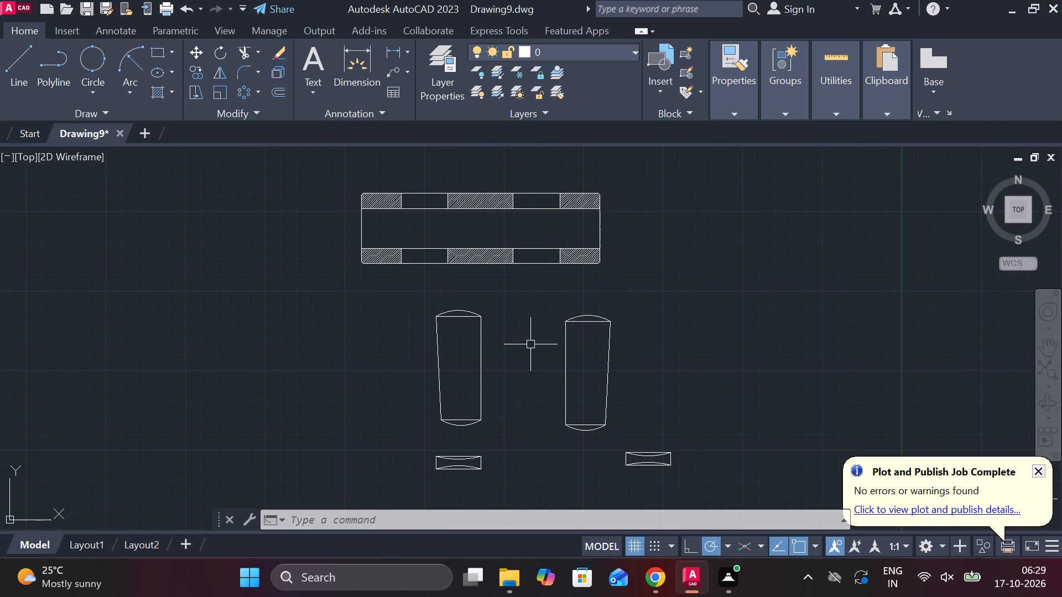
scroll(530, 344, "down", 2)
scroll(525, 320, "up", 2)
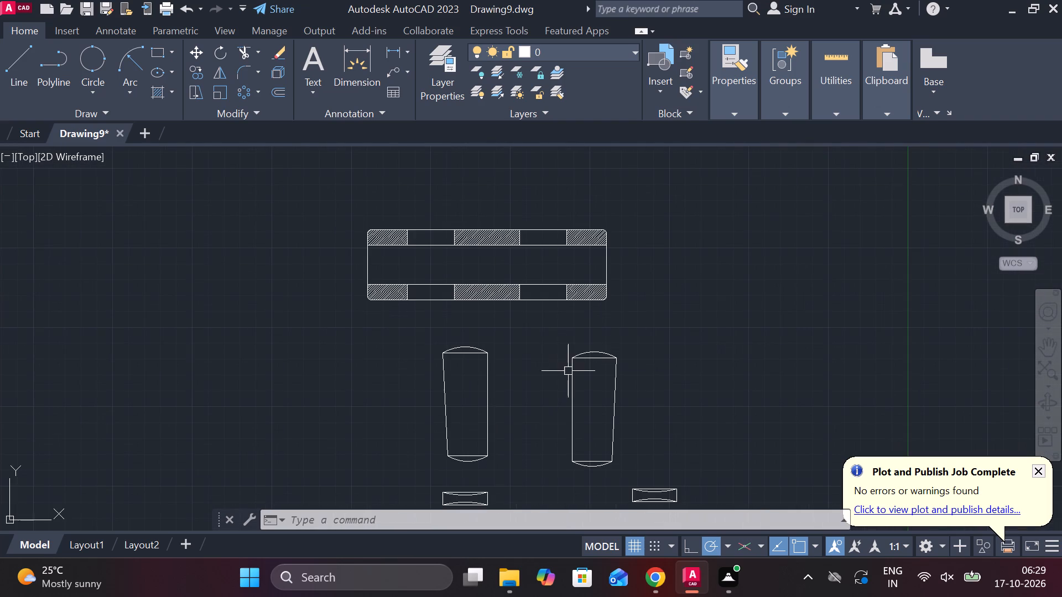
middle_click_drag(568, 371, 539, 374)
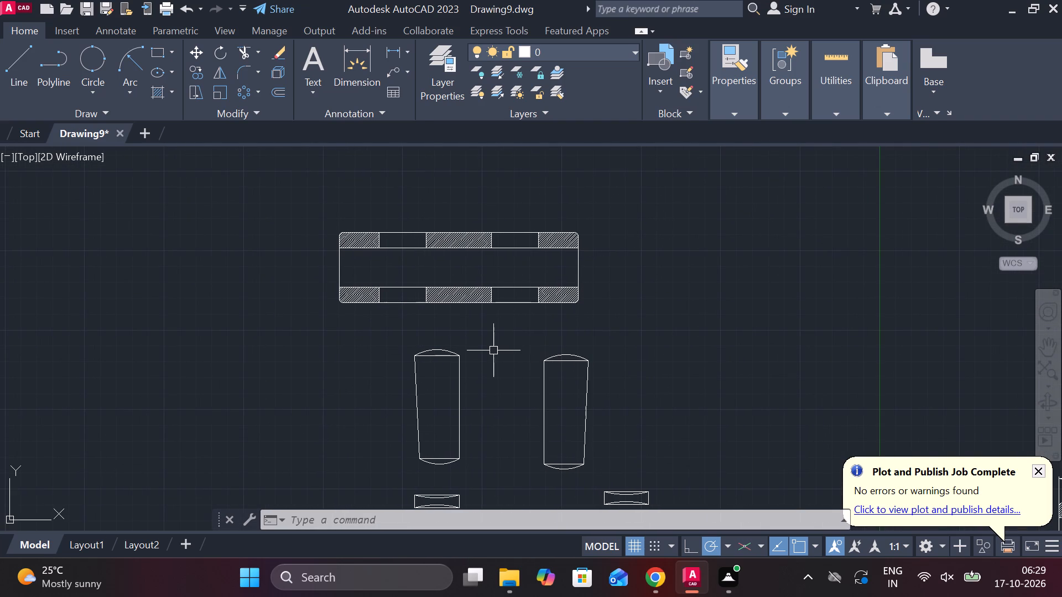
middle_click_drag(494, 352, 551, 218)
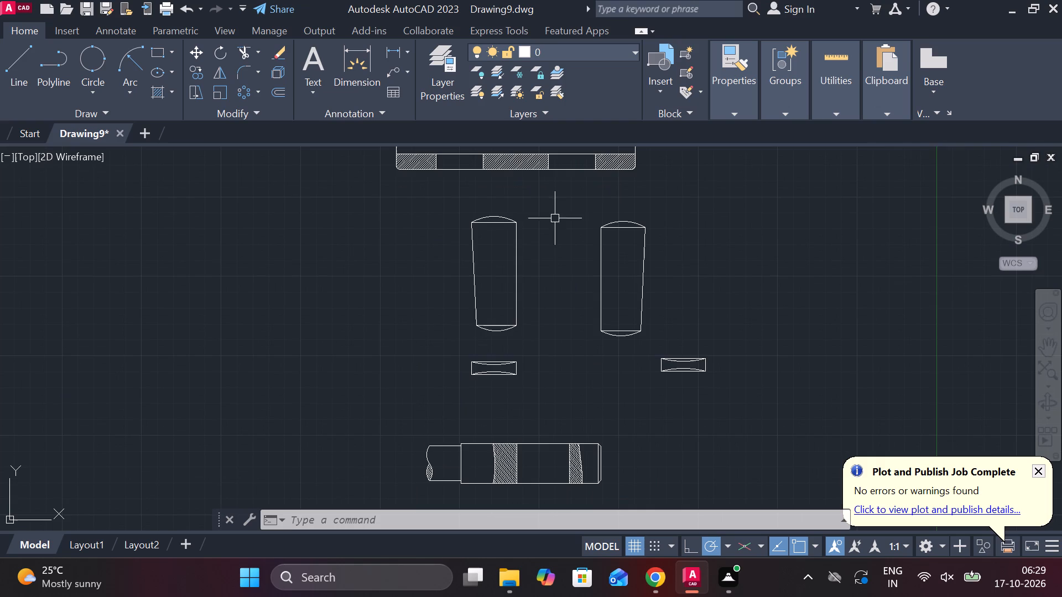
middle_click_drag(568, 213, 128, 168)
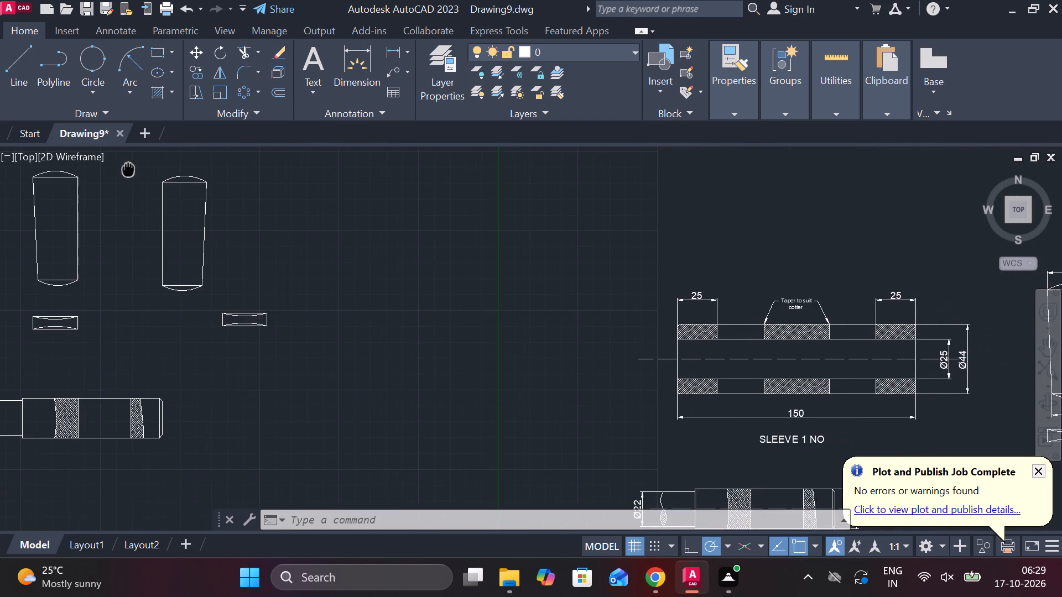
middle_click_drag(128, 168, 136, 128)
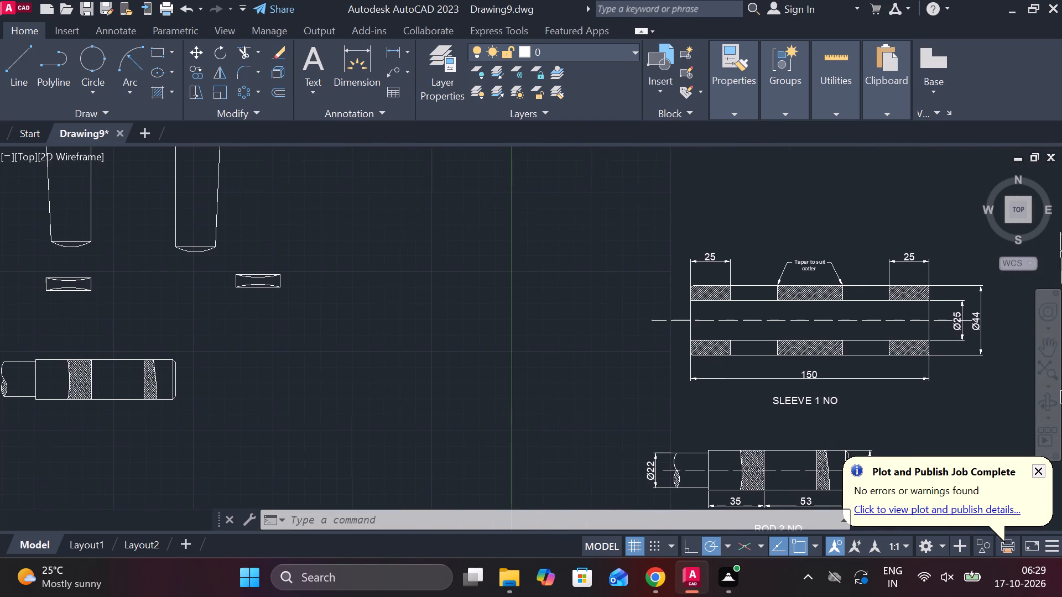
middle_click_drag(136, 128, 127, 127)
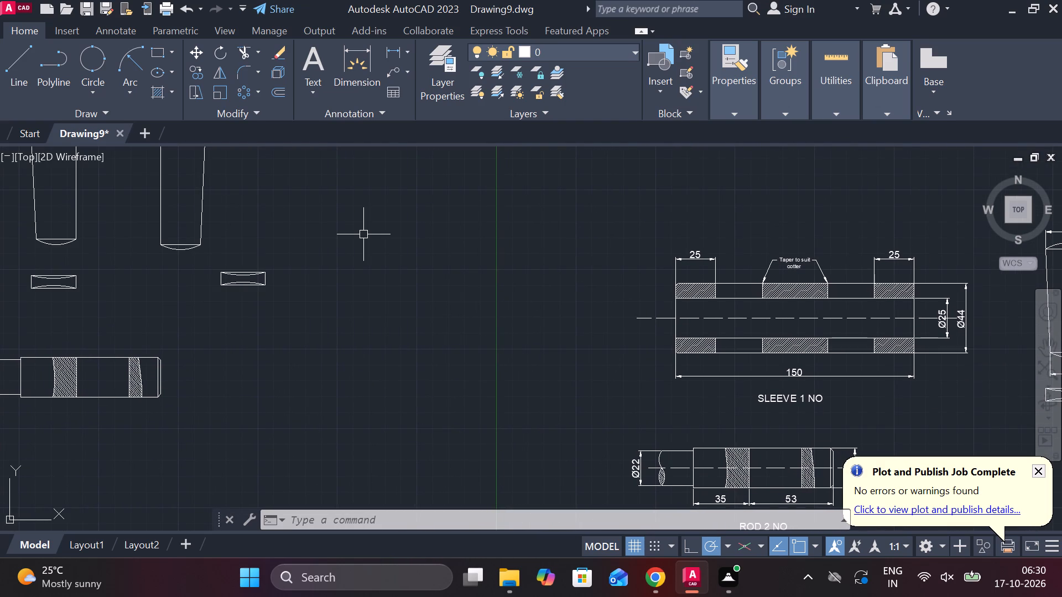
middle_click_drag(522, 337, 341, 159)
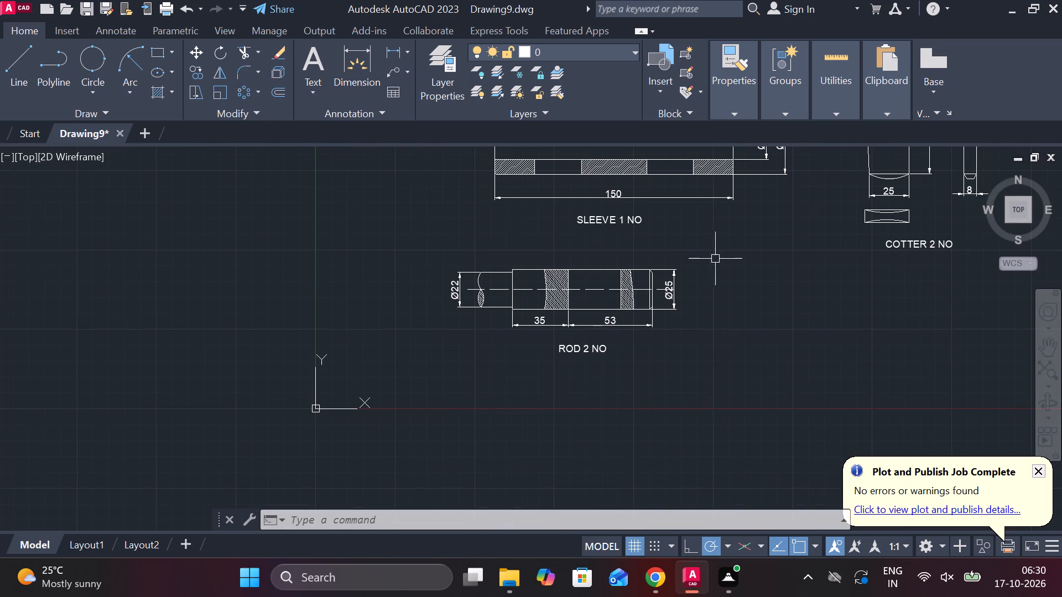
scroll(707, 260, "up", 3)
middle_click_drag(549, 268, 617, 370)
scroll(598, 341, "down", 2)
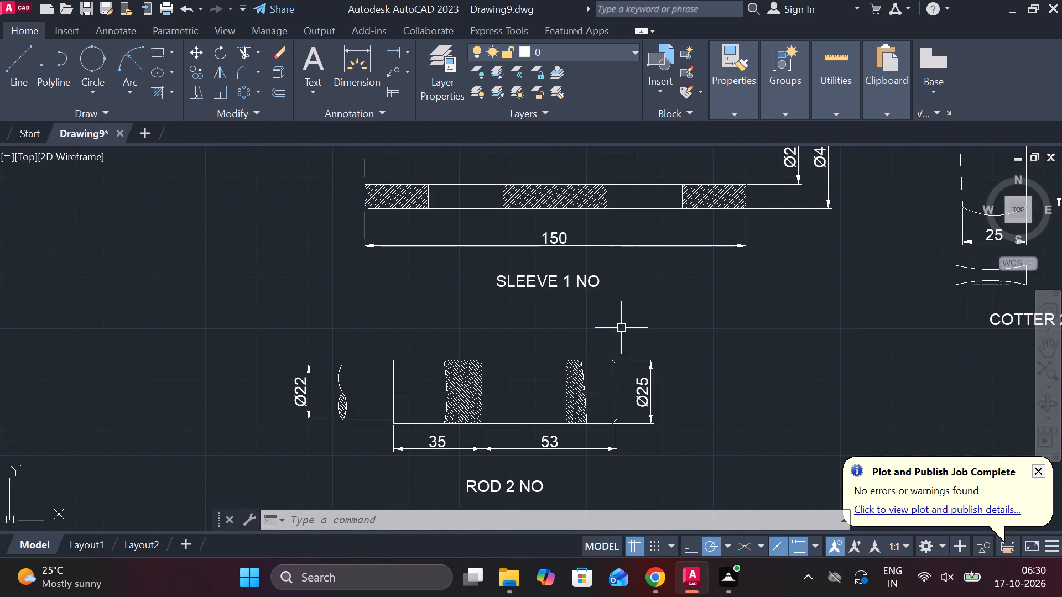
middle_click_drag(654, 293, 666, 437)
middle_click_drag(682, 453, 651, 236)
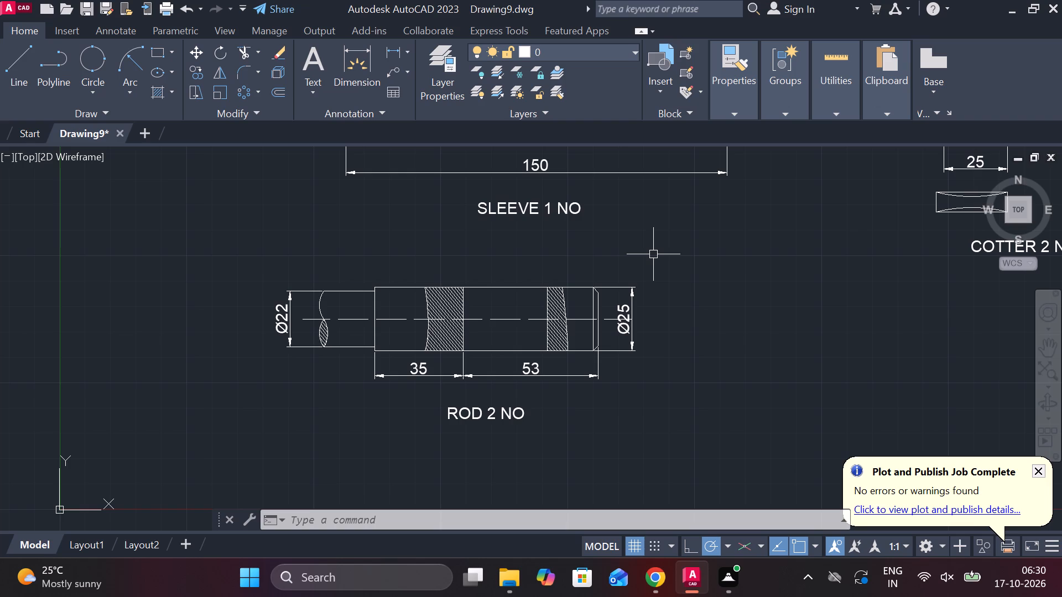
Draw a vertical line about 27.6 units long down from the rod's top edge, 3 units right of the 35/53 boundary.
scroll(606, 269, "up", 2)
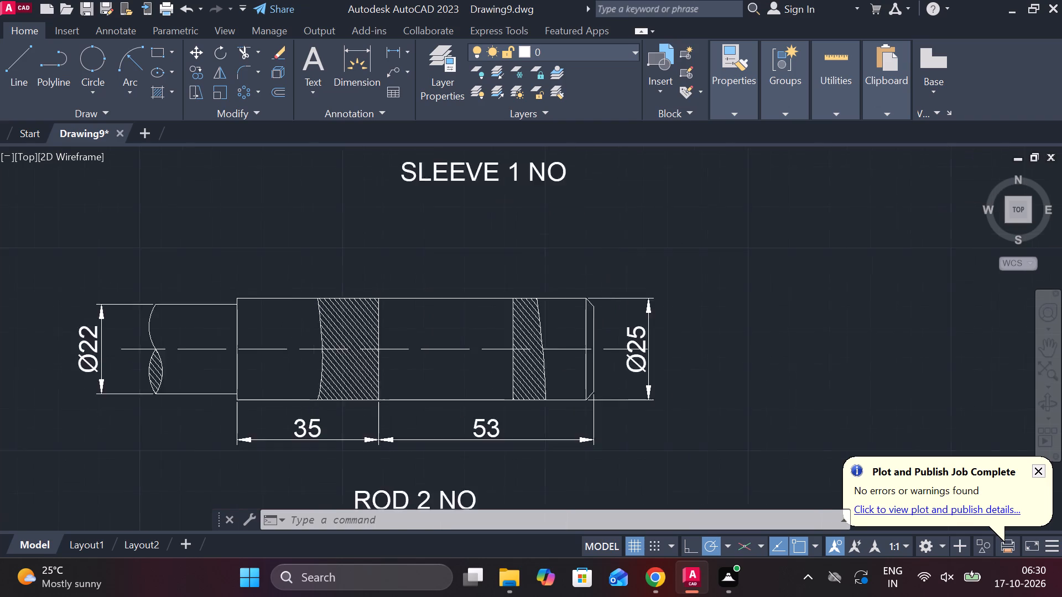
scroll(594, 274, "down", 2)
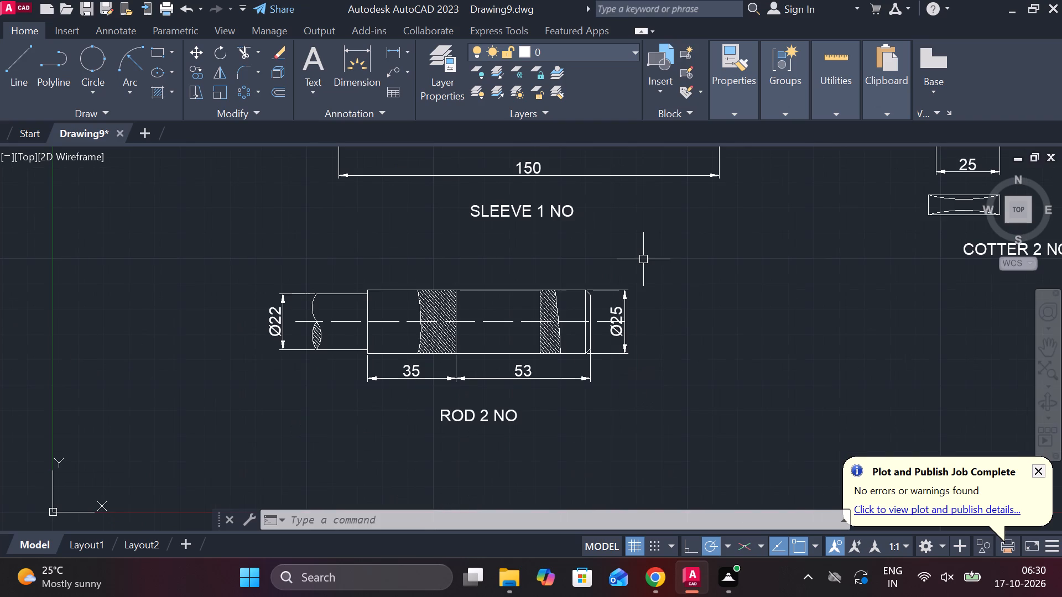
key("l")
key("Return")
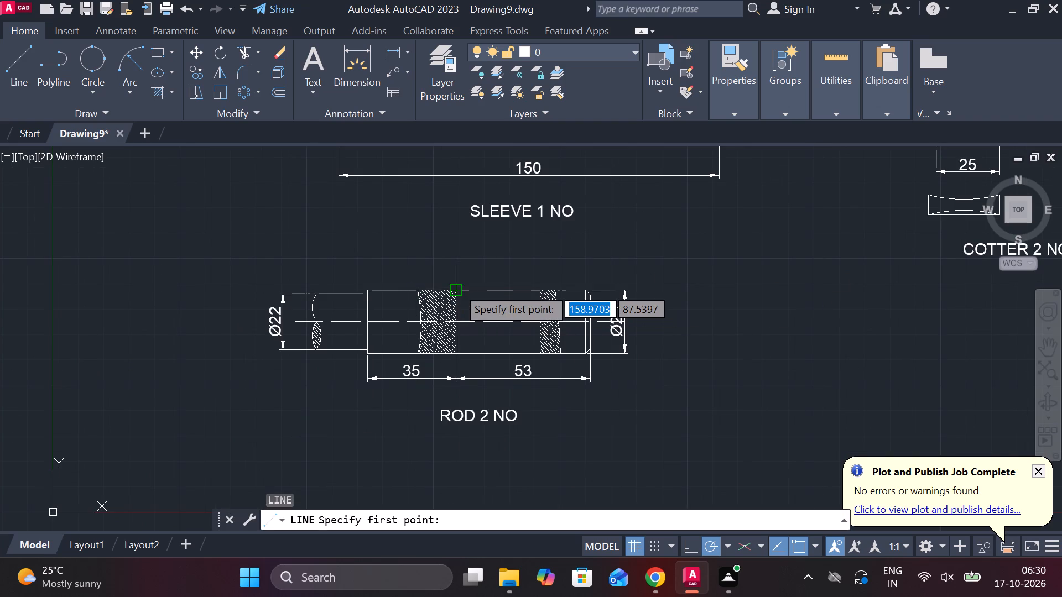
type("3")
key("space")
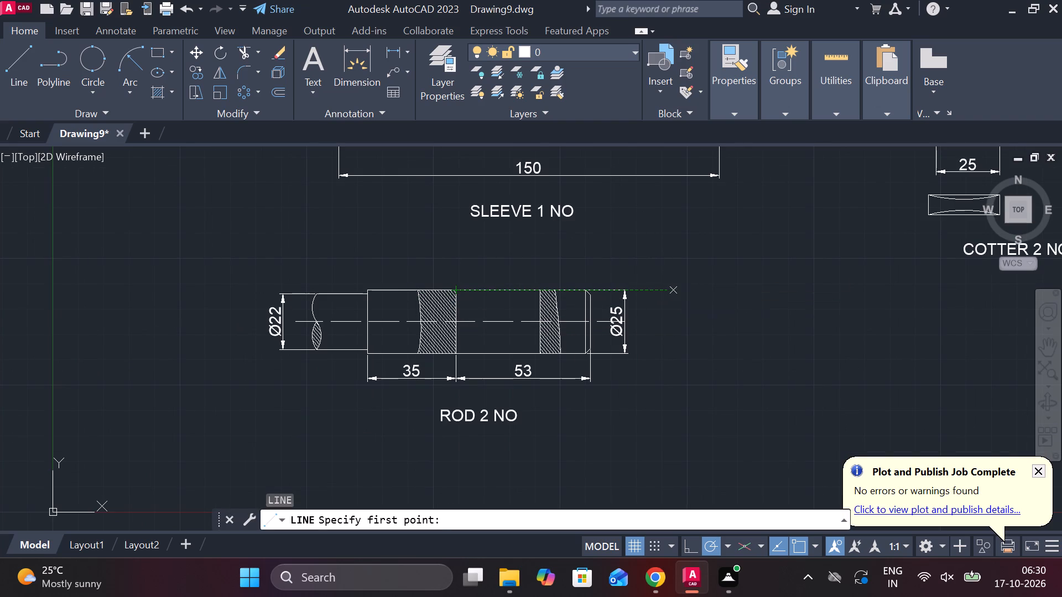
scroll(445, 342, "up", 3)
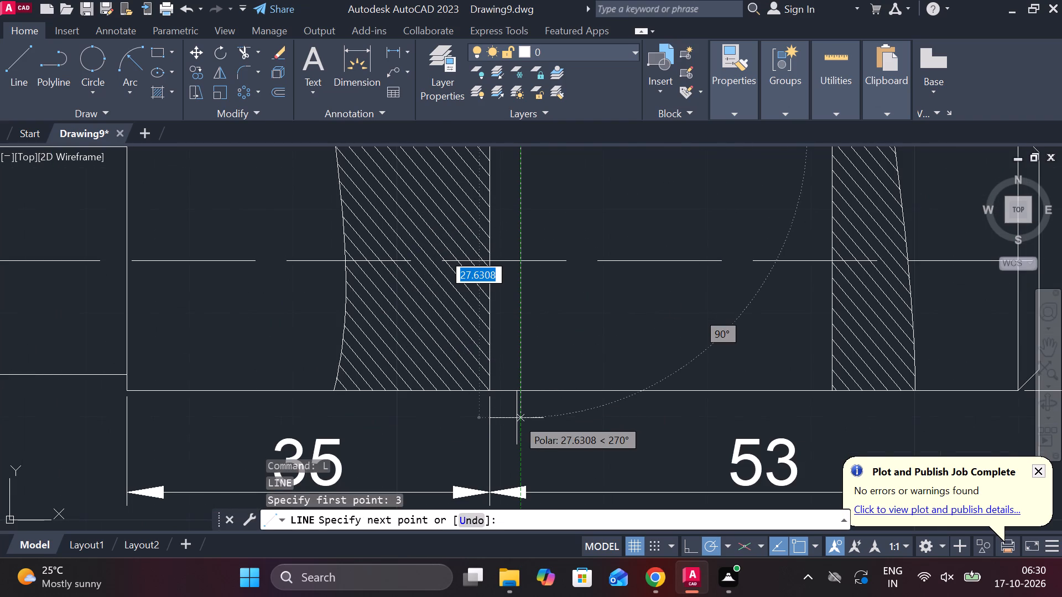
left_click(517, 418)
scroll(517, 418, "down", 1)
key("Escape")
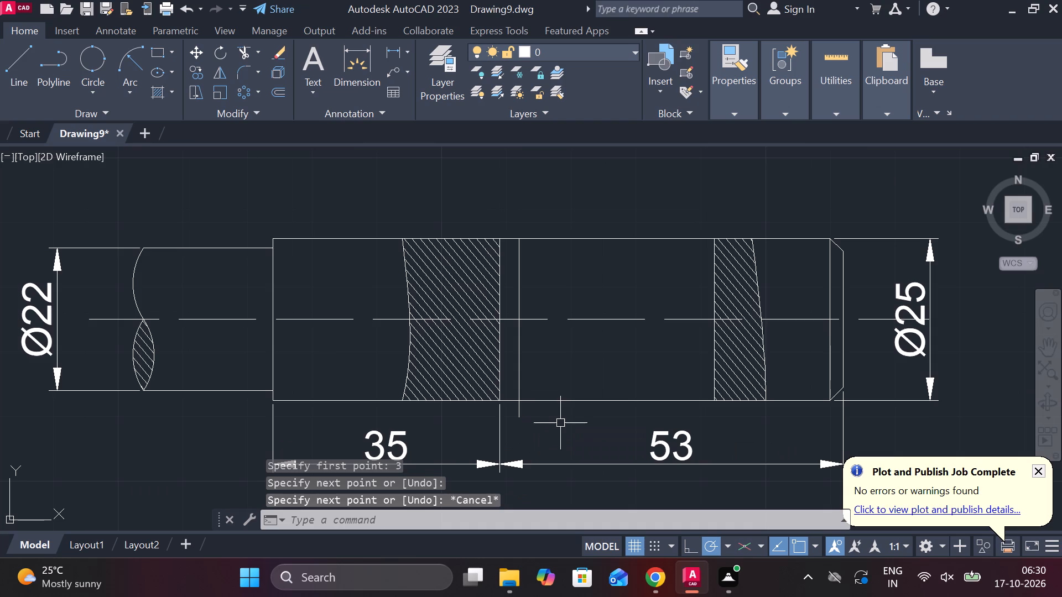
Trim the end of the new vertical line that projects below the rod's bottom edge.
type("TR")
key("space")
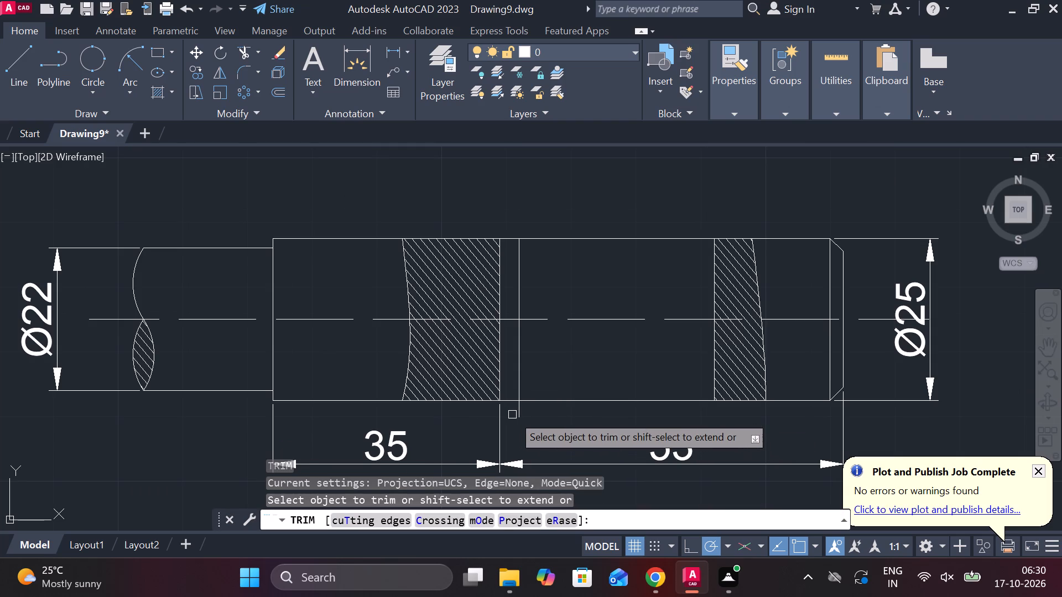
left_click(519, 417)
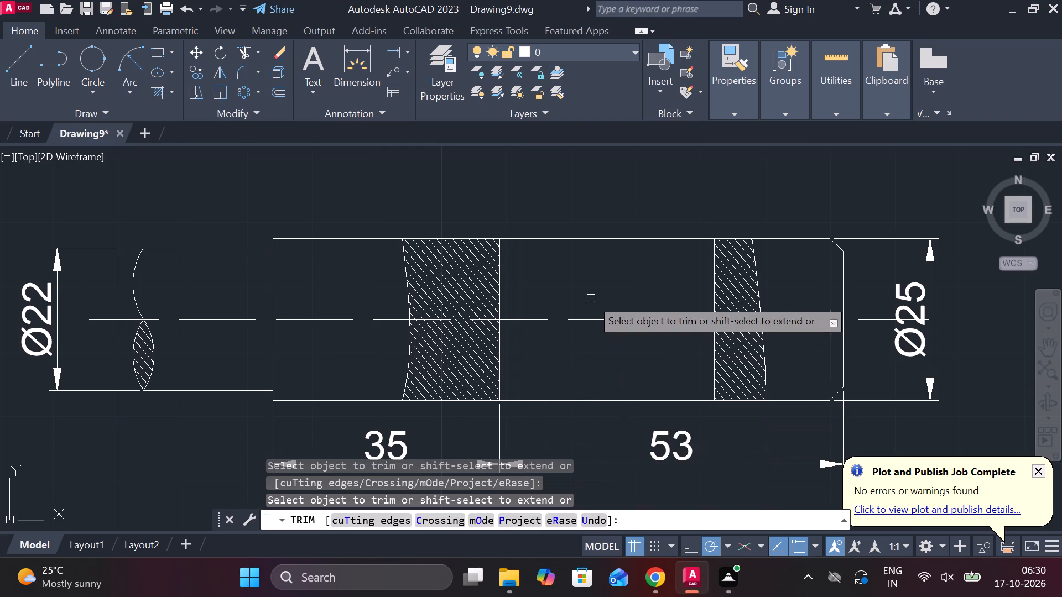
scroll(597, 248, "down", 1)
middle_click_drag(626, 206, 552, 202)
scroll(561, 202, "down", 2)
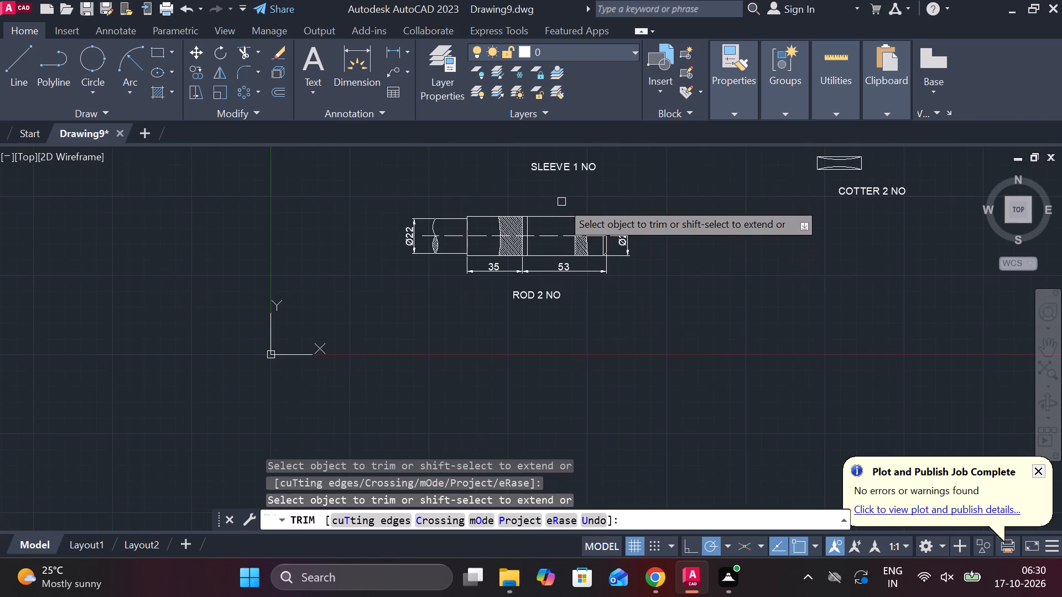
key("Escape")
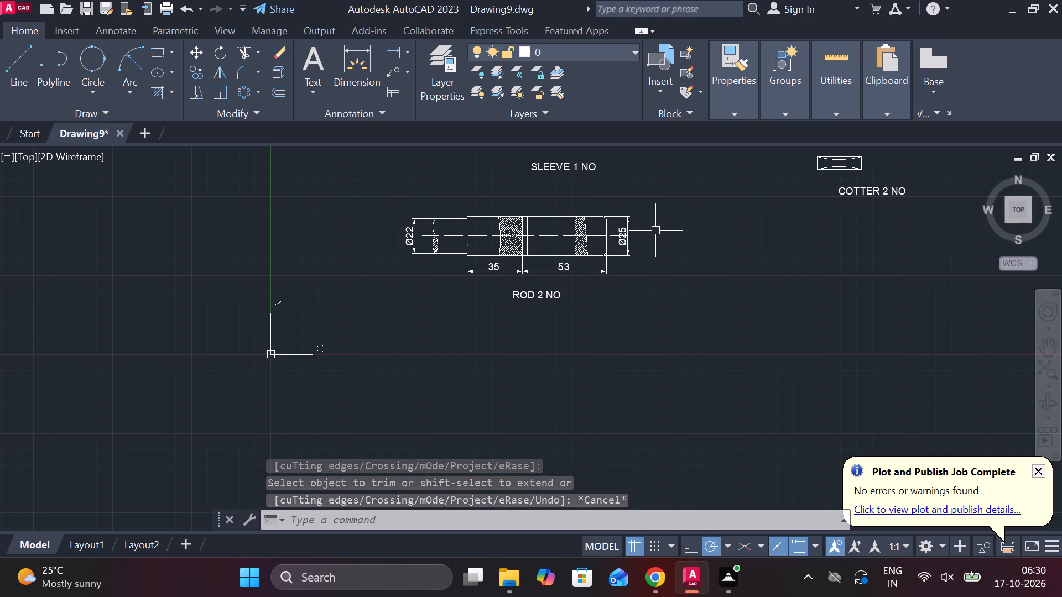
Draw a second vertical line from the rod's top edge past its bottom edge, 3 units left of the narrower hatched section.
scroll(651, 259, "up", 2)
middle_click_drag(657, 259, 658, 259)
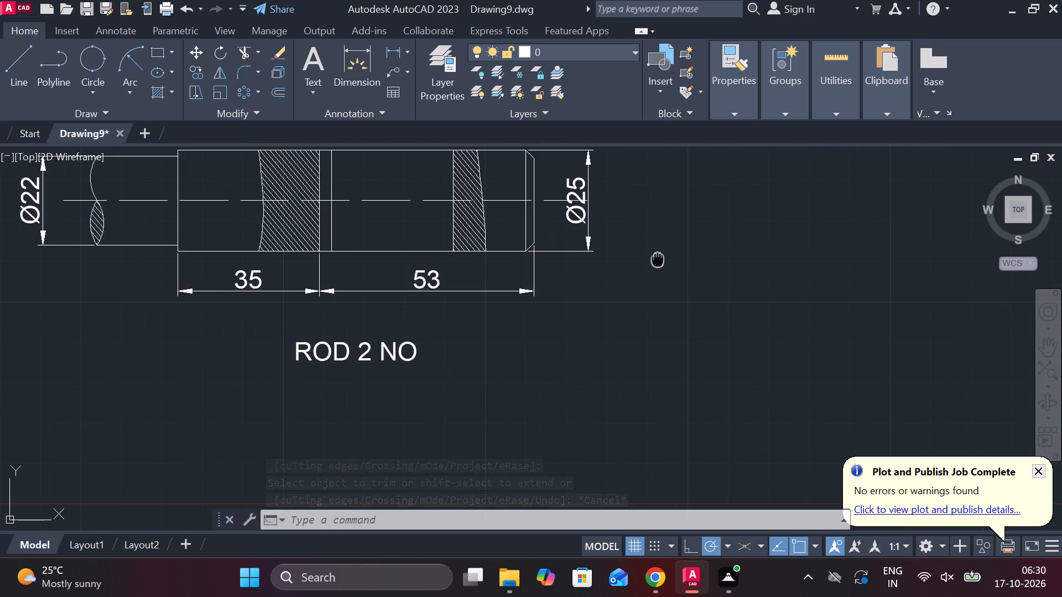
middle_click_drag(658, 259, 655, 386)
key("l")
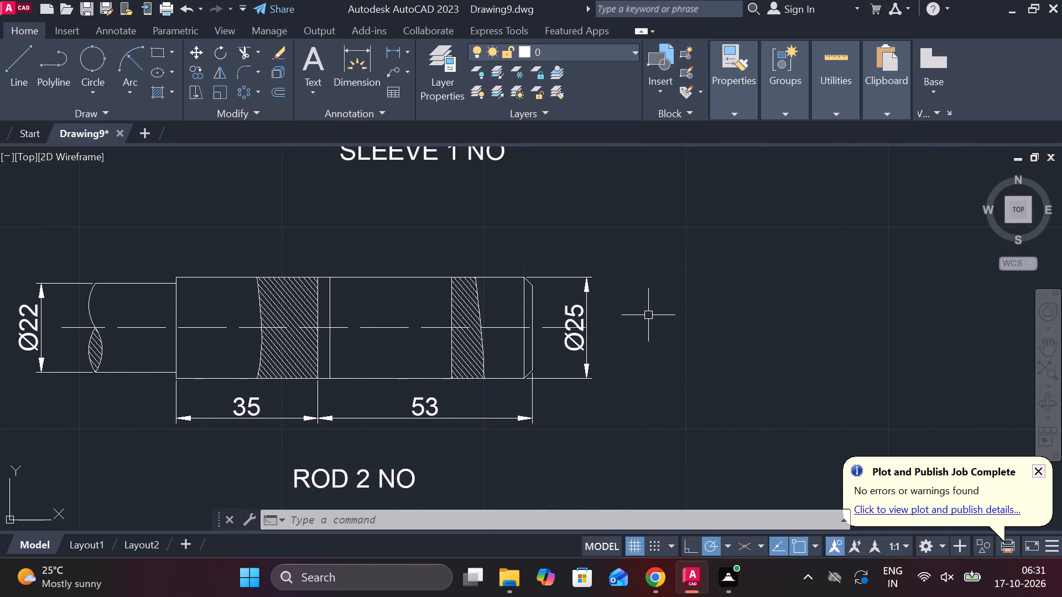
key("Return")
middle_click_drag(469, 265, 889, 294)
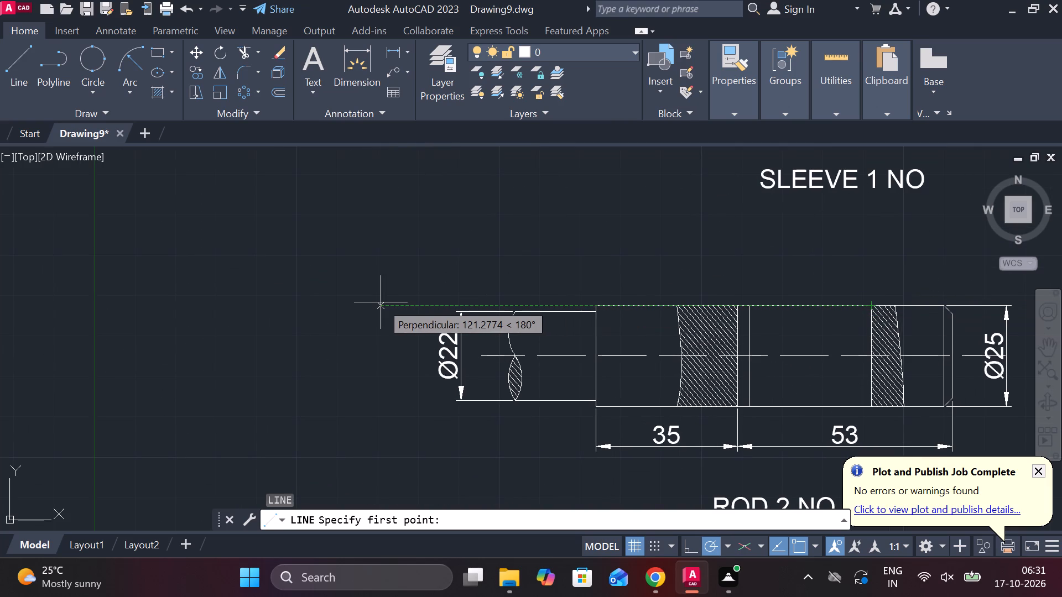
key("3")
key("Return")
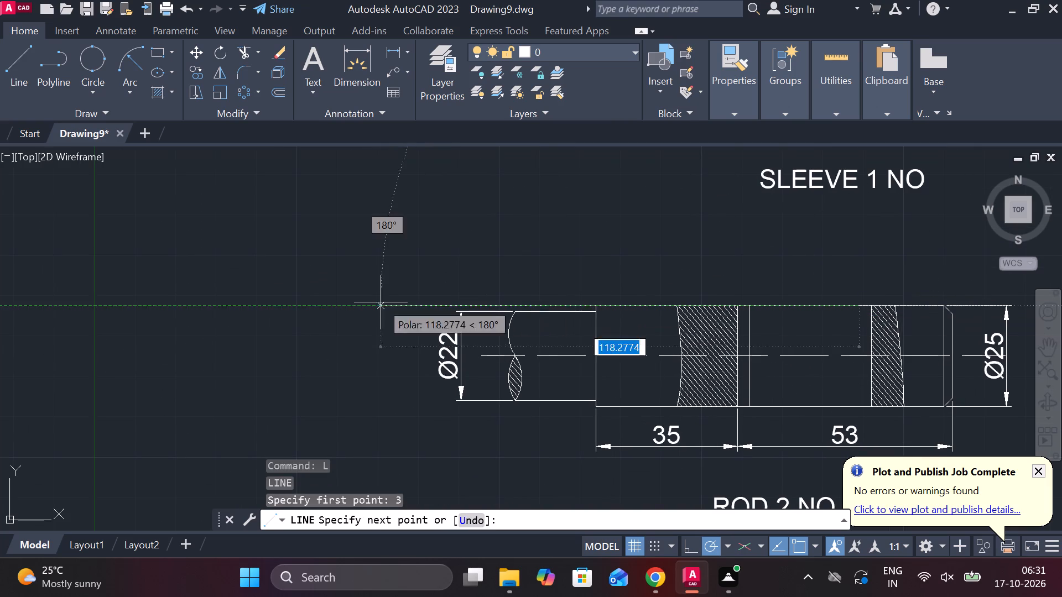
middle_click_drag(962, 362, 720, 299)
scroll(615, 349, "up", 2)
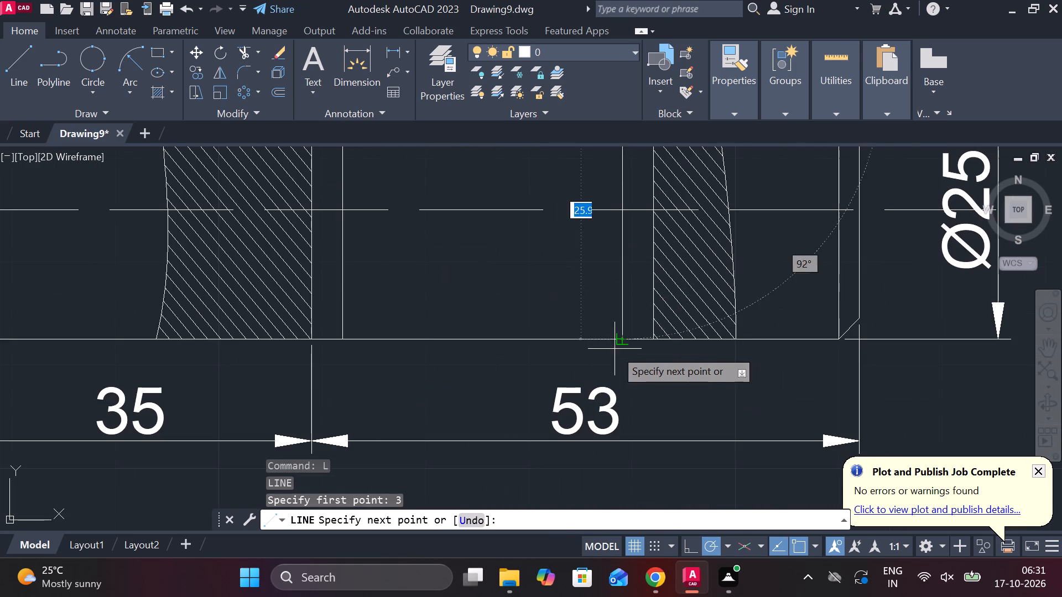
left_click(634, 384)
key("Escape")
Trim the second vertical line's overhang below the rod's bottom edge.
type("TR")
key("space")
left_click(627, 365)
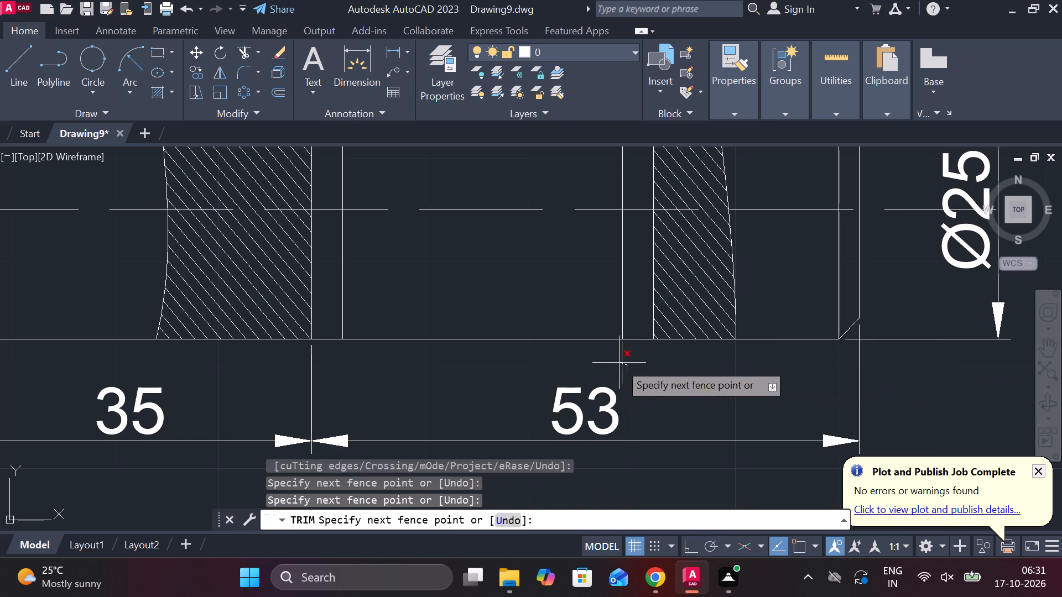
left_click(619, 363)
scroll(640, 366, "down", 3)
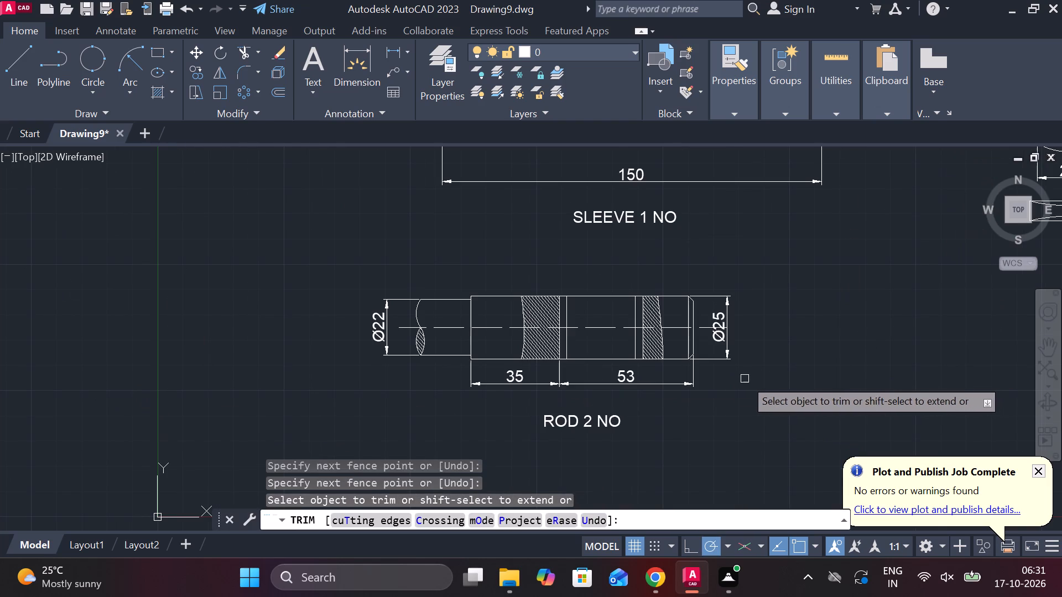
scroll(588, 326, "up", 1)
key("Escape")
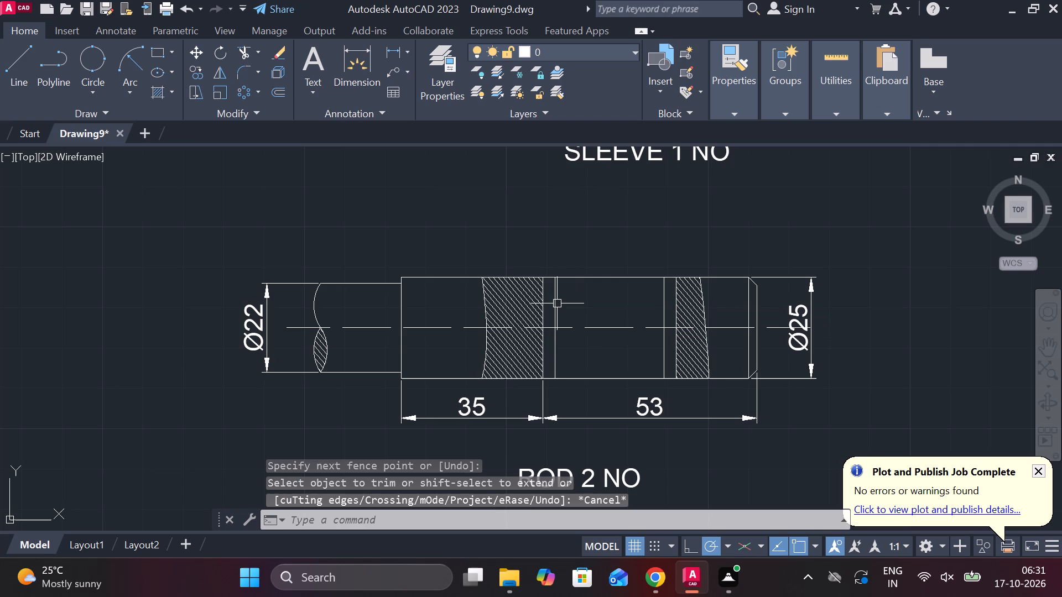
Erase the two vertical lines added inside the dimensioned rod's slot between the hatched sections.
left_click(556, 303)
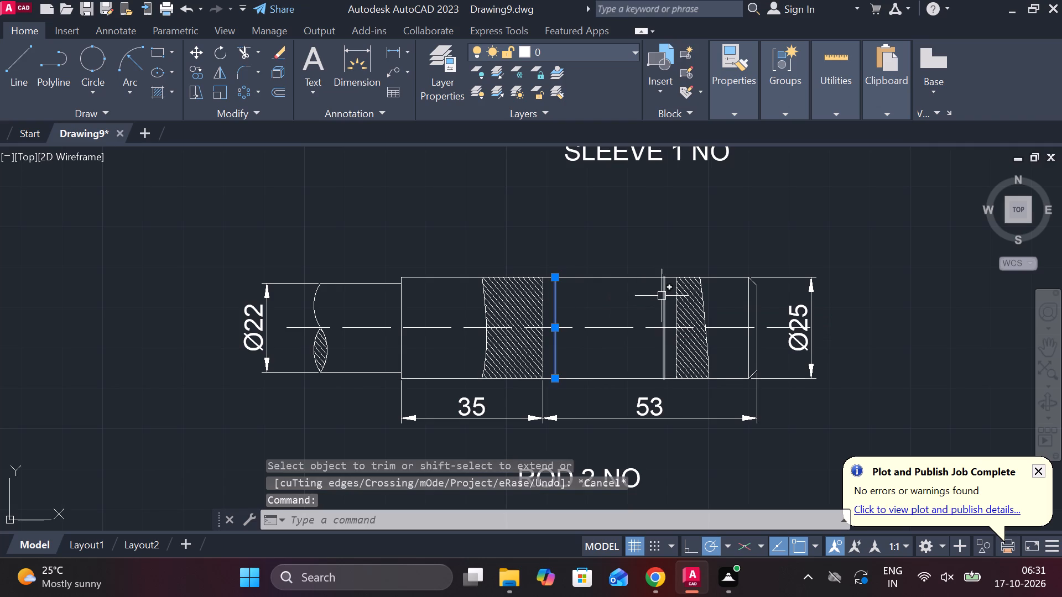
left_click(662, 296)
type("E")
key("space")
Move the undimensioned cotter with the tapered left side to the empty space below the upper undimensioned rod.
scroll(587, 259, "down", 3)
middle_click_drag(392, 212, 410, 214)
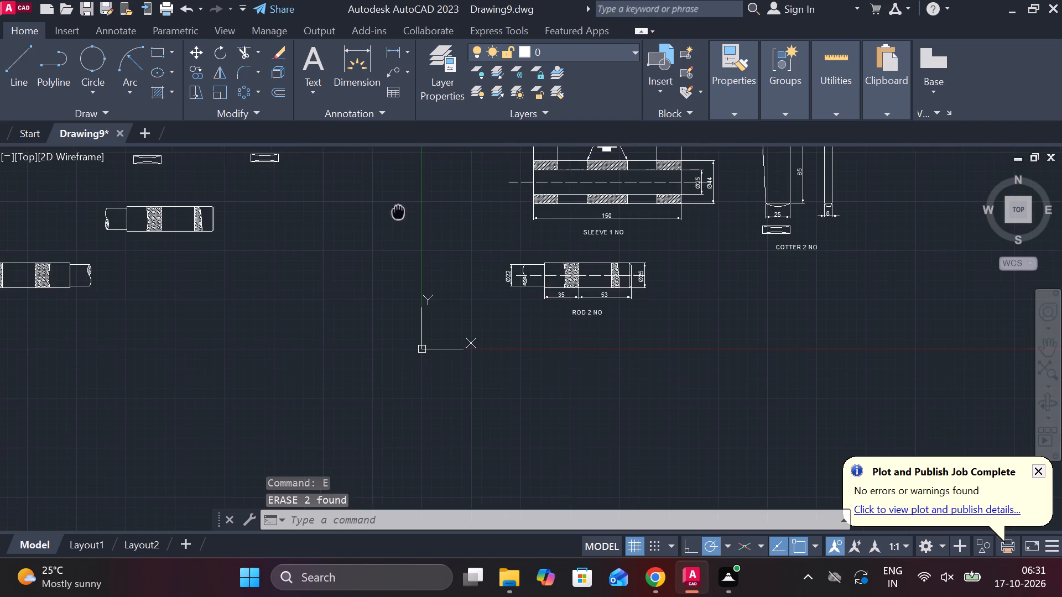
middle_click_drag(410, 214, 926, 439)
scroll(728, 431, "up", 1)
middle_click_drag(728, 431, 617, 279)
scroll(655, 335, "up", 1)
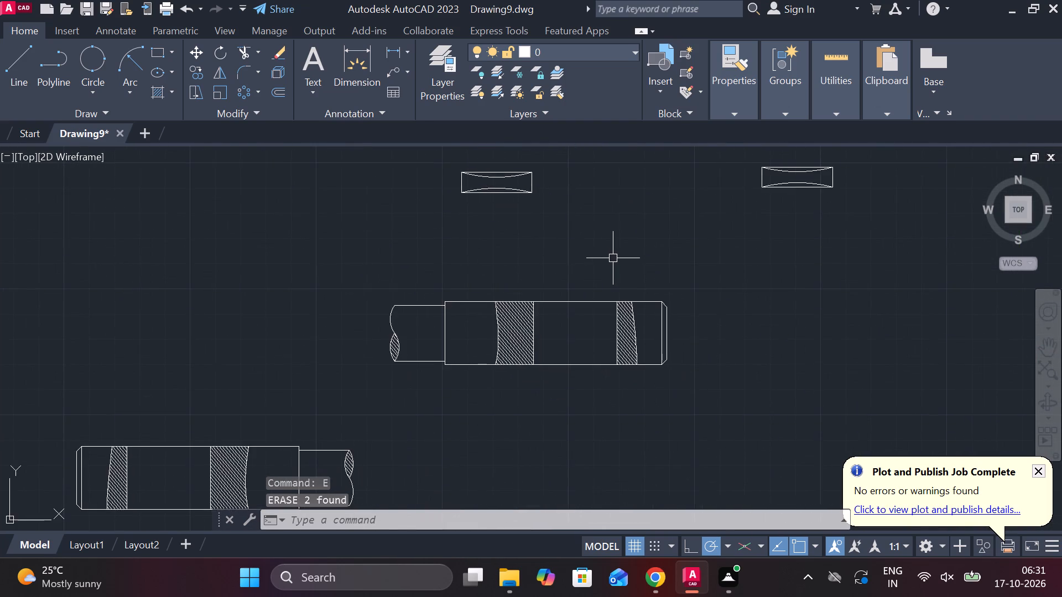
scroll(612, 254, "down", 2)
middle_click_drag(613, 222, 627, 318)
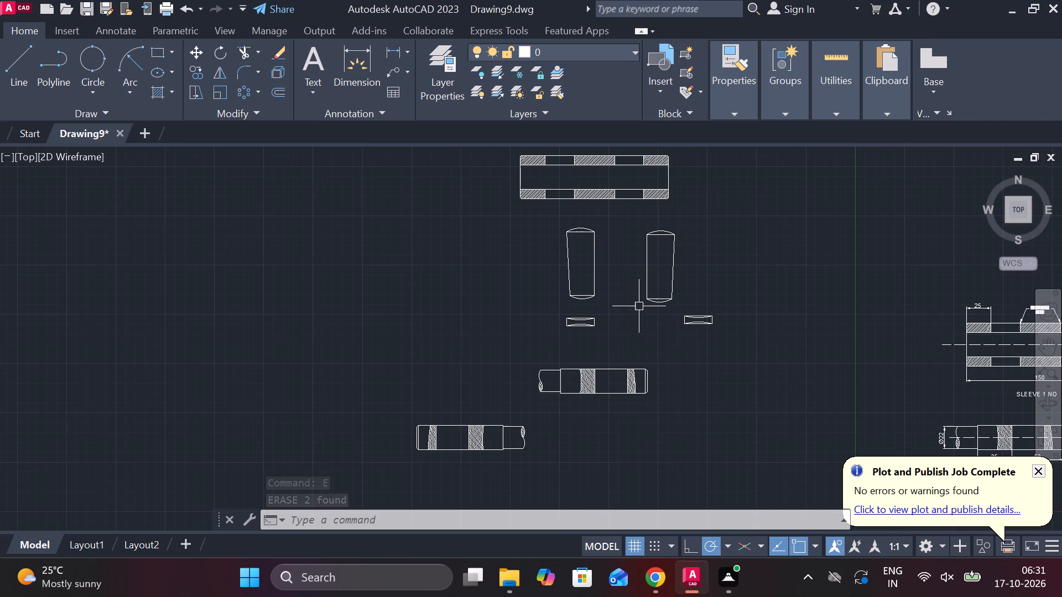
middle_click_drag(631, 291, 659, 348)
scroll(606, 316, "up", 1)
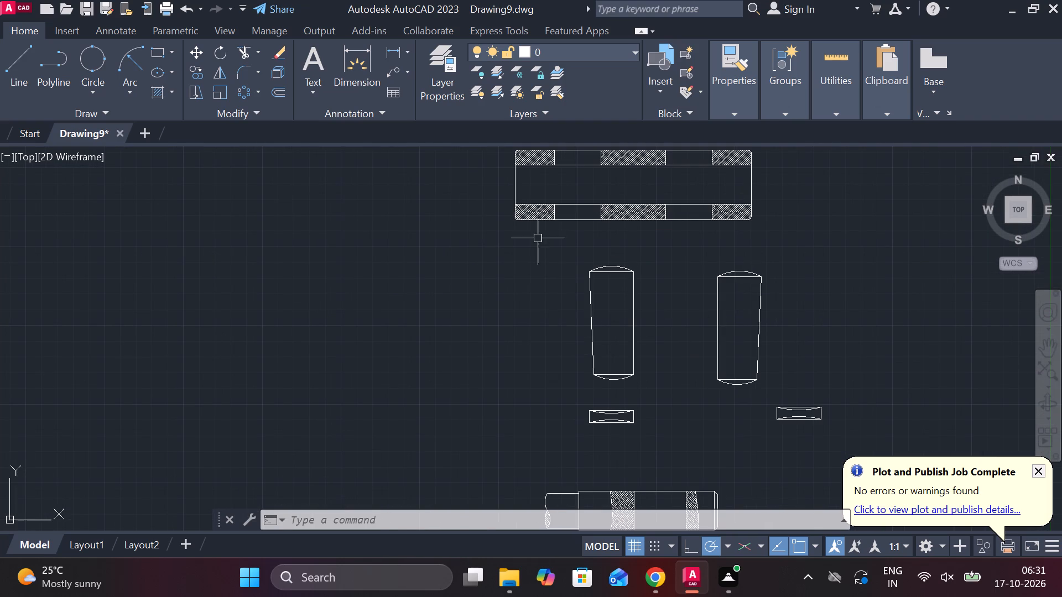
left_click(543, 235)
left_click(663, 387)
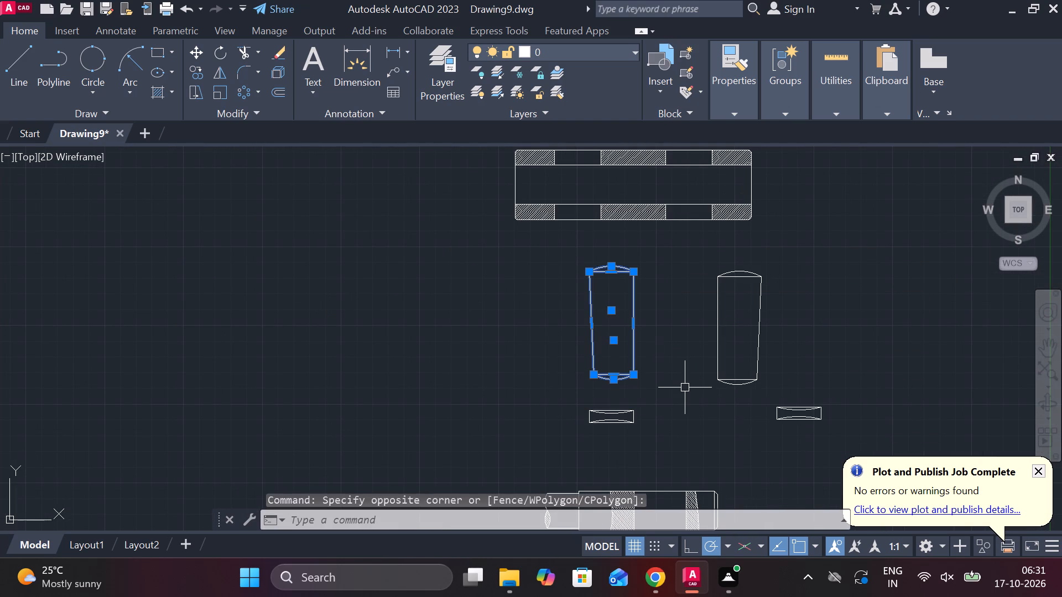
key("m")
key("Return")
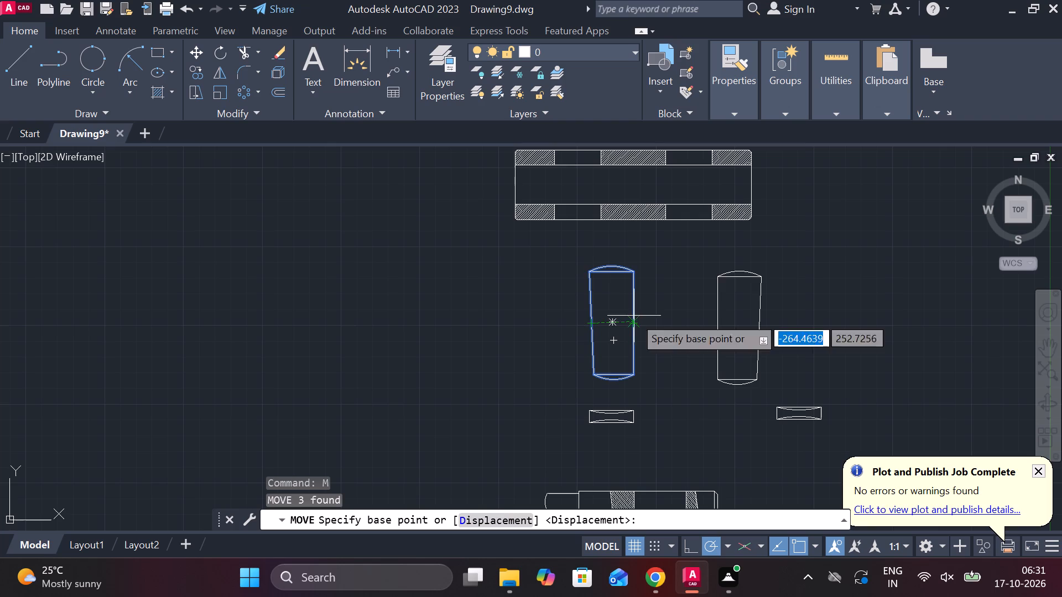
left_click(634, 322)
scroll(676, 326, "down", 2)
scroll(660, 399, "up", 4)
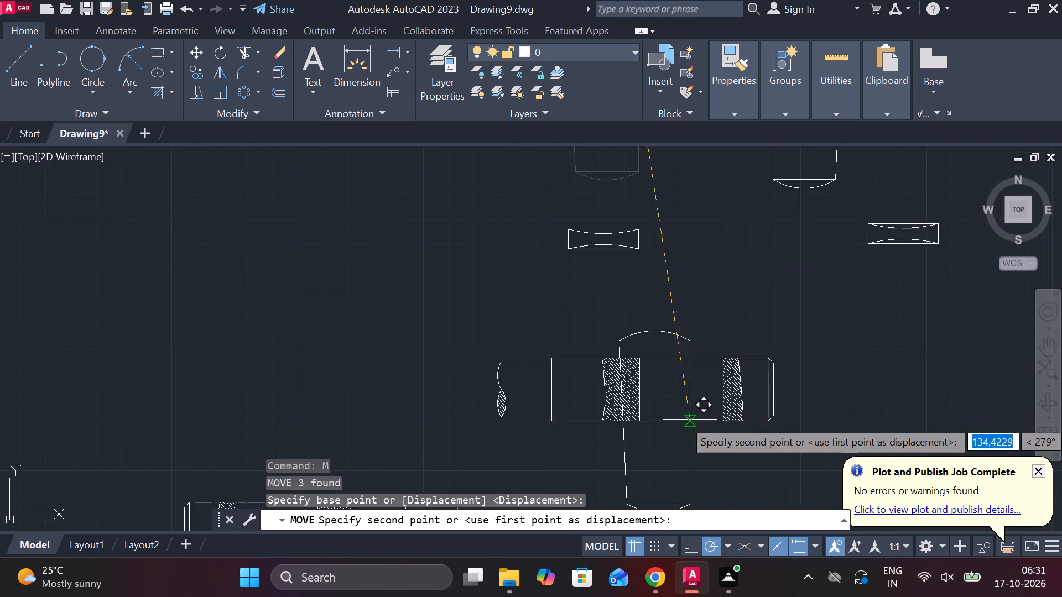
middle_click_drag(702, 417, 627, 344)
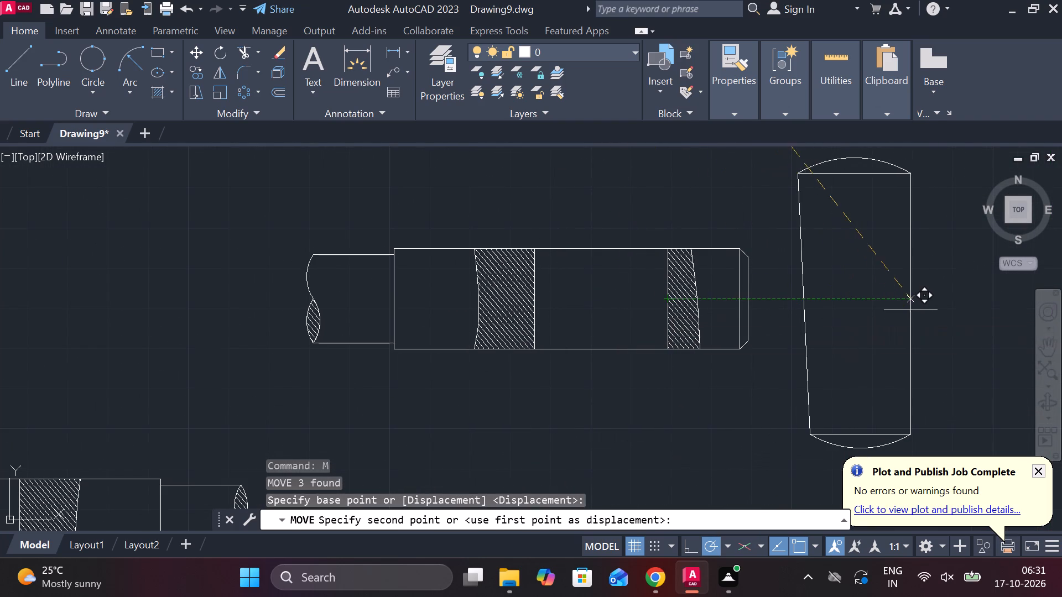
scroll(910, 317, "down", 2)
left_click(766, 439)
middle_click_drag(807, 421, 778, 419)
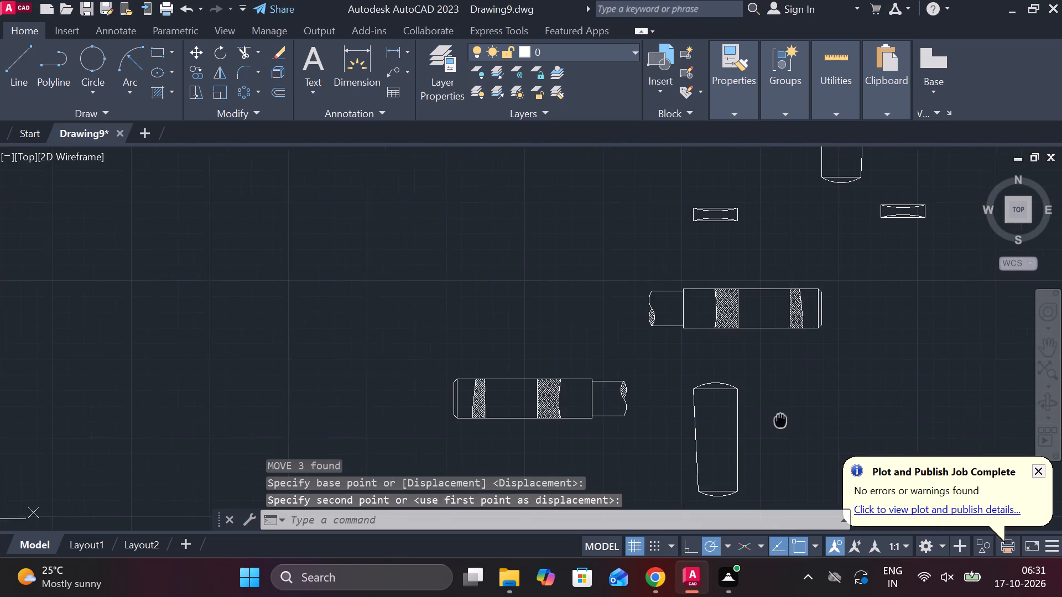
middle_click_drag(778, 419, 772, 417)
key("Escape")
On the upper undimensioned rod, draw a vertical line from the top edge past the bottom edge, 3 units left of the narrower hatched section.
scroll(747, 349, "up", 2)
middle_click_drag(747, 349, 658, 399)
key("l")
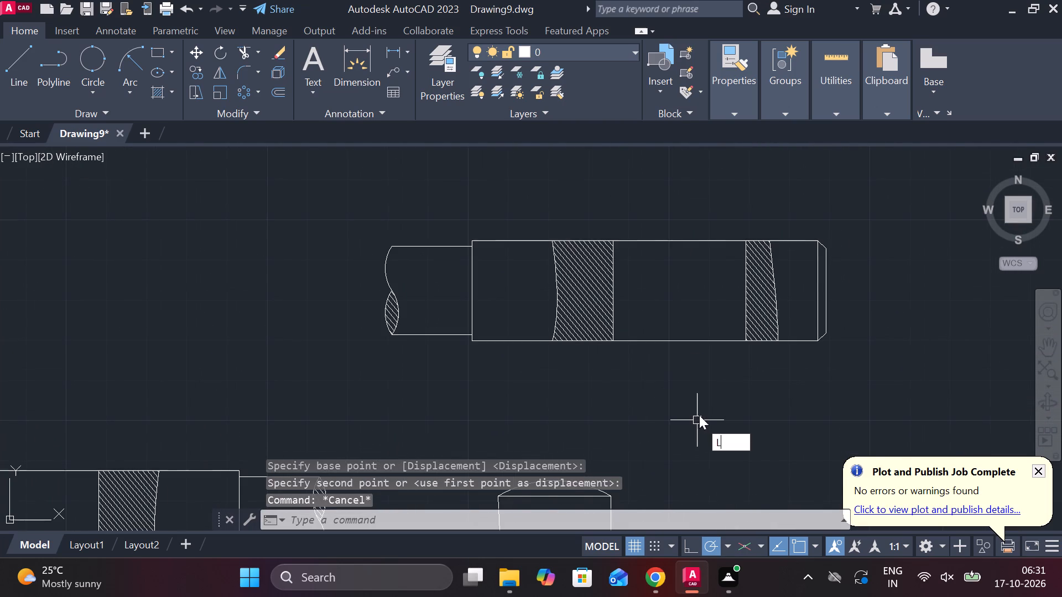
key("Return")
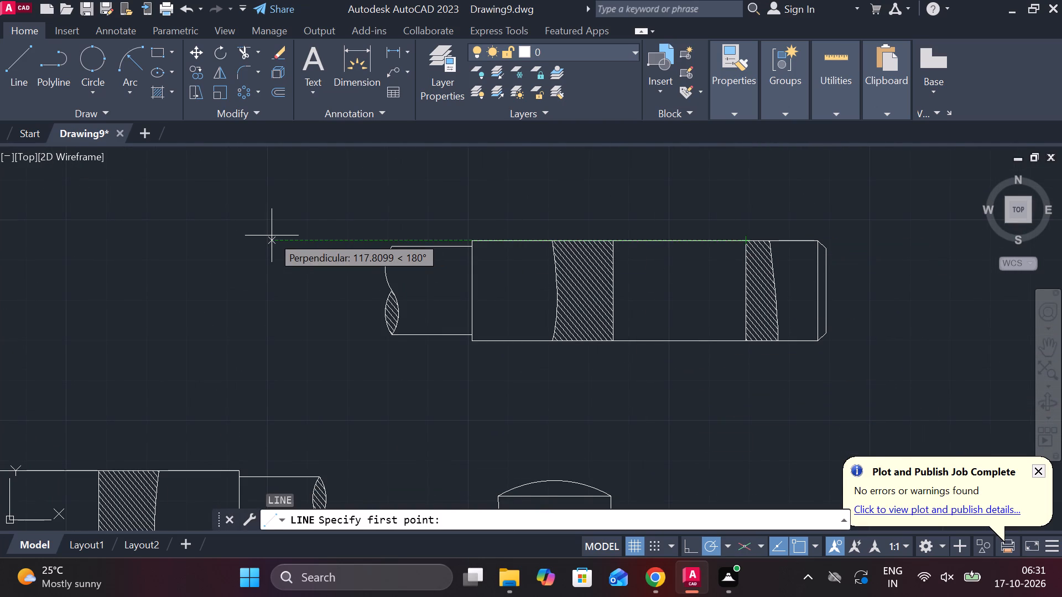
type("3")
key("space")
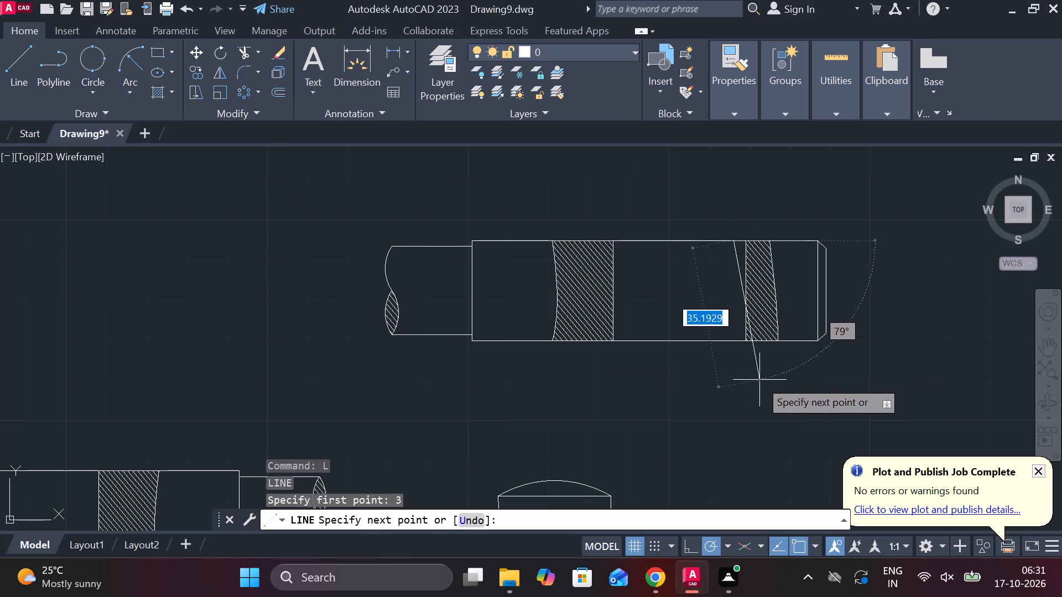
left_click(745, 380)
key("Escape")
key("c")
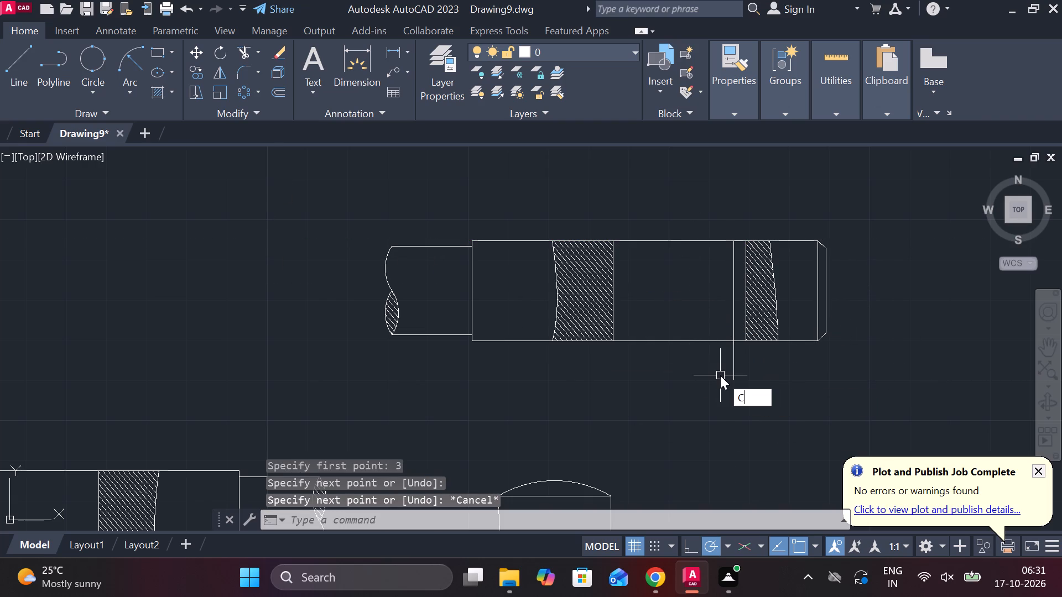
key("Escape")
Draw a vertical line about 47 units long down from the same rod's top edge, 3 units right of the wider hatched section.
key("space")
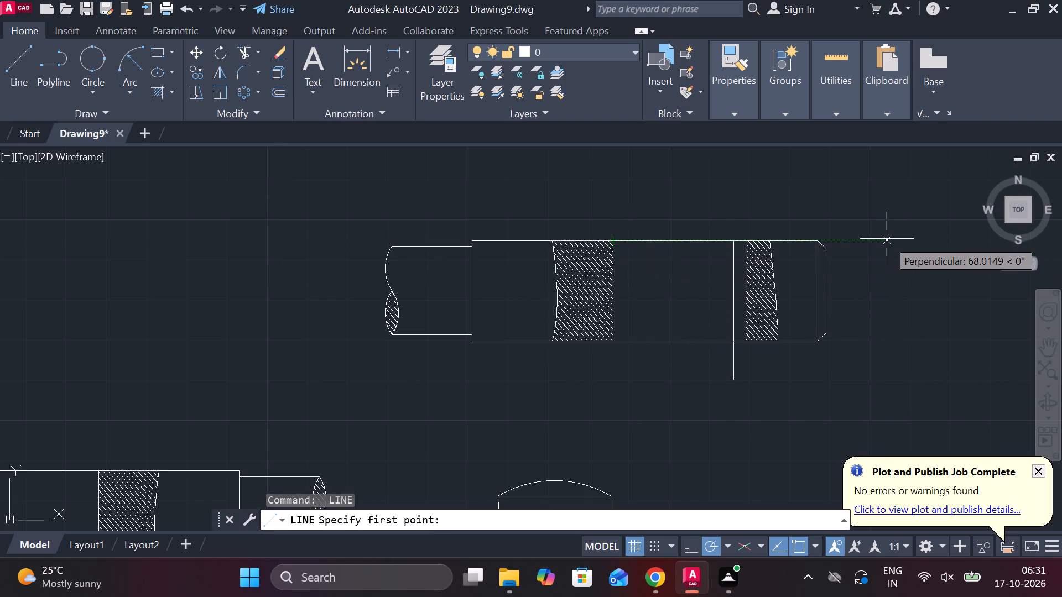
type("3")
key("space")
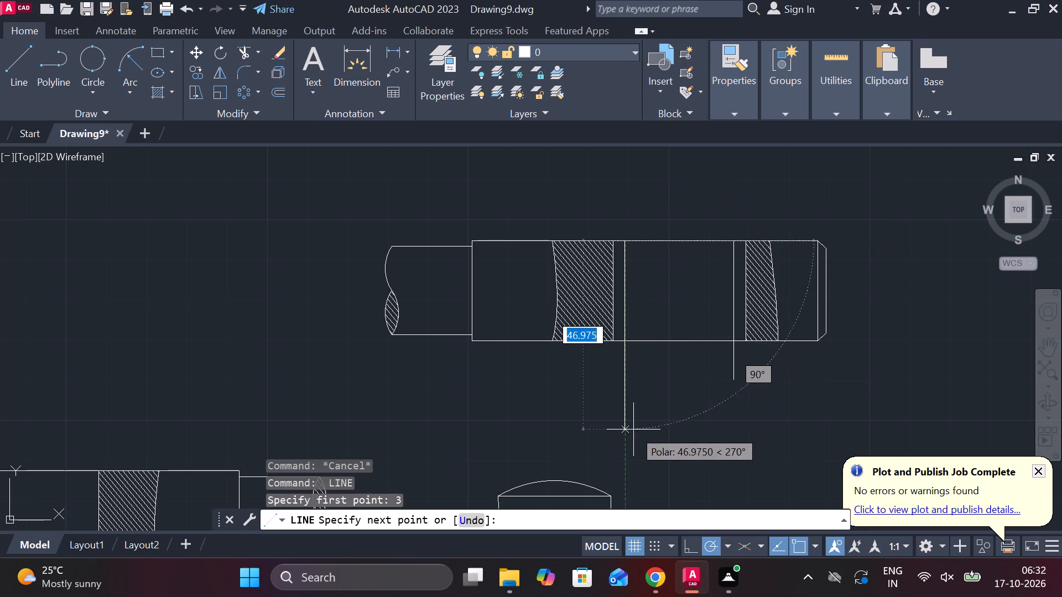
left_click(633, 430)
key("Escape")
Trim both new vertical lines' overhangs below the upper rod's bottom edge.
type("TR")
key("space")
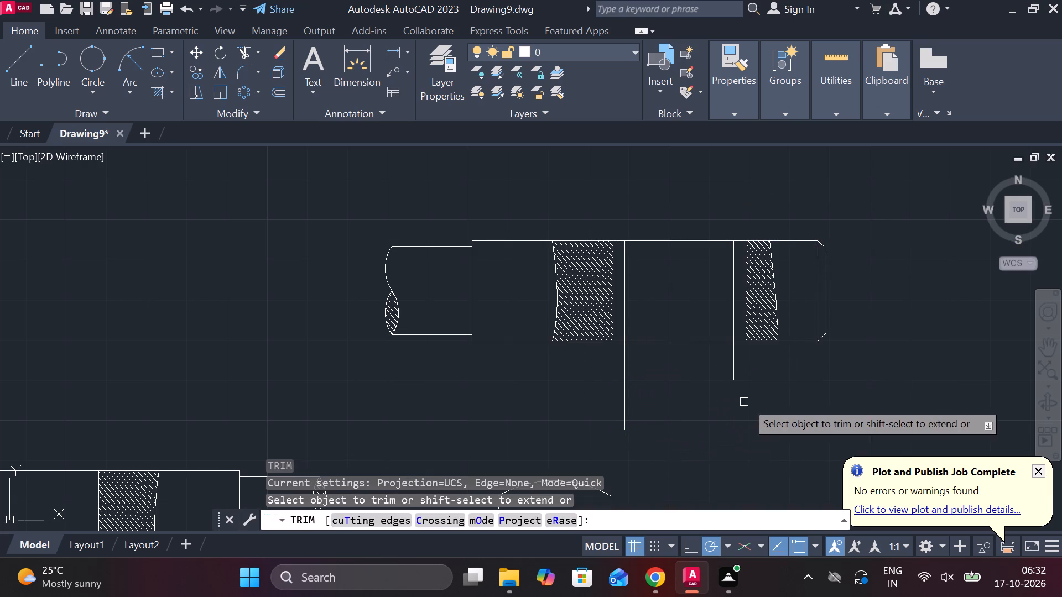
left_click_drag(758, 375, 537, 404)
scroll(672, 400, "down", 1)
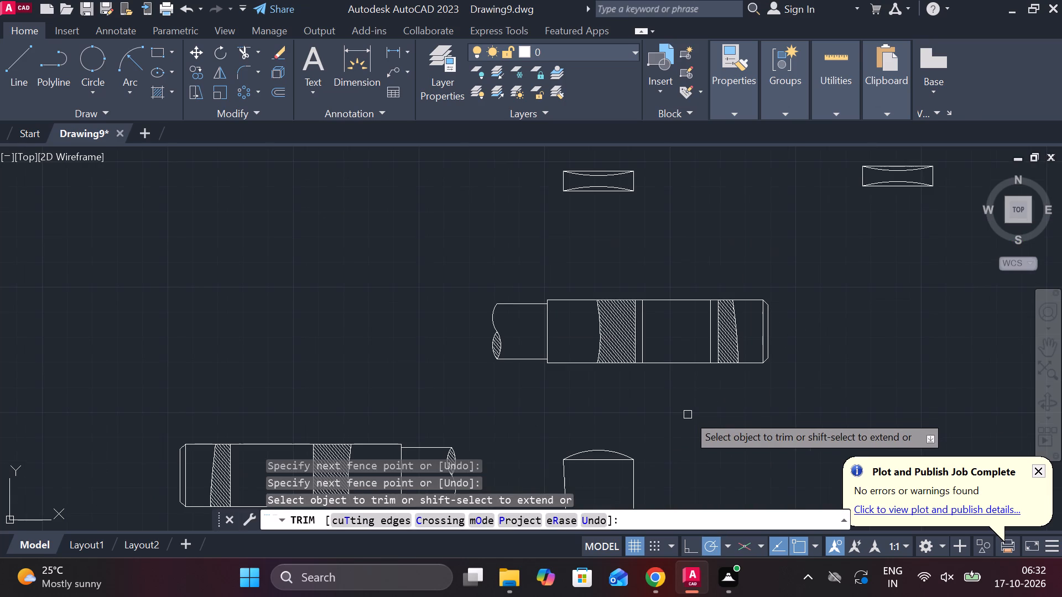
scroll(688, 415, "down", 1)
middle_click_drag(688, 415, 794, 328)
scroll(507, 371, "up", 2)
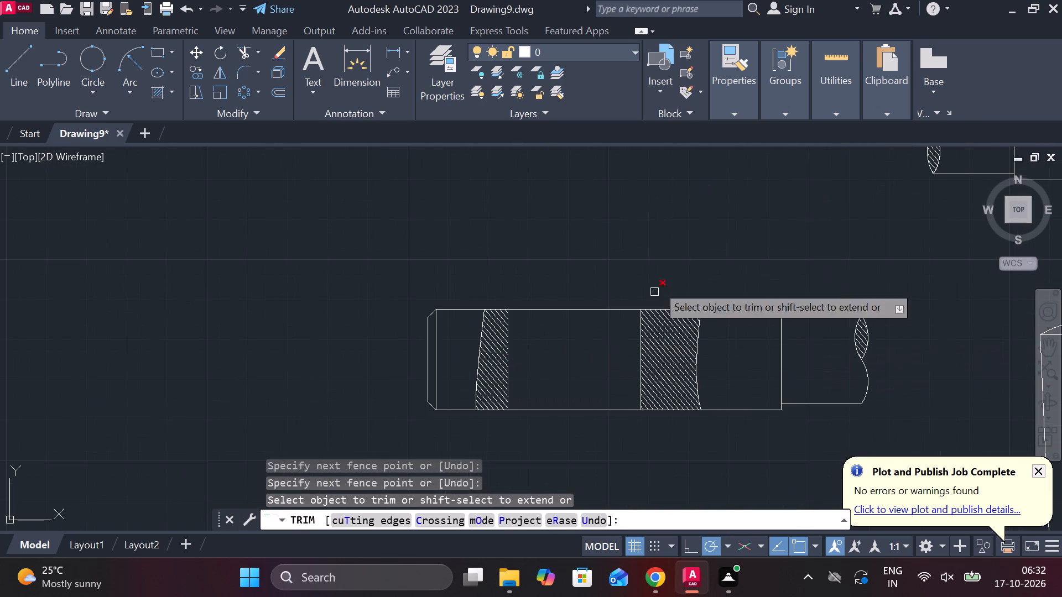
key("Escape")
On the reversed rod, draw a vertical line from the top edge past the bottom edge, 3 units right of the narrower hatched section.
key("l")
key("Return")
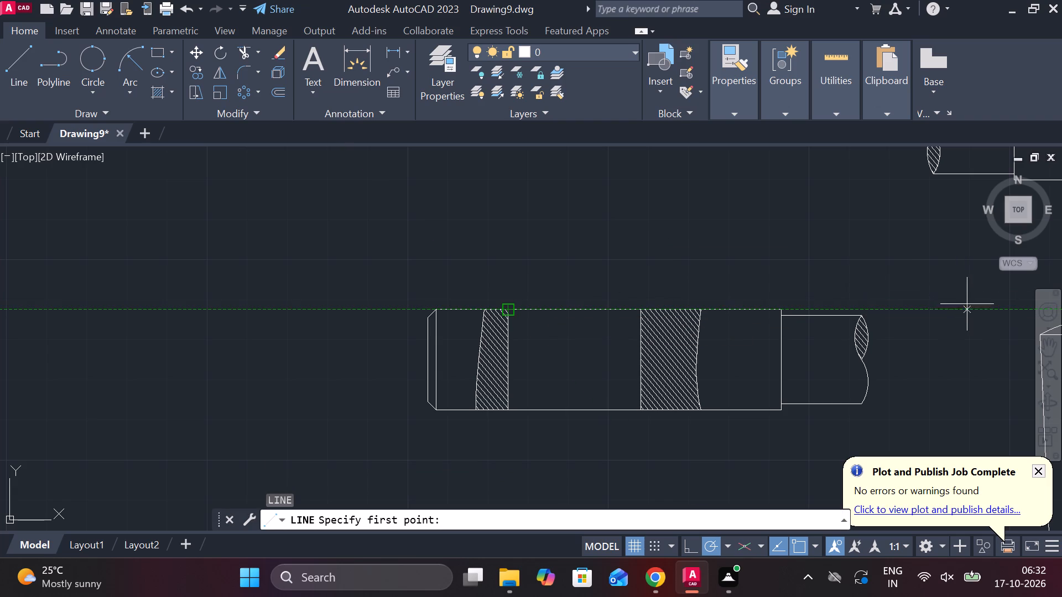
type("3")
key("space")
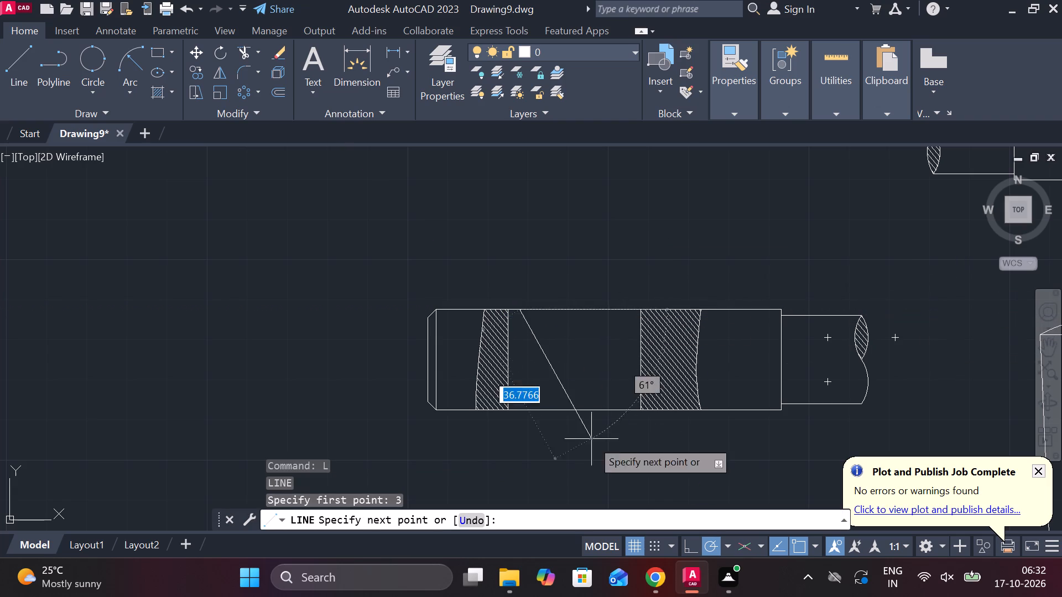
left_click(518, 487)
key("Escape")
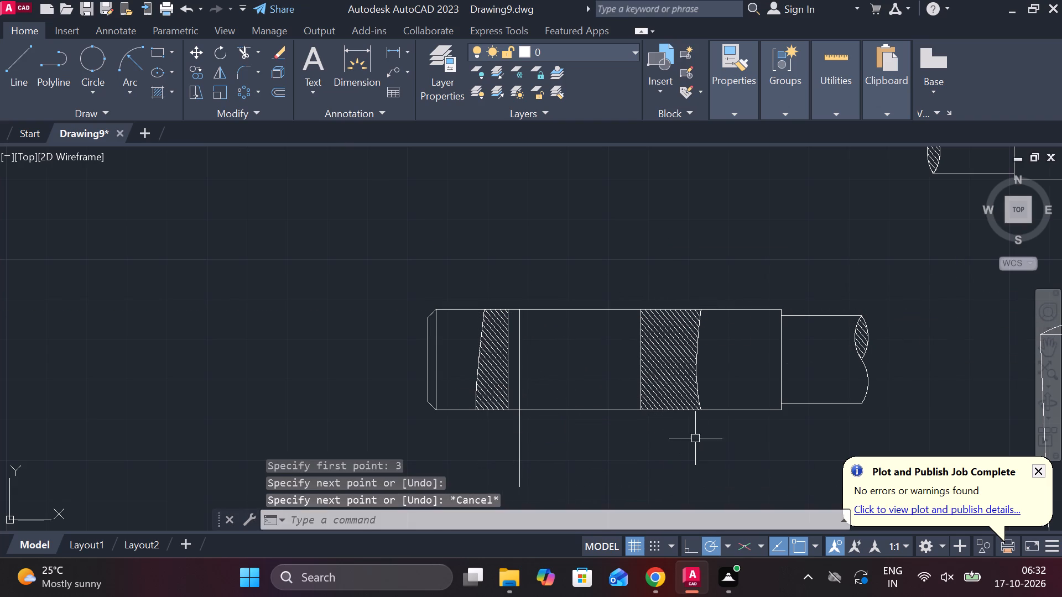
Draw a second vertical line from the reversed rod's top edge past its bottom edge, 3 units left of the wider hatched section.
key("space")
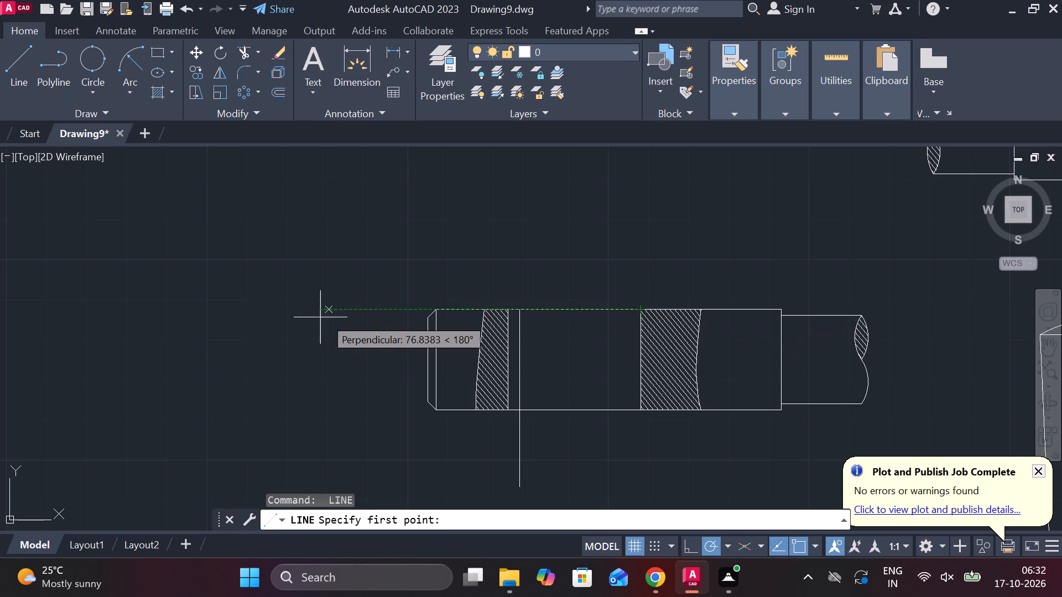
type("3")
key("space")
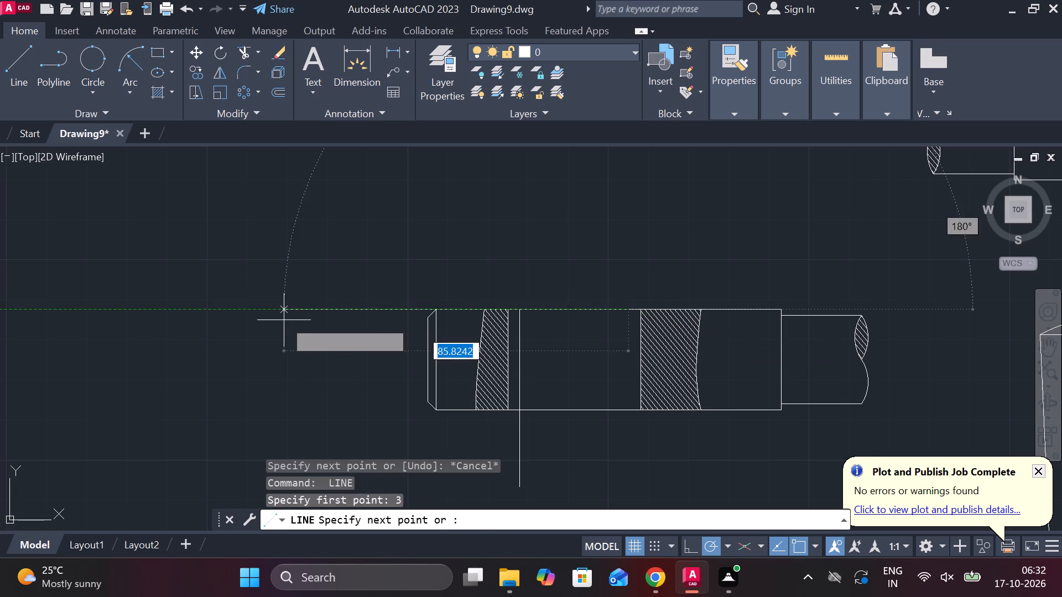
left_click(636, 471)
key("Escape")
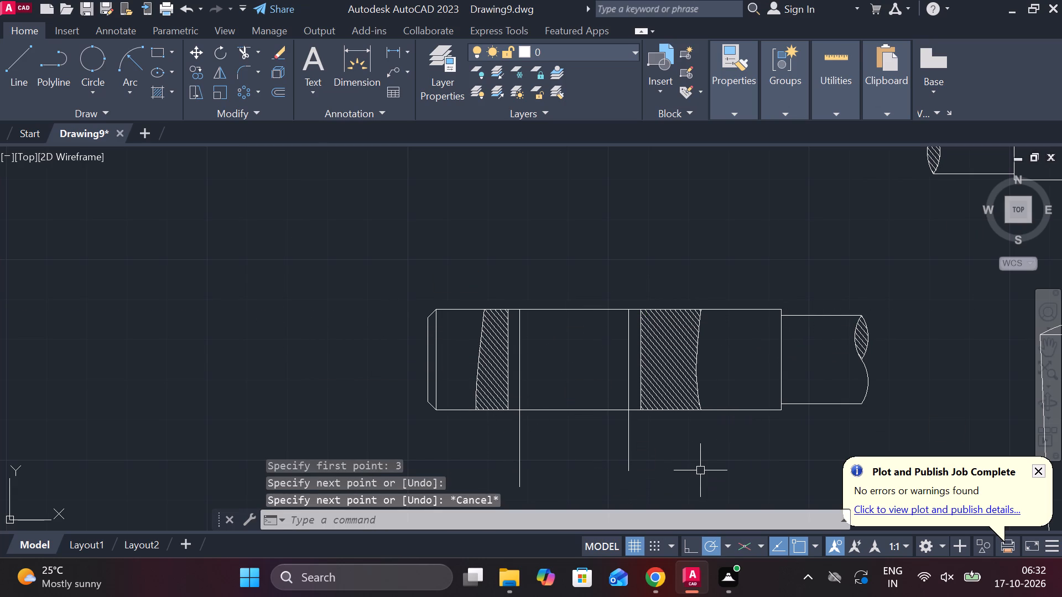
Trim both vertical lines' overhangs below the reversed rod's bottom edge.
type("TR")
key("space")
left_click_drag(633, 445, 533, 450)
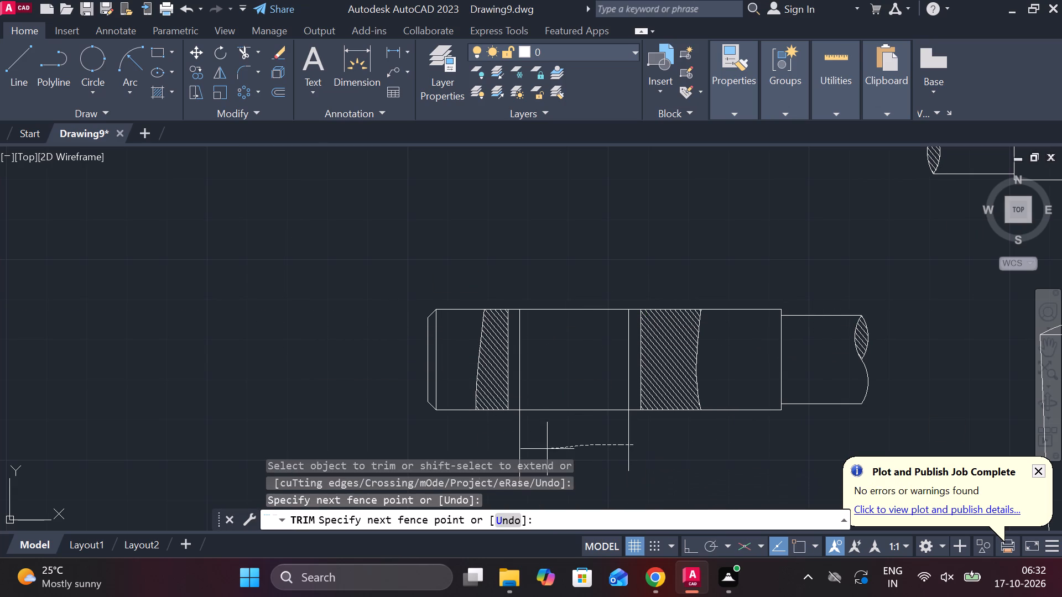
left_click_drag(533, 450, 442, 453)
scroll(442, 453, "down", 1)
middle_click_drag(471, 454, 420, 454)
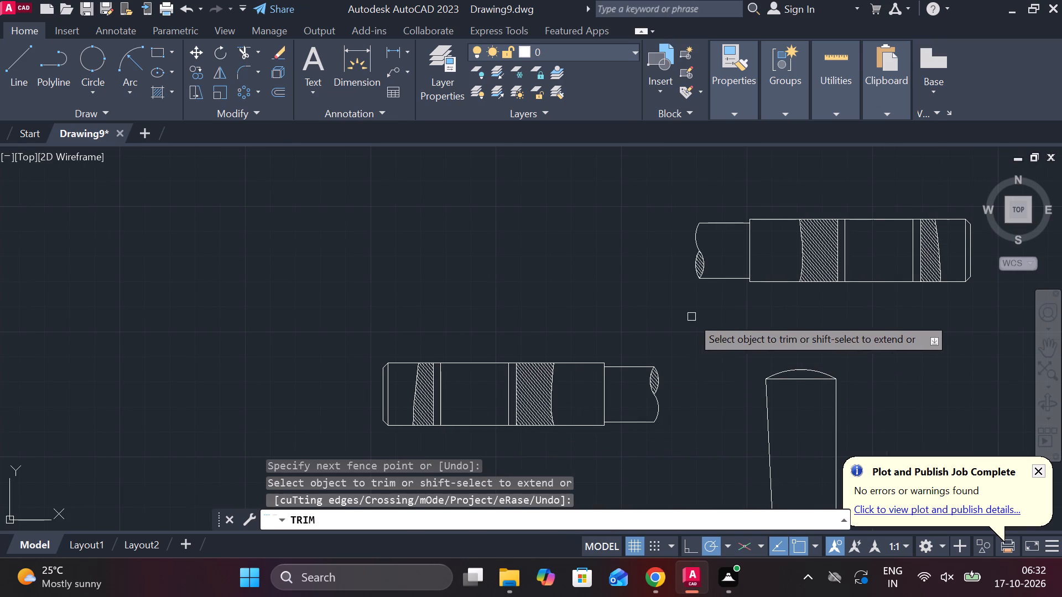
middle_click_drag(691, 317, 603, 310)
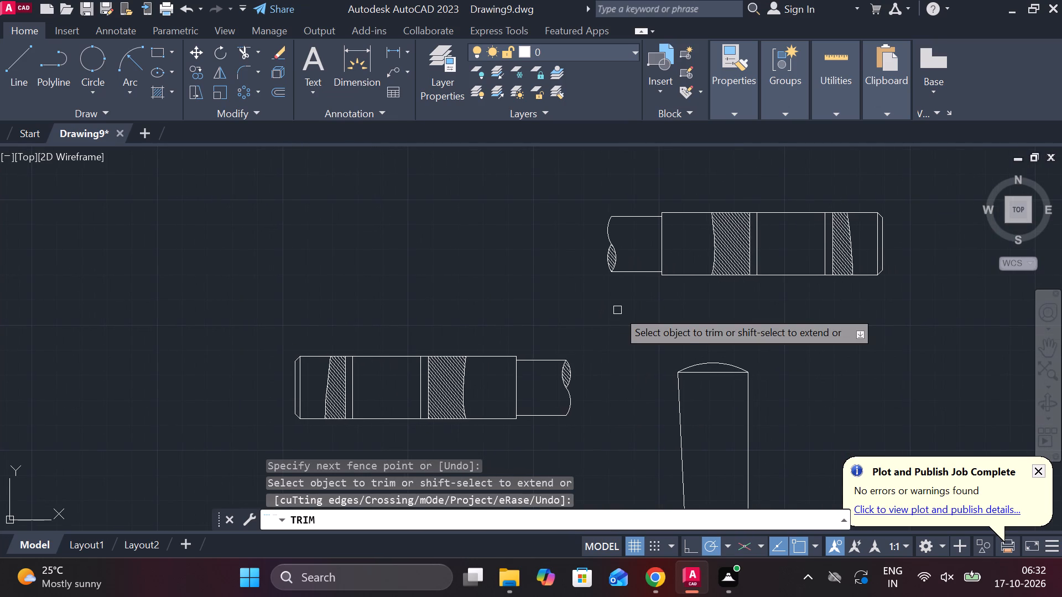
scroll(617, 310, "down", 1)
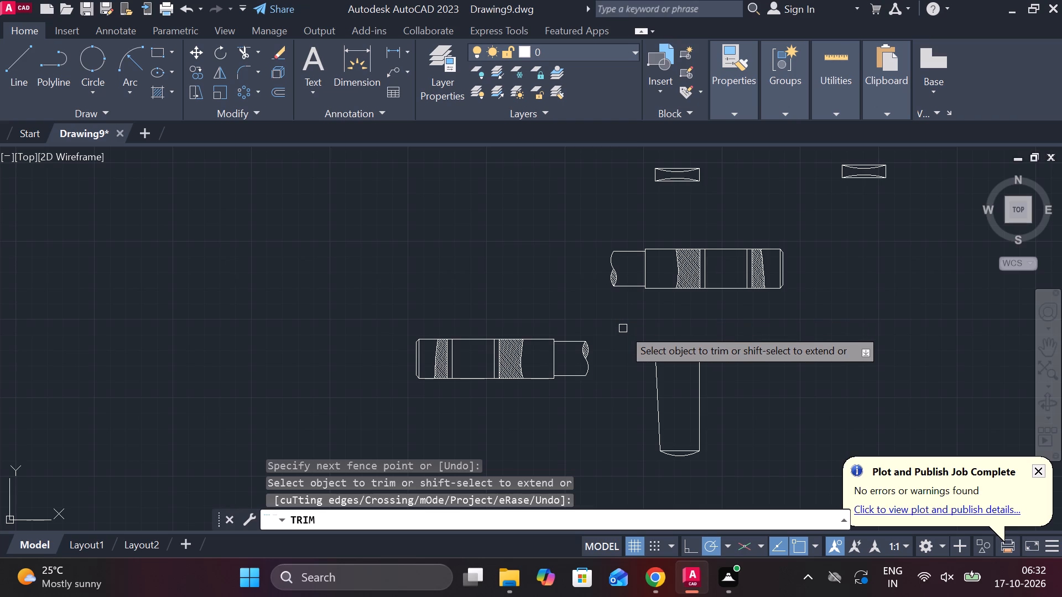
key("Escape")
Move the reversed rod from its chamfered end's midpoint onto the chamfered end's midpoint of the upper rod, joining them end to end.
left_click(374, 311)
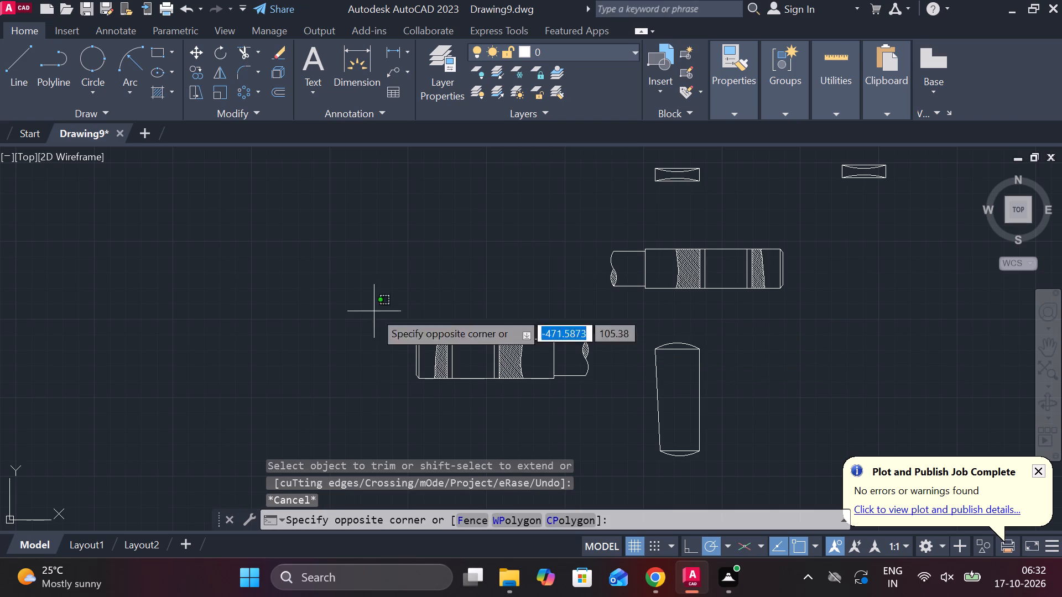
left_click(626, 422)
key("m")
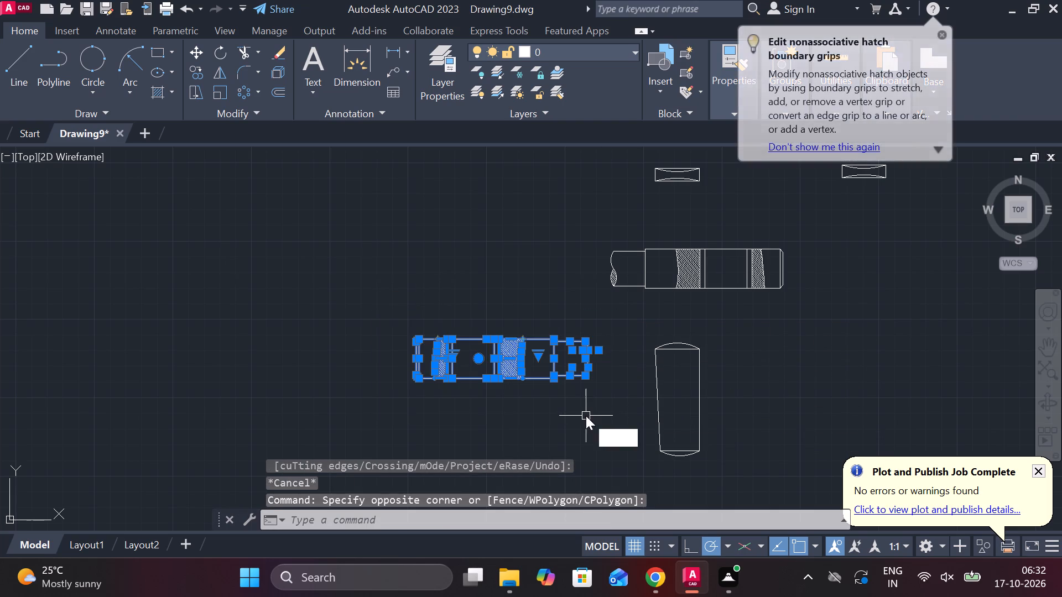
key("Return")
scroll(513, 374, "up", 3)
middle_click_drag(286, 332, 466, 395)
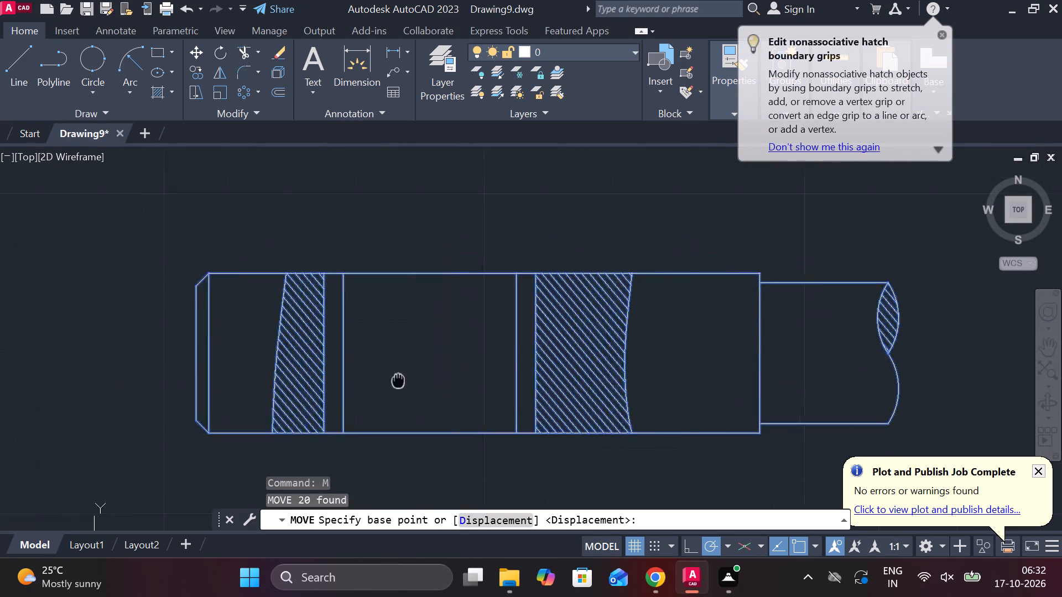
middle_click_drag(466, 395, 524, 397)
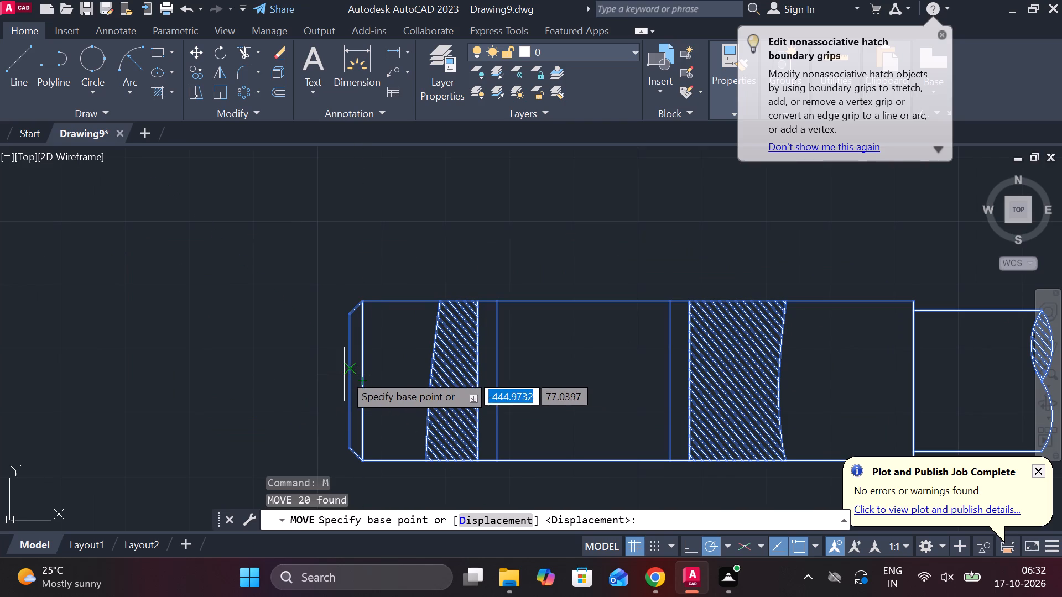
left_click(344, 382)
scroll(418, 362, "down", 2)
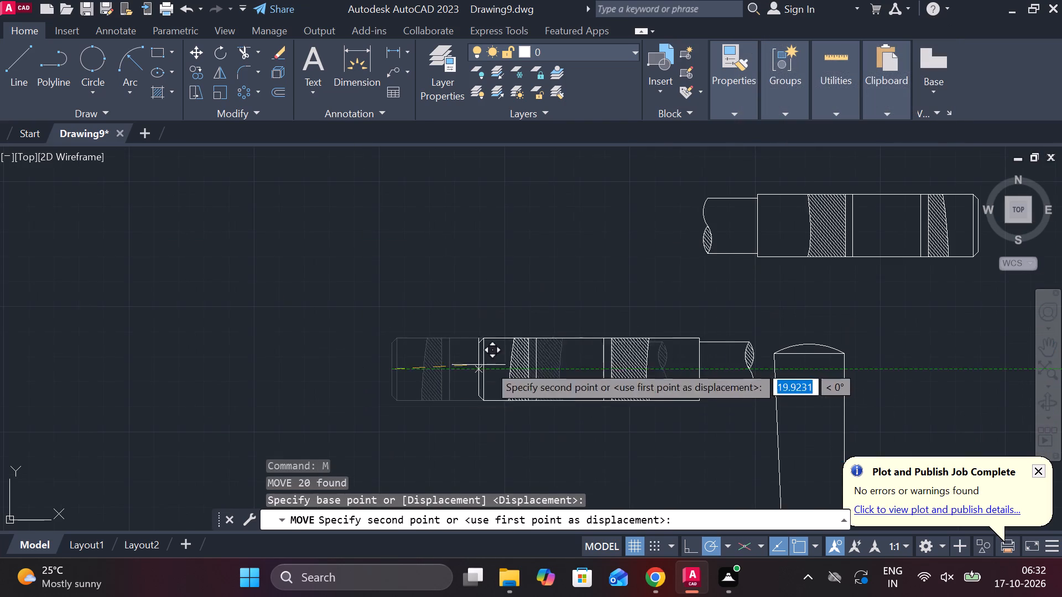
middle_click_drag(564, 355, 168, 463)
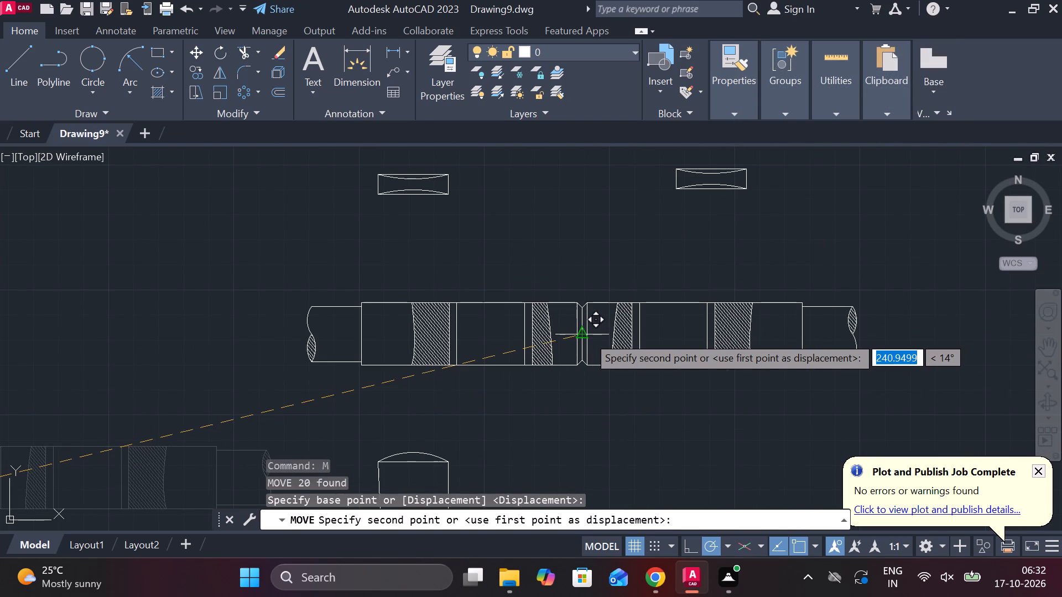
scroll(587, 336, "up", 3)
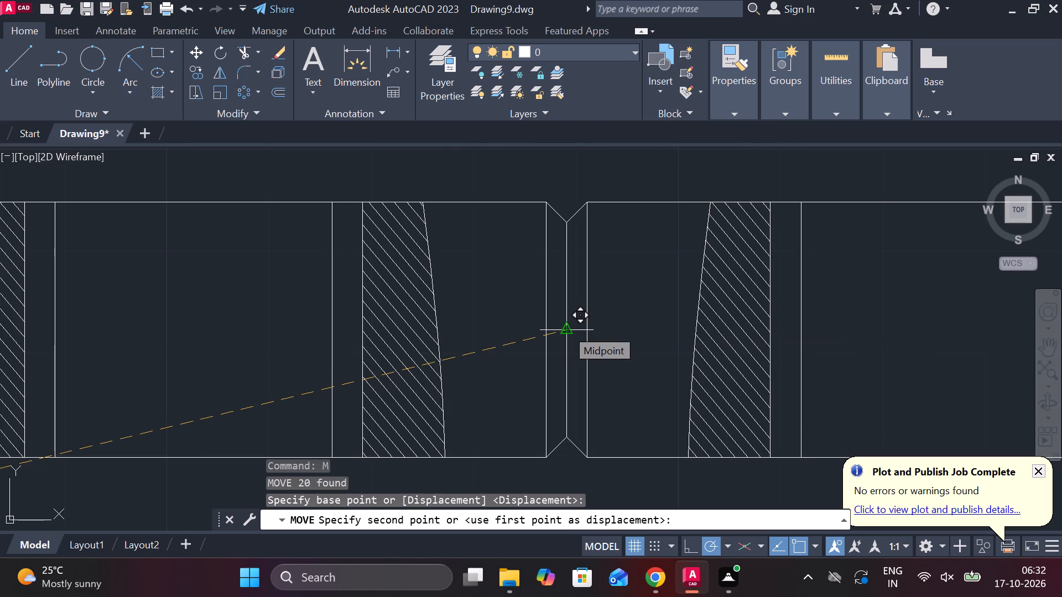
left_click(566, 328)
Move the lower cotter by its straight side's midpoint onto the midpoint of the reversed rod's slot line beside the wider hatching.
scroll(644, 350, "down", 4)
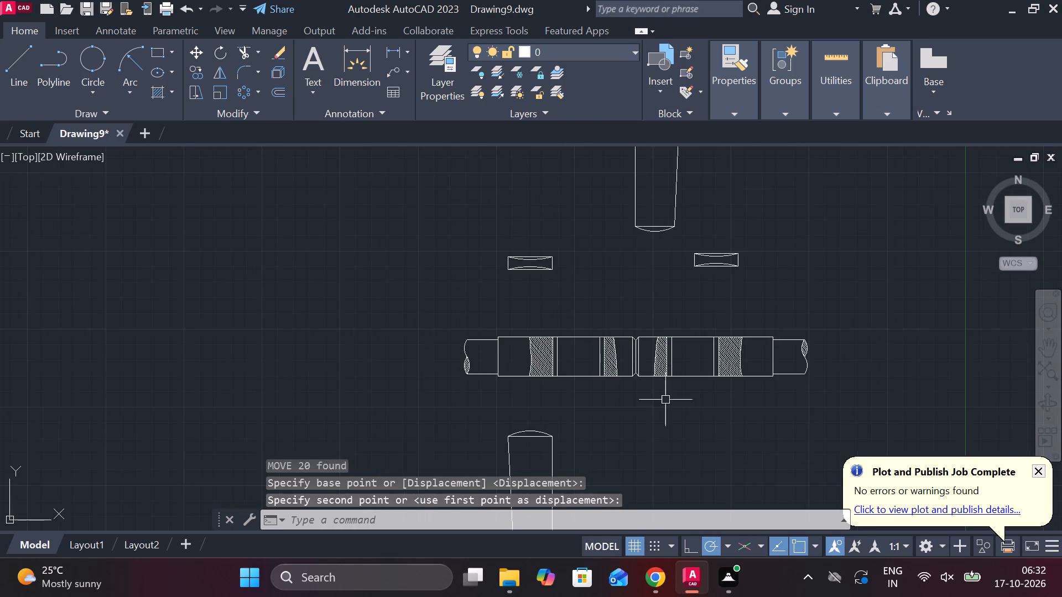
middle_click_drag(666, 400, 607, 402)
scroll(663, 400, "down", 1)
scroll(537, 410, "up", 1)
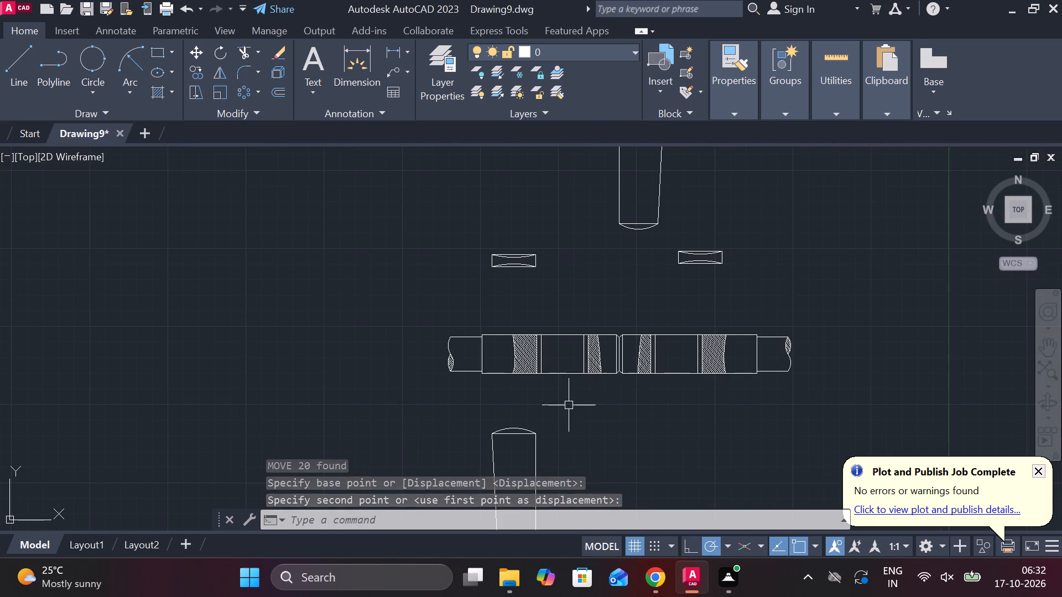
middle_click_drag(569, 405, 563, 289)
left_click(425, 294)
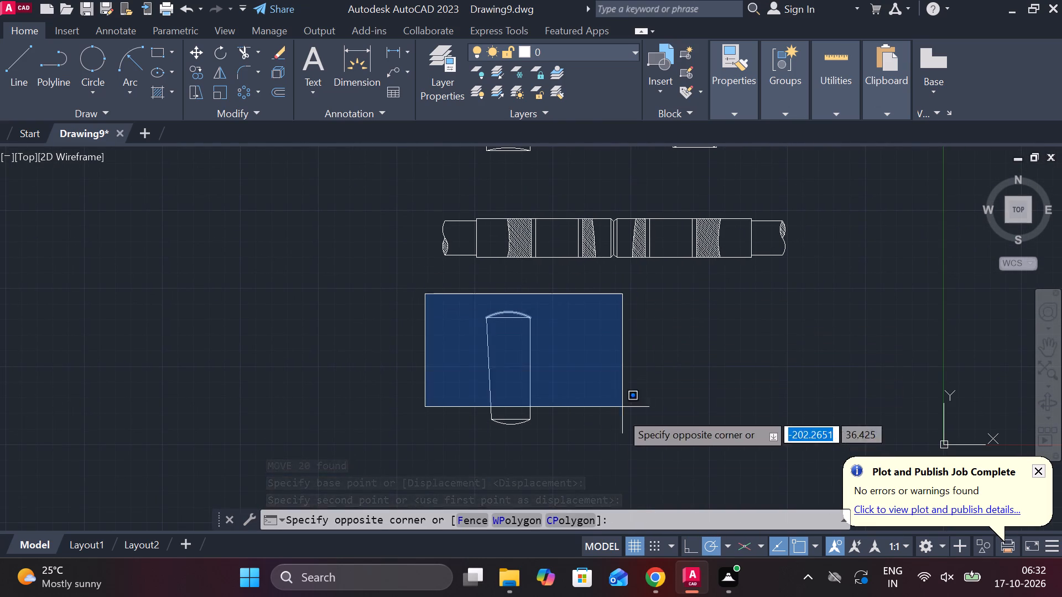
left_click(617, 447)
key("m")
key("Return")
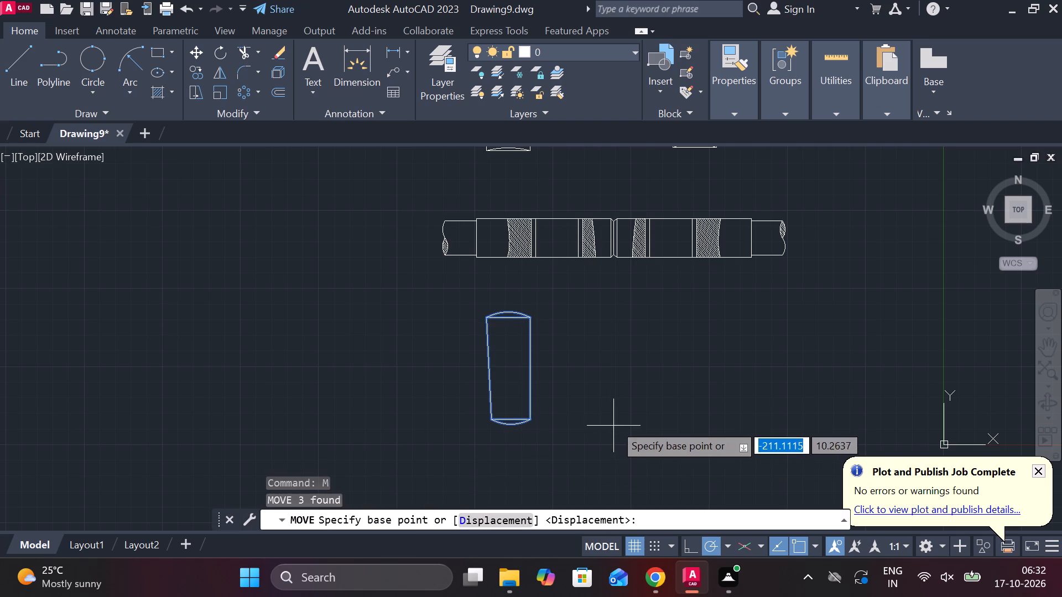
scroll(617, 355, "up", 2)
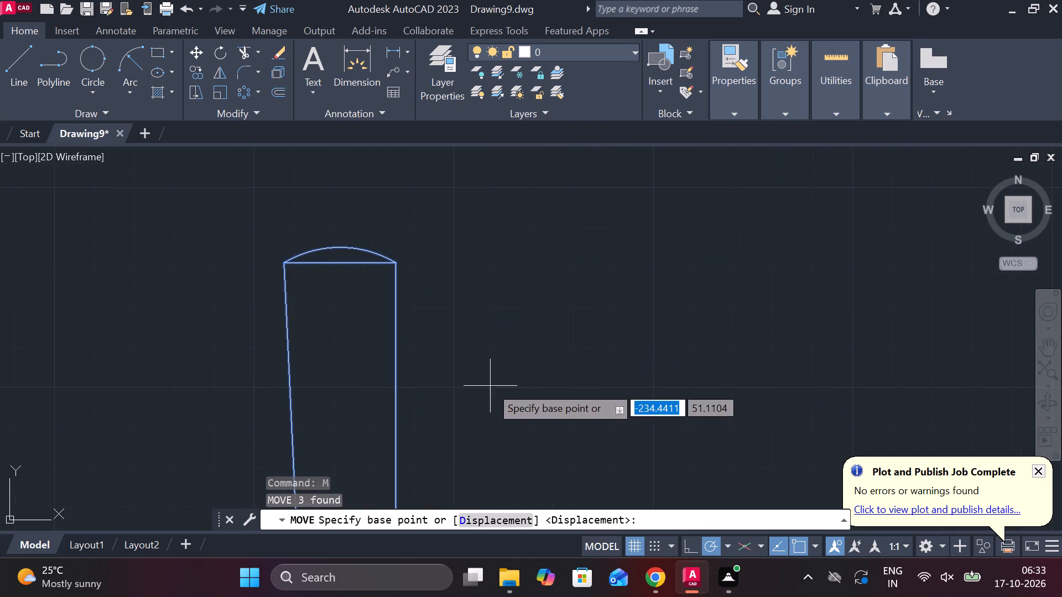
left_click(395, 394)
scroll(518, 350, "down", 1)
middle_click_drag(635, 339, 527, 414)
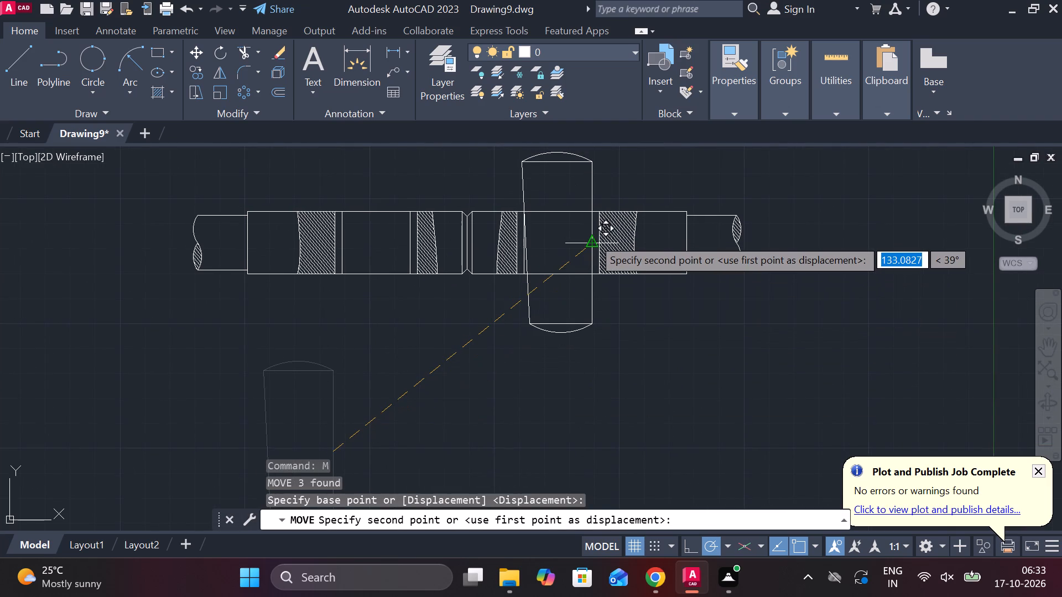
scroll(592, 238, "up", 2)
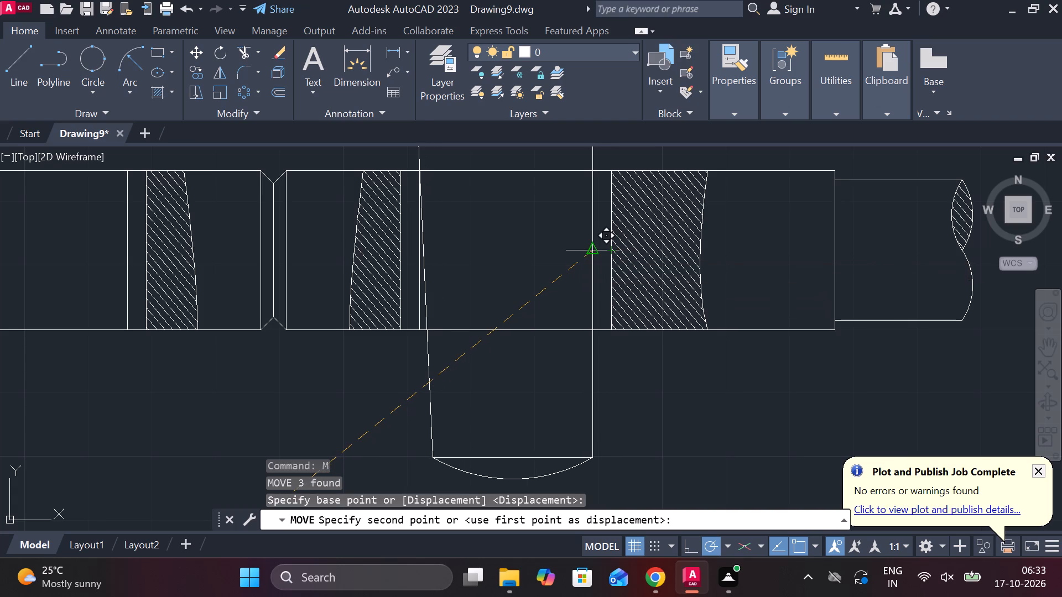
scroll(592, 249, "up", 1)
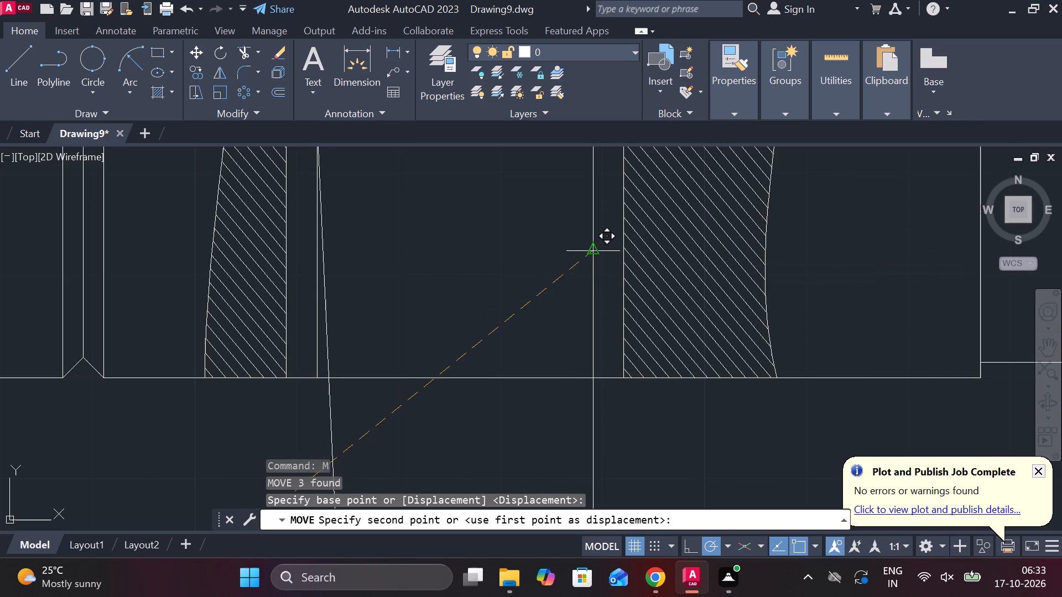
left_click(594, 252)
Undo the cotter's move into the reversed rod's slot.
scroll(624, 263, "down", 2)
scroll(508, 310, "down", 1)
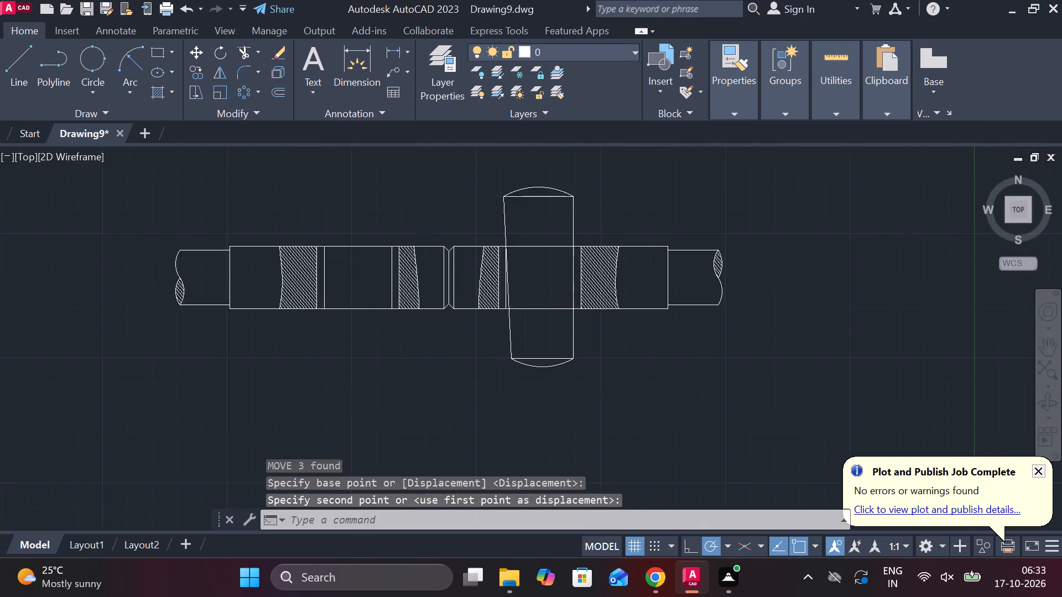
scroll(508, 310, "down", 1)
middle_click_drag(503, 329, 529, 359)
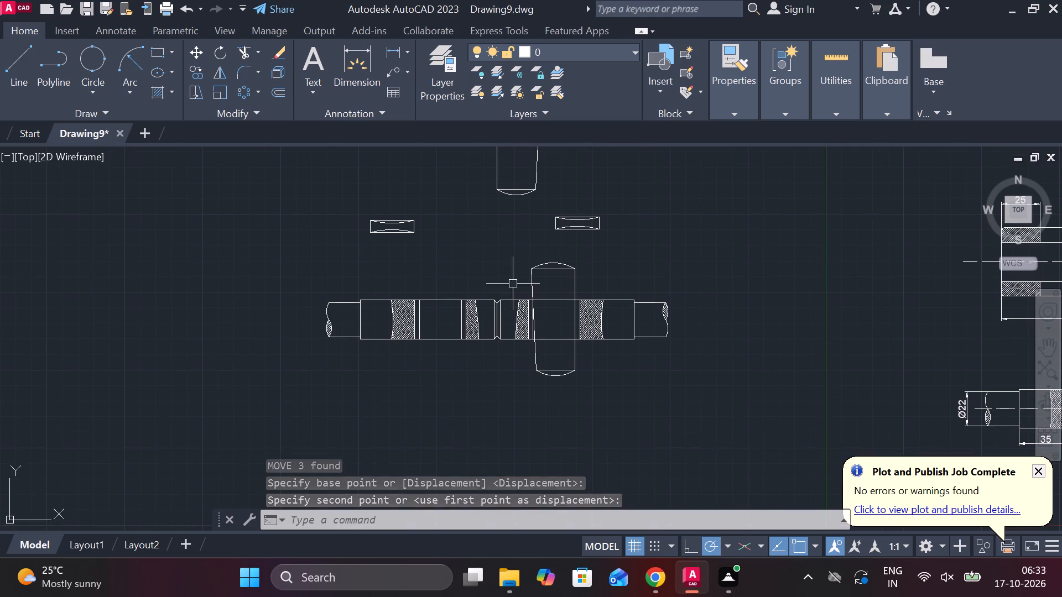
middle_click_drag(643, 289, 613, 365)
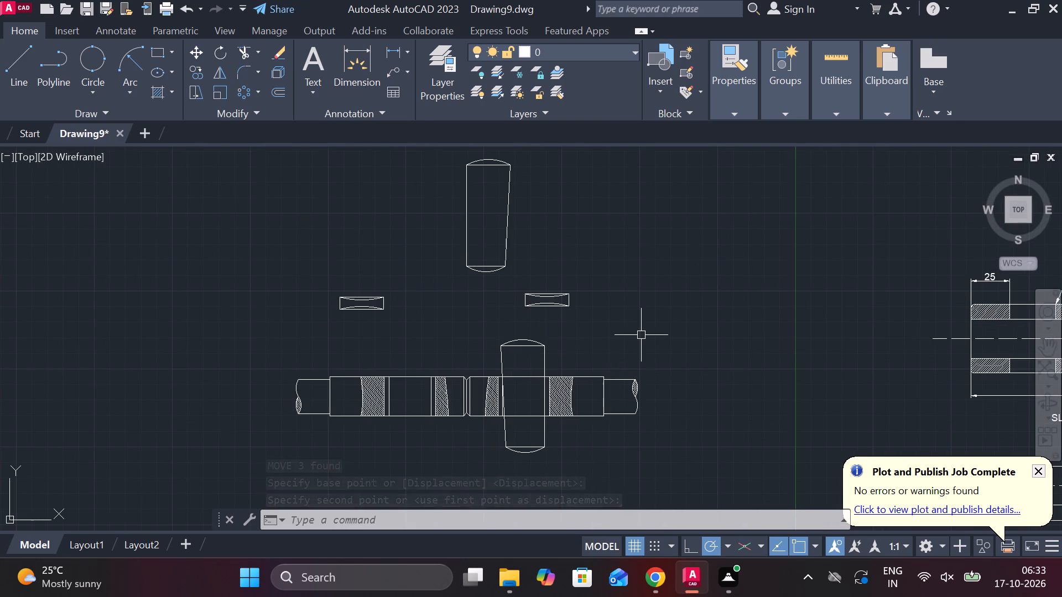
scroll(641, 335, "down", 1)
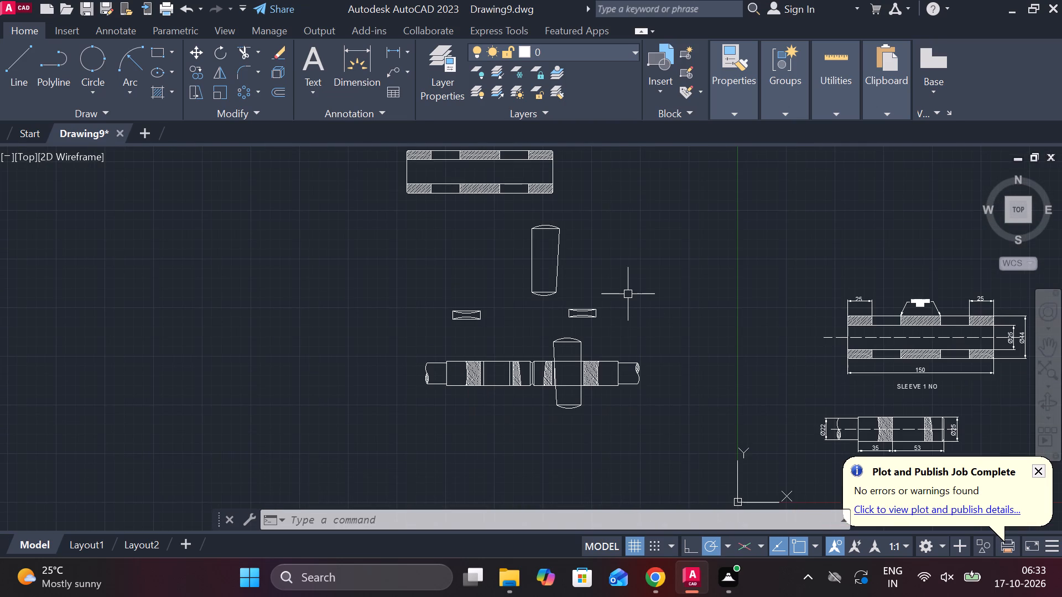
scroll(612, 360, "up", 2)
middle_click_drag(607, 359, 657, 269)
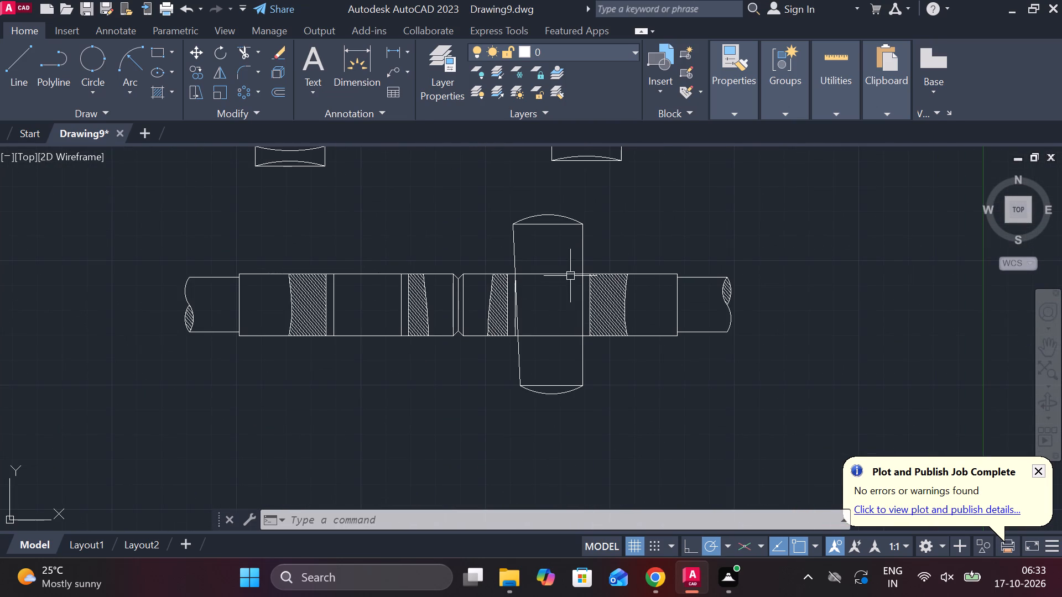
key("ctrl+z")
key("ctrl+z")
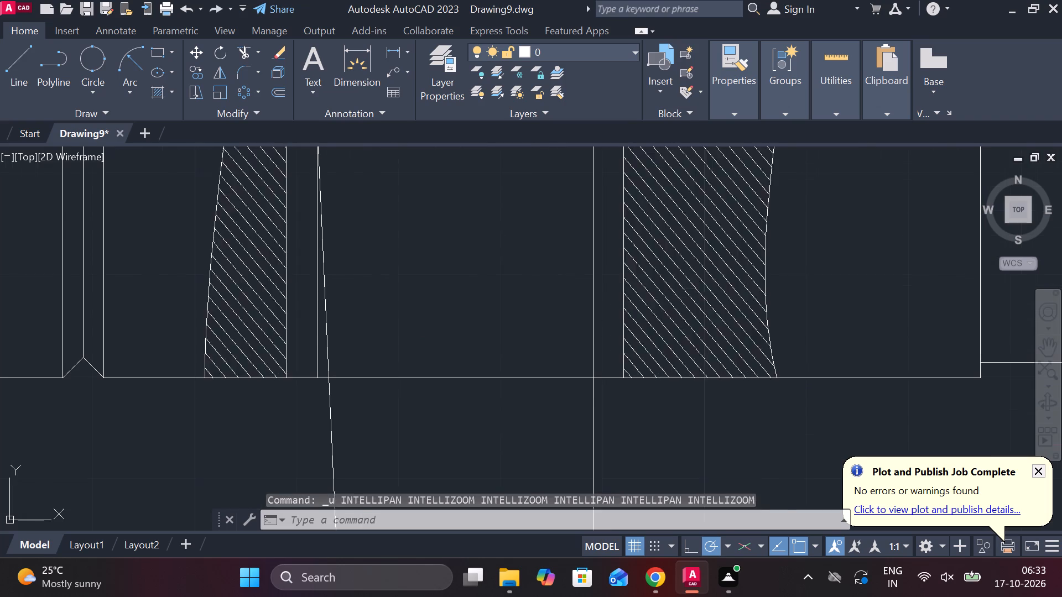
Move both joined rods together to the free space just below and left of the undimensioned sleeve.
left_click(393, 184)
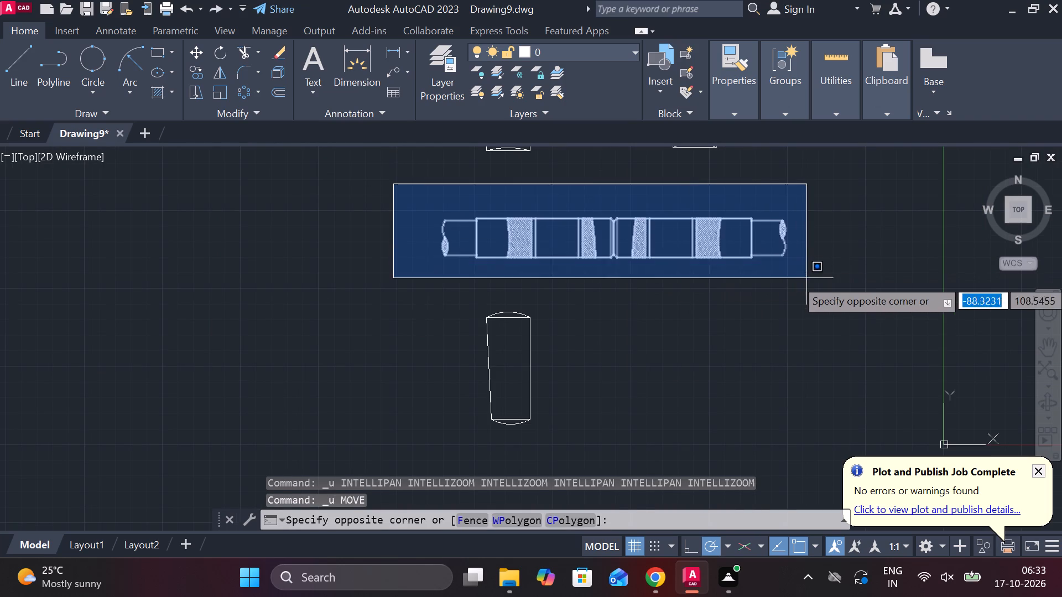
left_click(807, 280)
key("m")
key("Return")
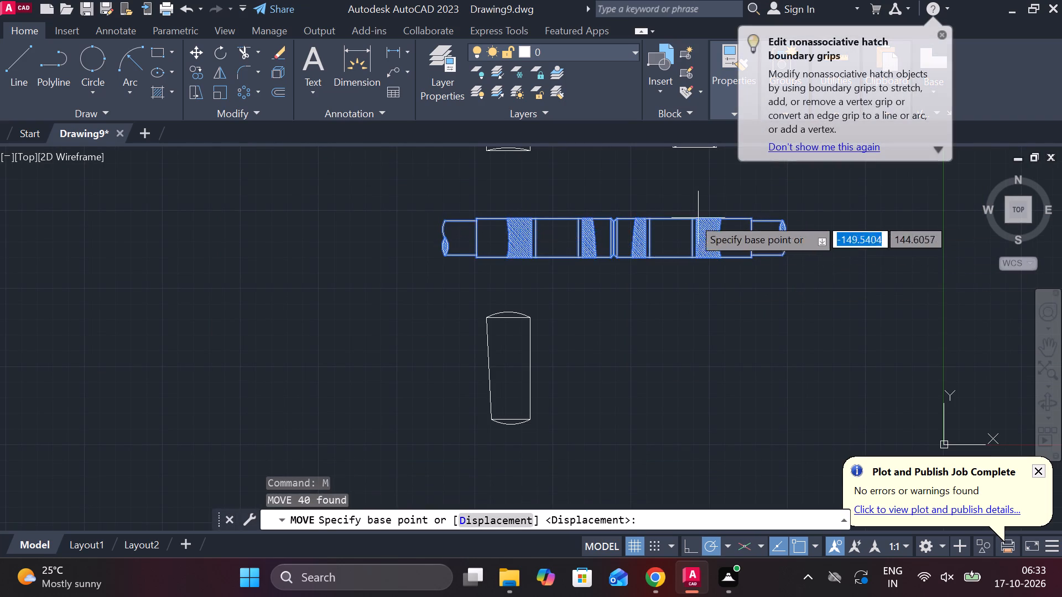
scroll(652, 214, "up", 2)
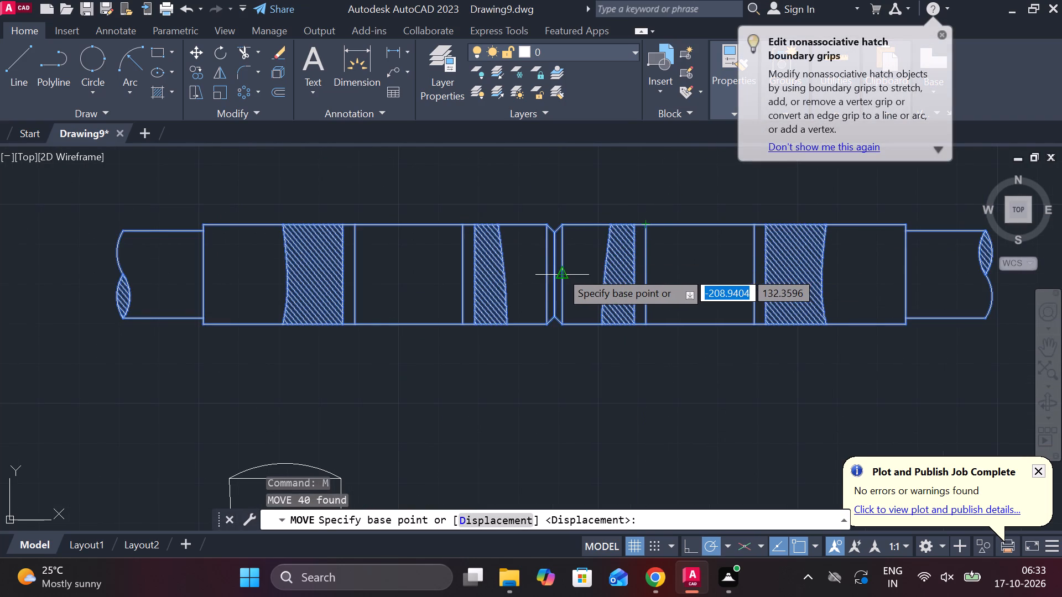
scroll(560, 271, "up", 3)
left_click(537, 287)
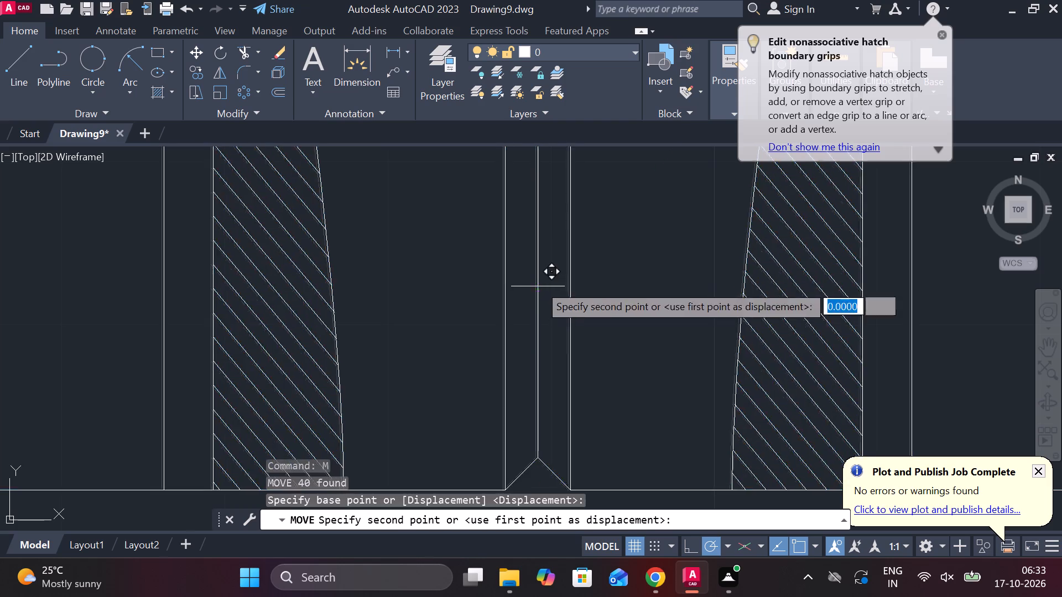
scroll(540, 279, "down", 4)
middle_click_drag(549, 229, 560, 394)
middle_click_drag(554, 282, 517, 488)
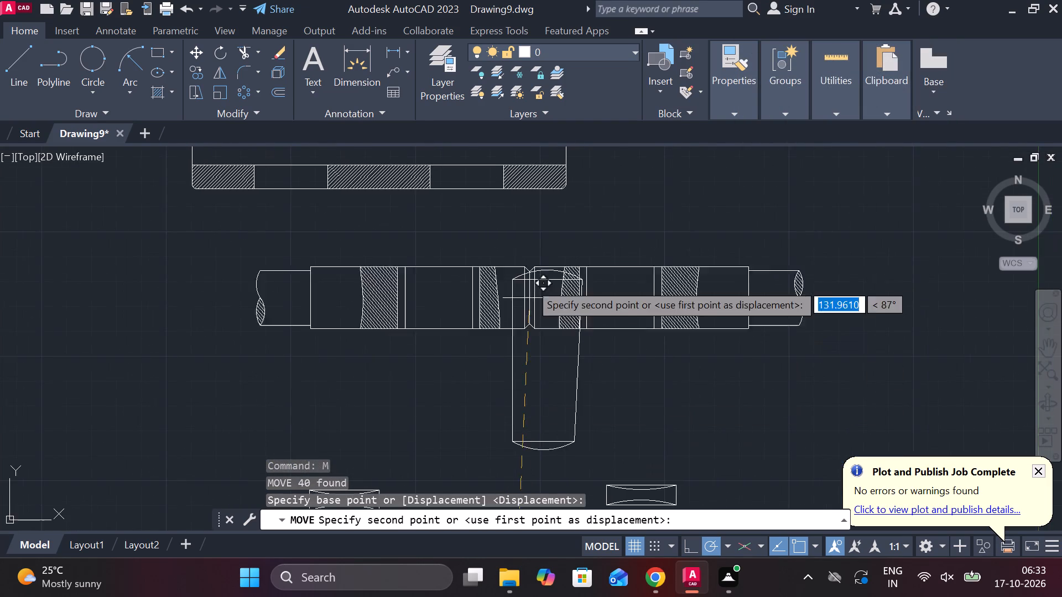
middle_click_drag(529, 263, 576, 391)
middle_click_drag(467, 256, 572, 270)
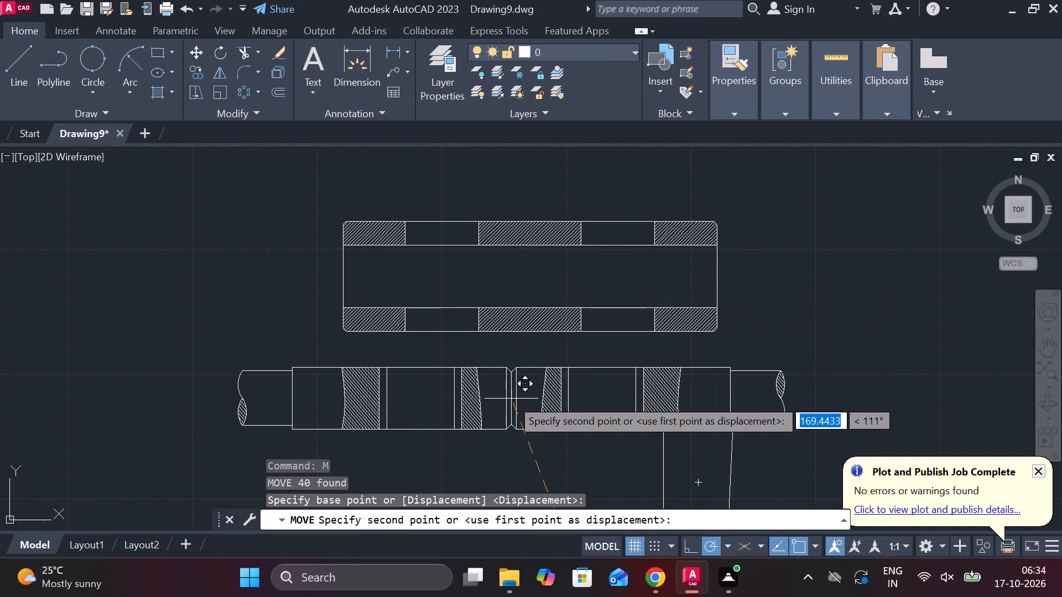
left_click(300, 405)
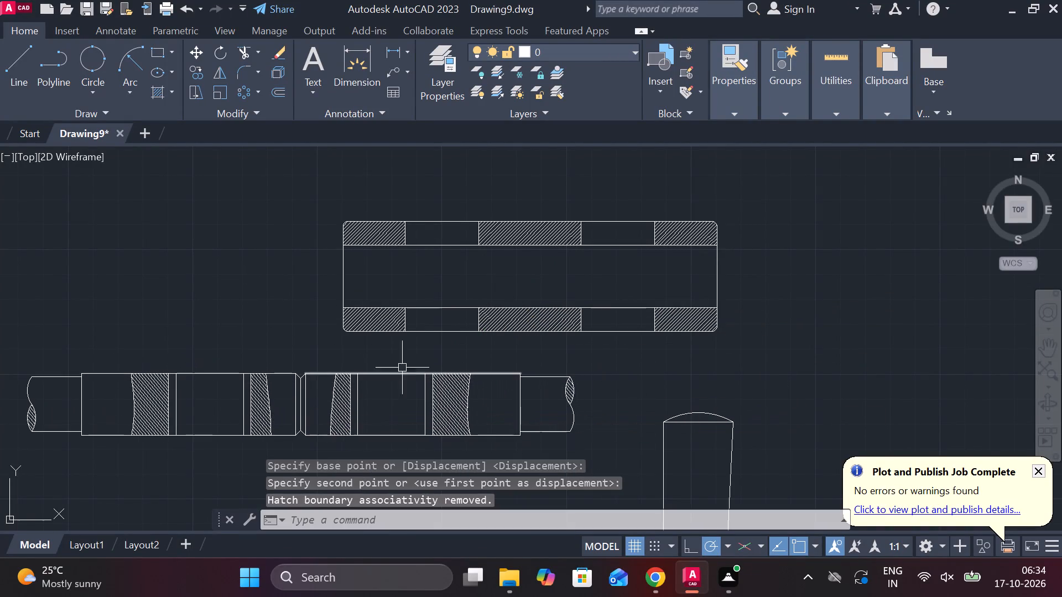
Draw a vertical line across the middle of the sleeve's bore, between the midpoints of its upper and lower inner edges.
middle_click_drag(413, 354, 414, 291)
key("Escape")
key("l")
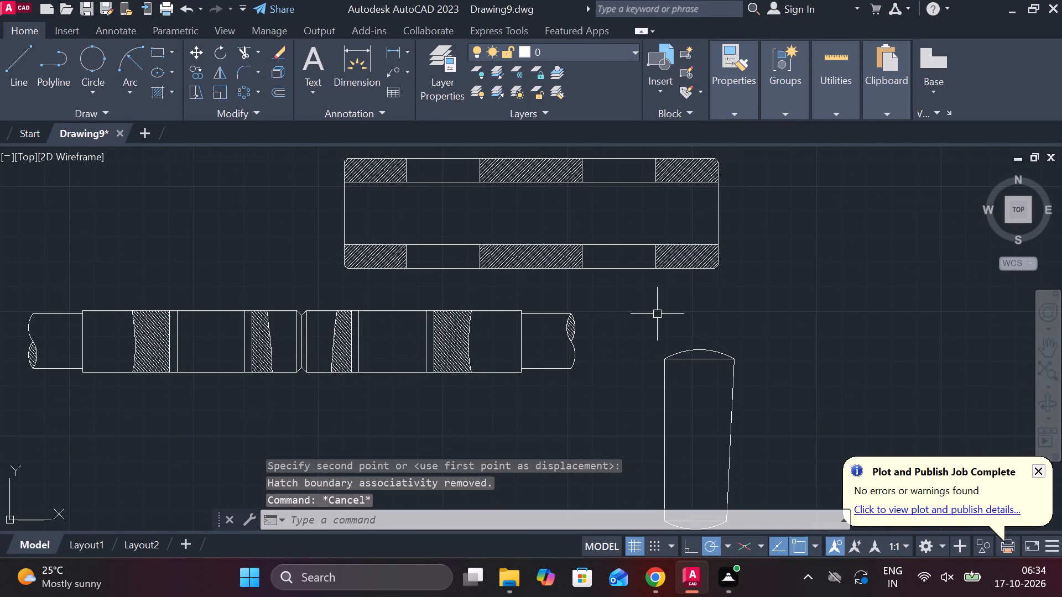
key("Return")
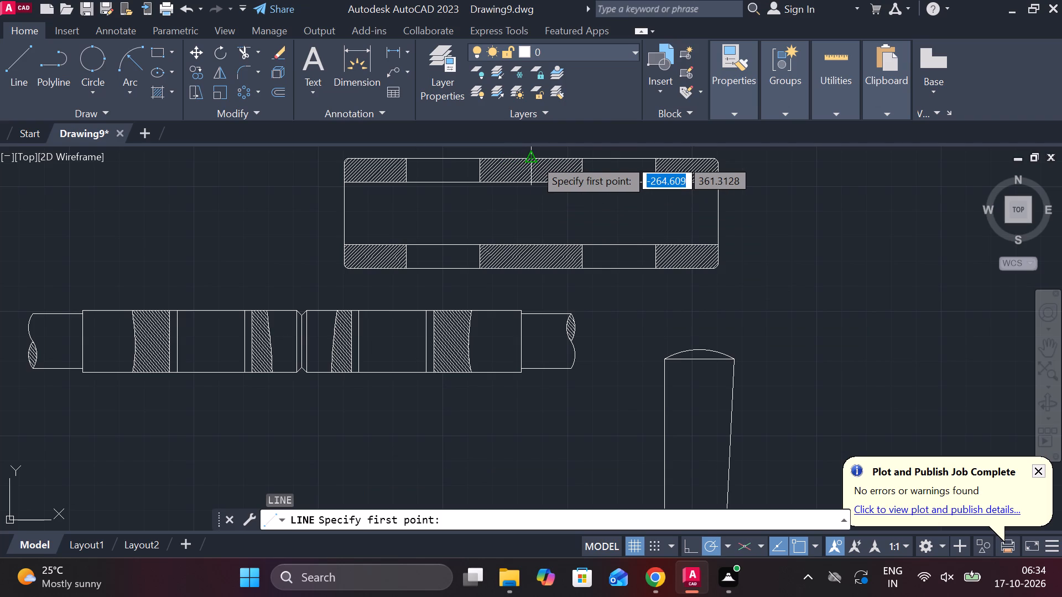
left_click(531, 186)
left_click(530, 244)
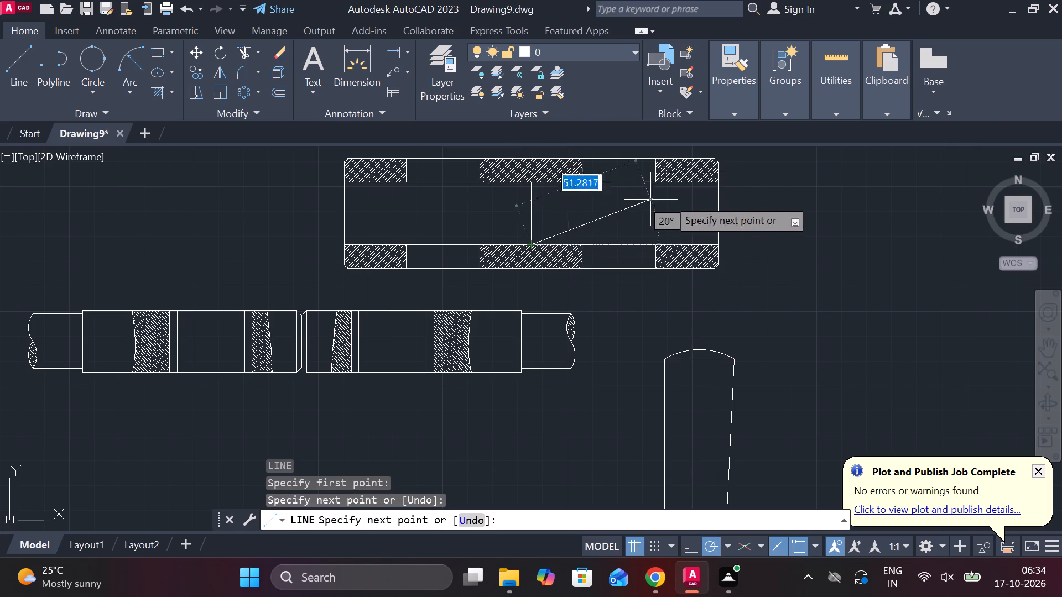
key("Escape")
Move both joined rods by the midpoint of their central joint line onto the midpoint of the vertical line in the sleeve's bore.
scroll(717, 239, "down", 1)
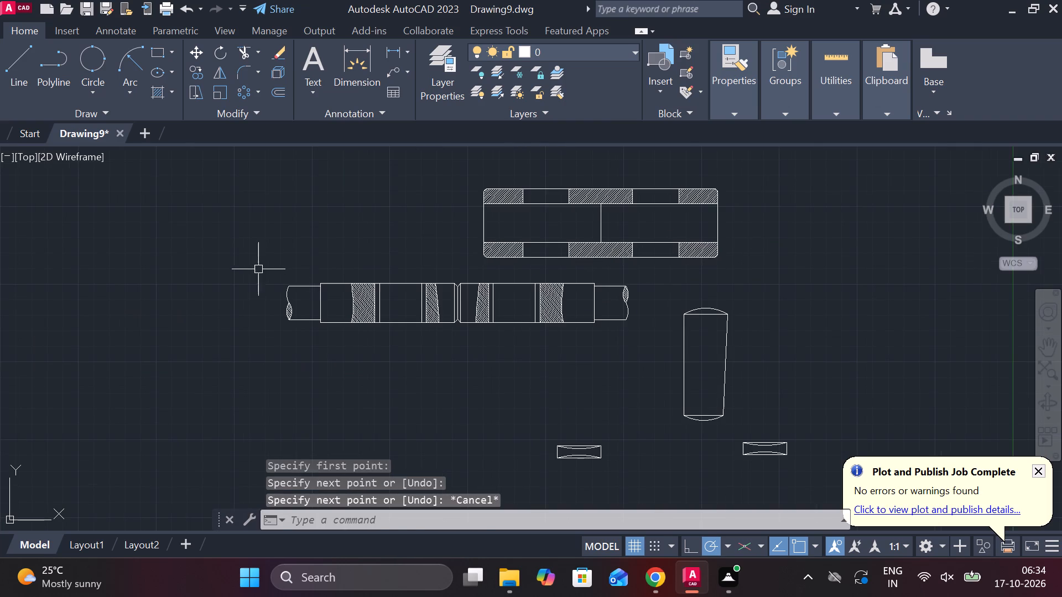
left_click(256, 268)
left_click(646, 348)
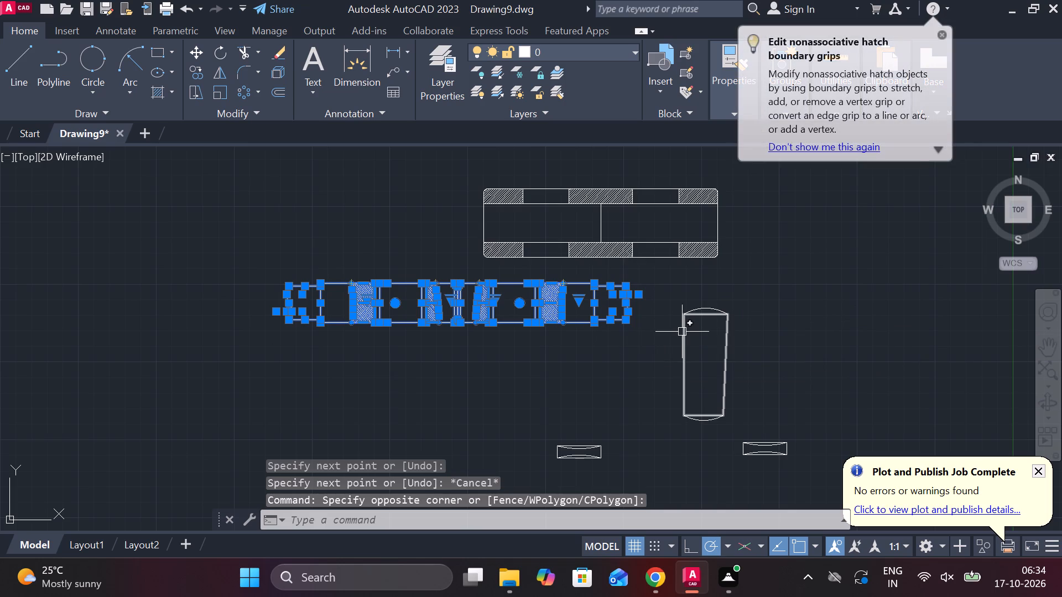
key("m")
key("Return")
scroll(440, 316, "up", 3)
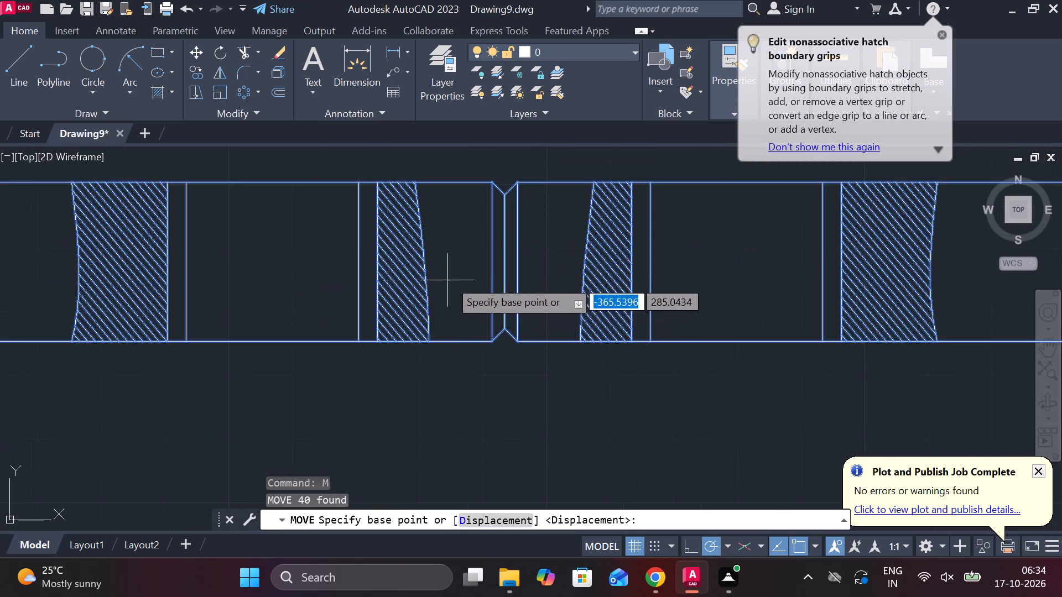
scroll(452, 277, "up", 1)
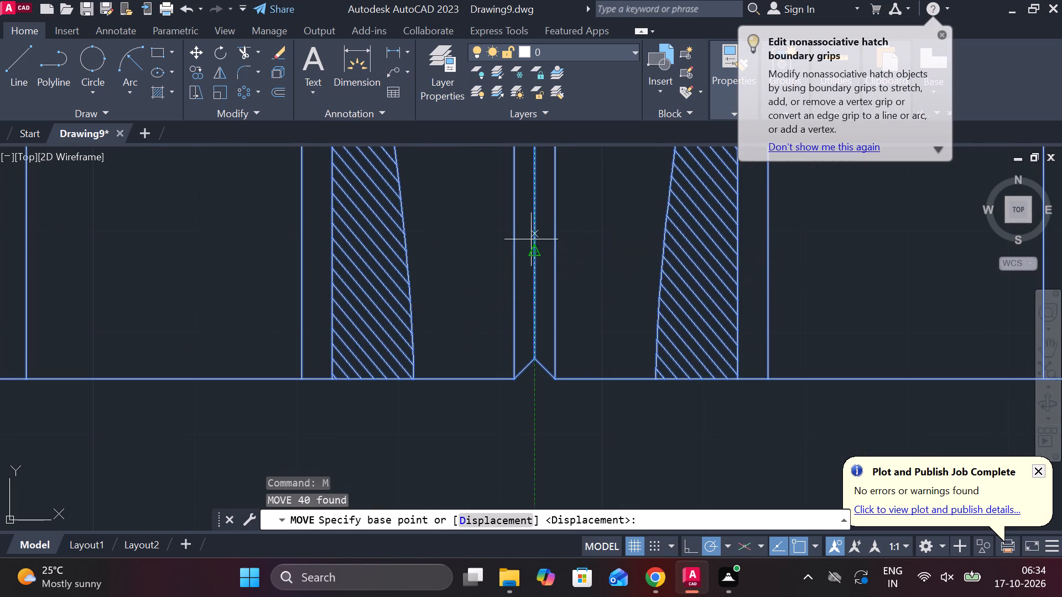
left_click(537, 251)
scroll(537, 251, "down", 3)
middle_click_drag(584, 251, 429, 444)
scroll(591, 315, "up", 2)
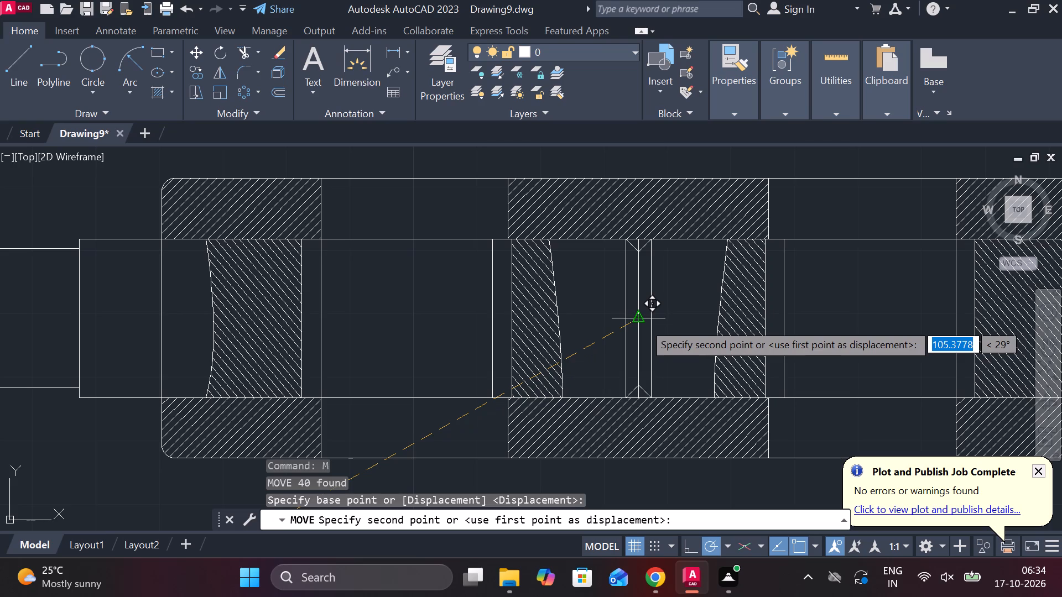
left_click(643, 322)
Erase the vertical helper line across the middle of the sleeve's bore.
scroll(643, 322, "down", 1)
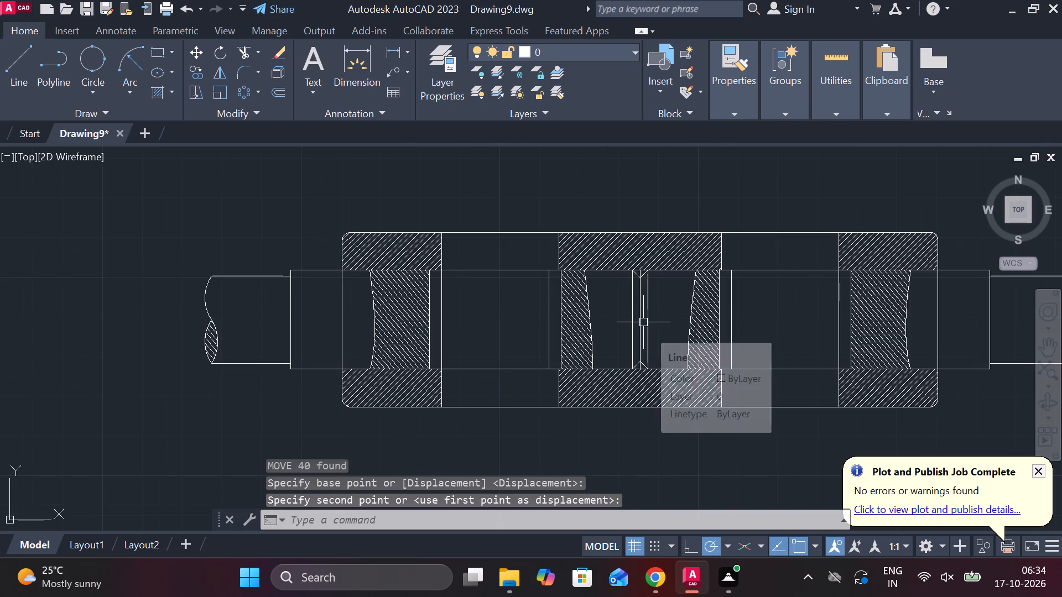
scroll(639, 322, "down", 2)
scroll(636, 400, "up", 2)
middle_click_drag(655, 345, 581, 445)
scroll(581, 445, "up", 1)
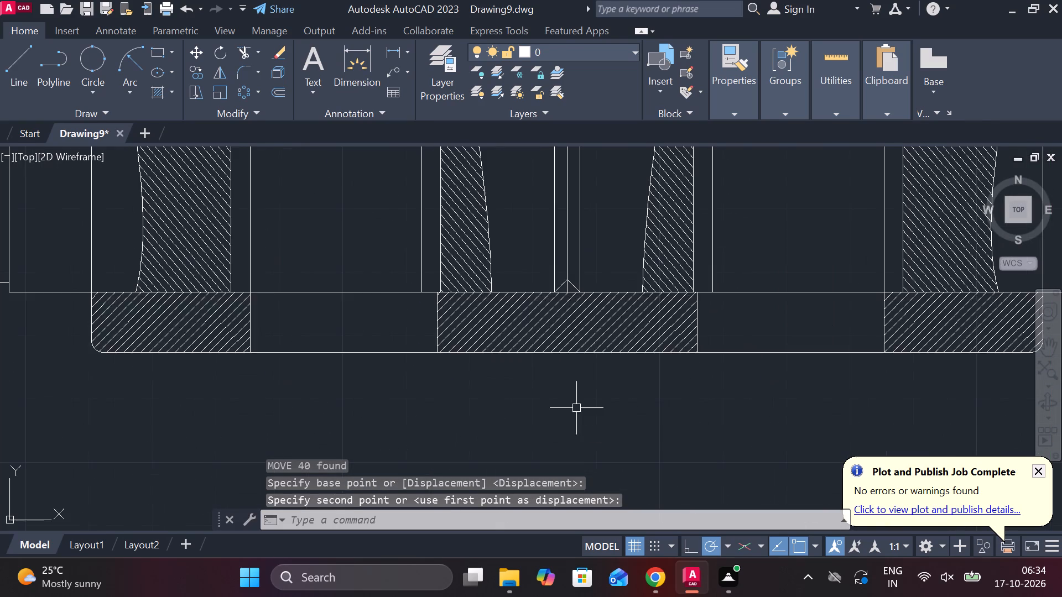
left_click(566, 235)
type("E")
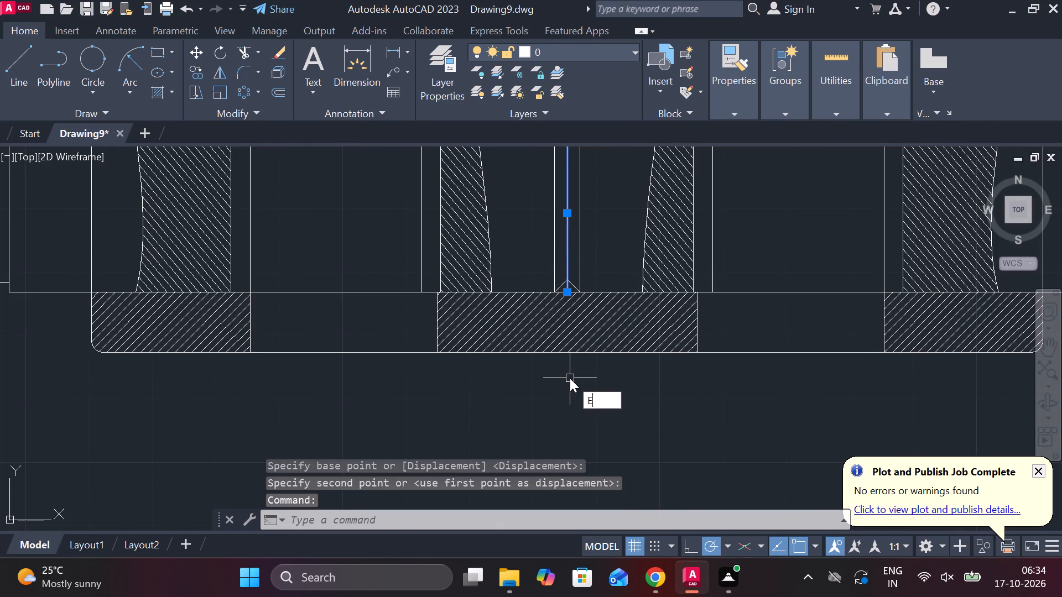
key("space")
Erase the four vertical slot lines inside the two rods, two in each rod's cotter slot.
scroll(570, 378, "down", 2)
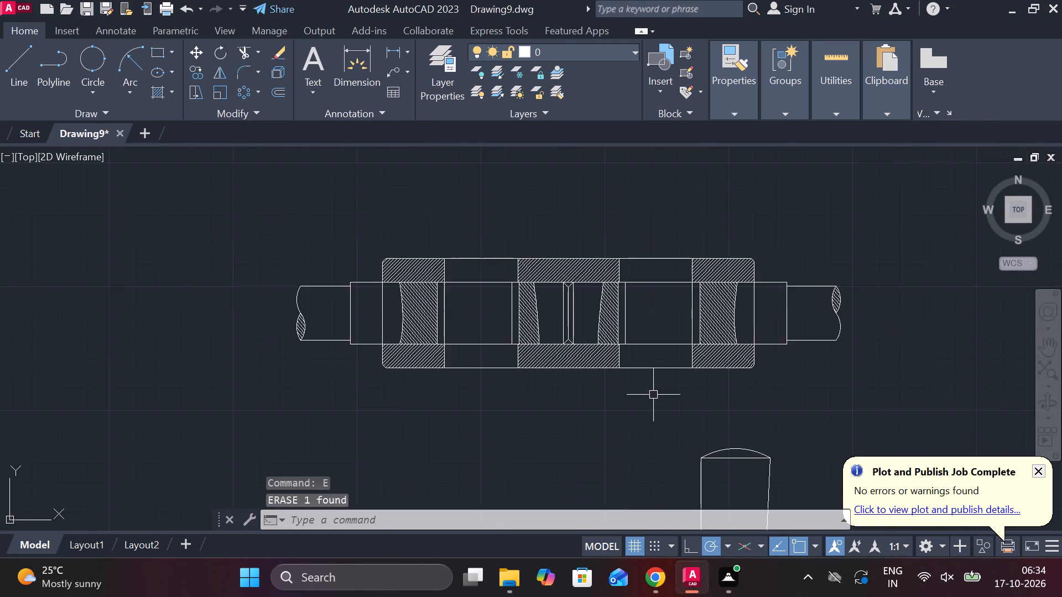
middle_click_drag(654, 395, 613, 396)
middle_click_drag(623, 400, 613, 368)
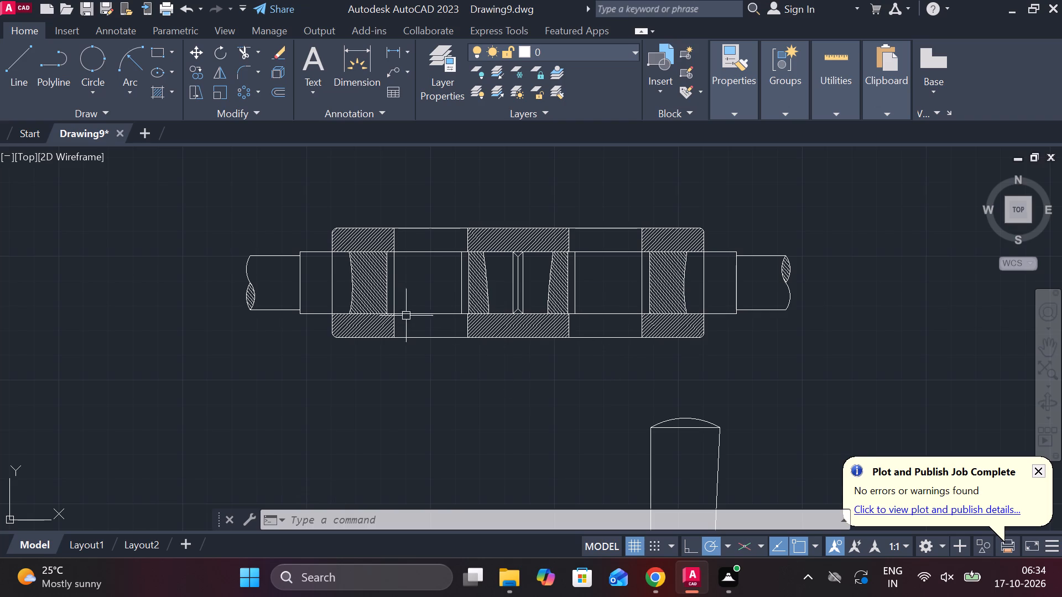
left_click(397, 271)
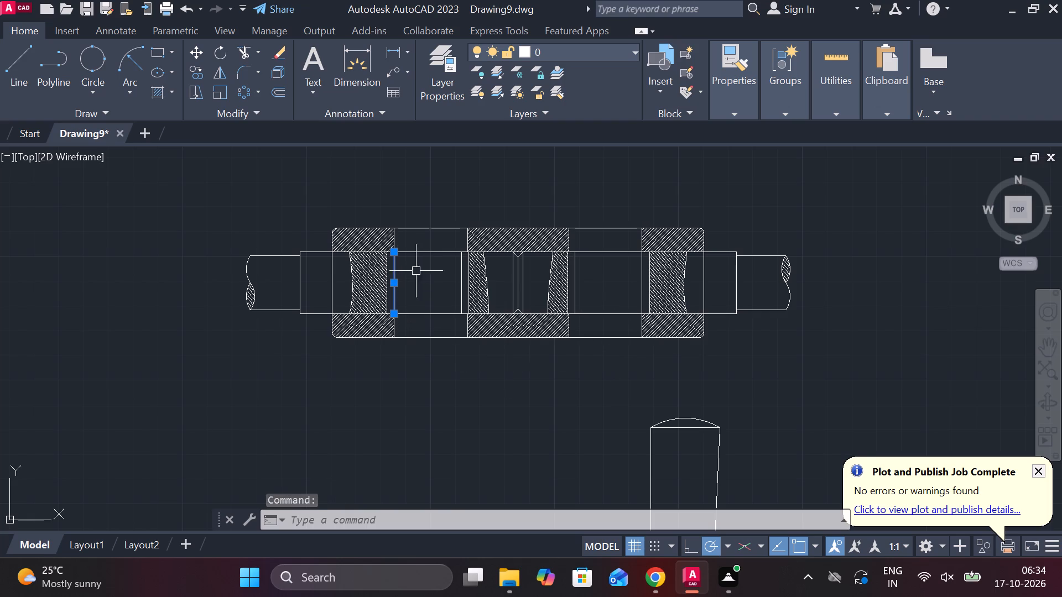
left_click(462, 280)
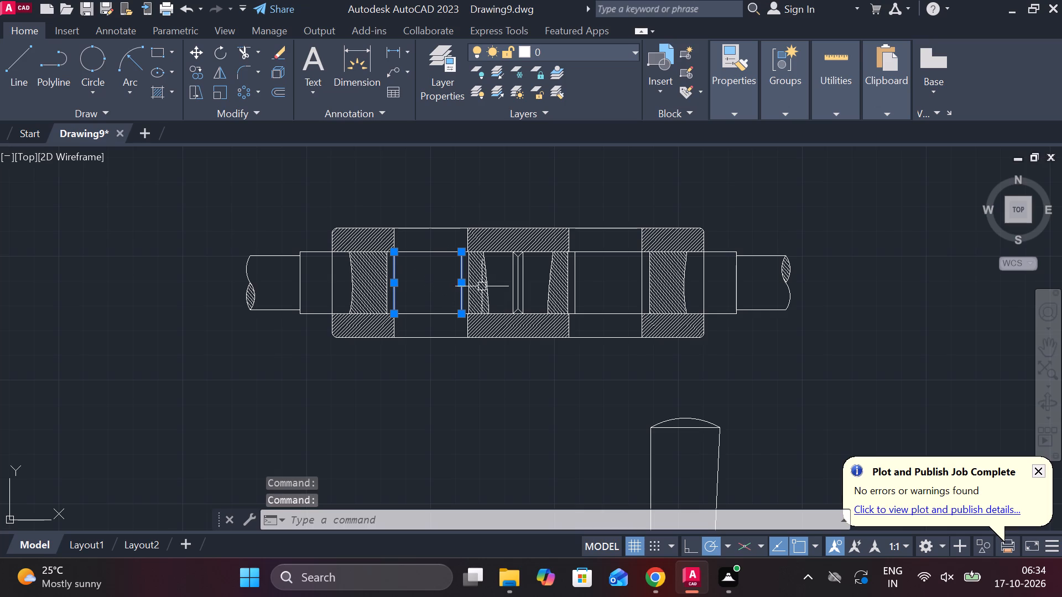
left_click(575, 276)
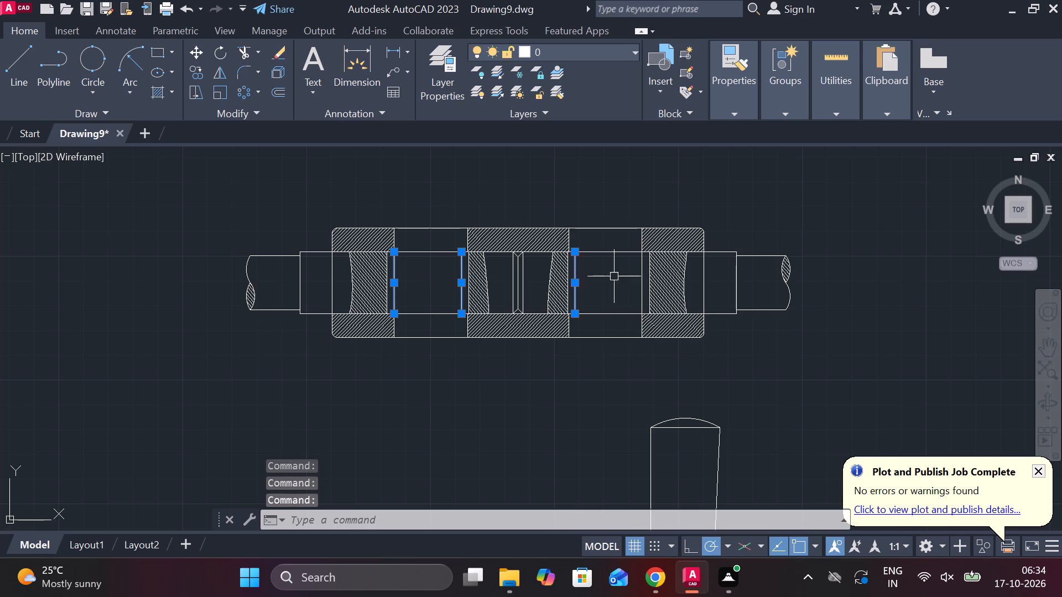
left_click(643, 277)
type("E")
key("space")
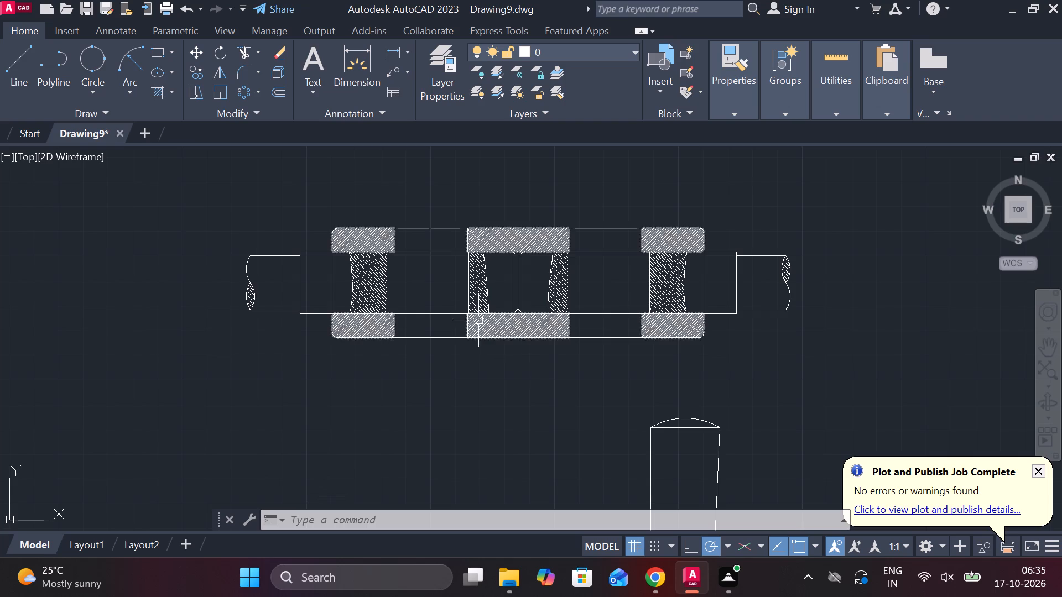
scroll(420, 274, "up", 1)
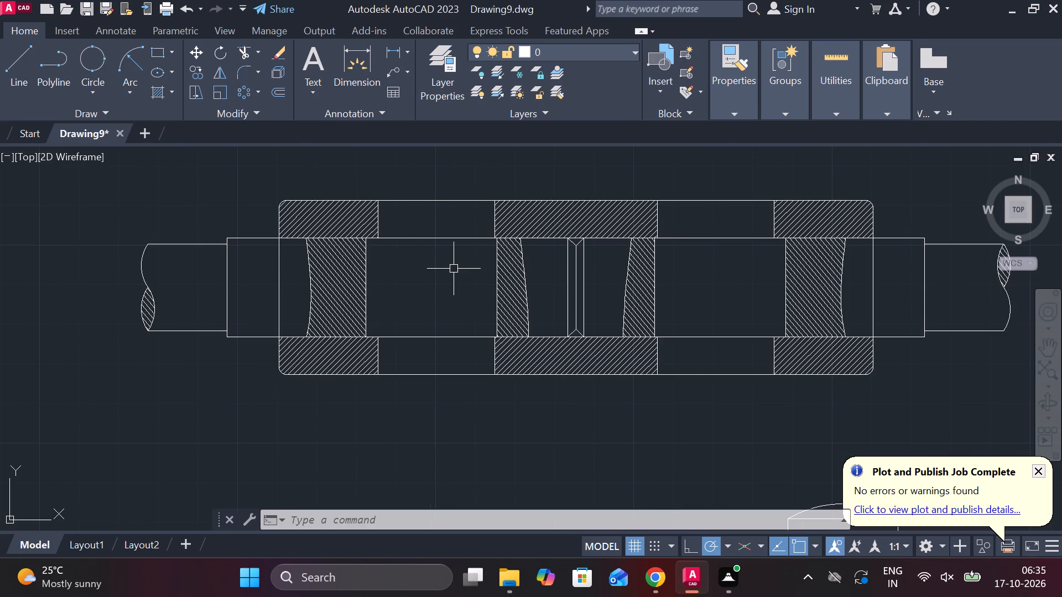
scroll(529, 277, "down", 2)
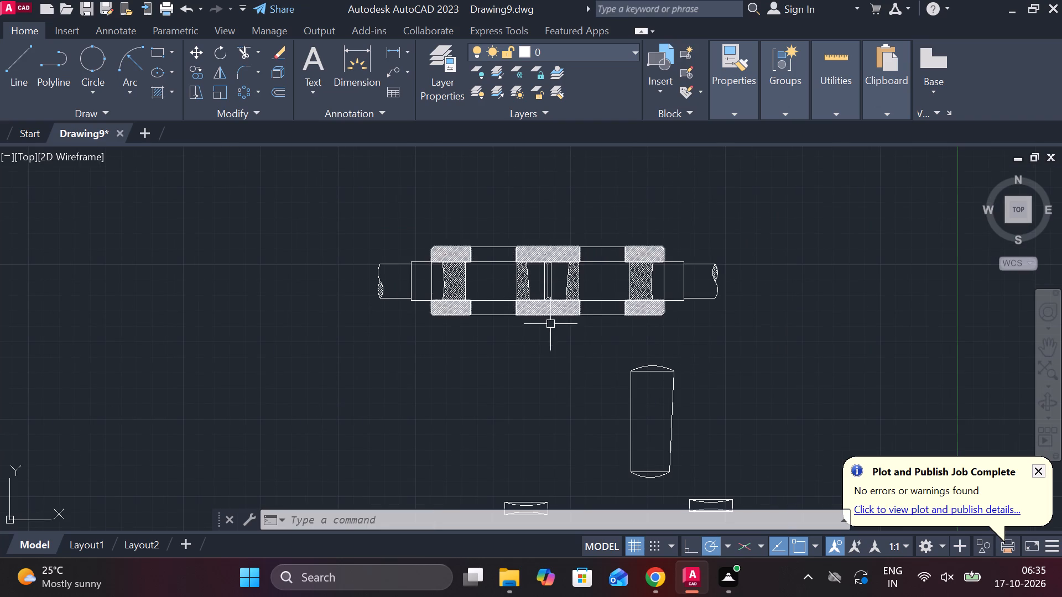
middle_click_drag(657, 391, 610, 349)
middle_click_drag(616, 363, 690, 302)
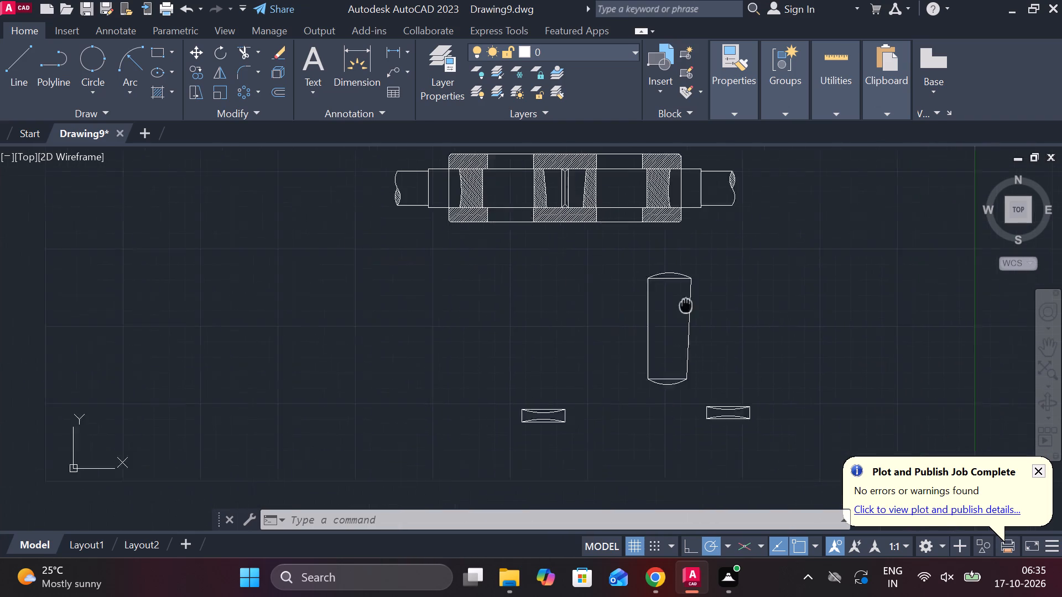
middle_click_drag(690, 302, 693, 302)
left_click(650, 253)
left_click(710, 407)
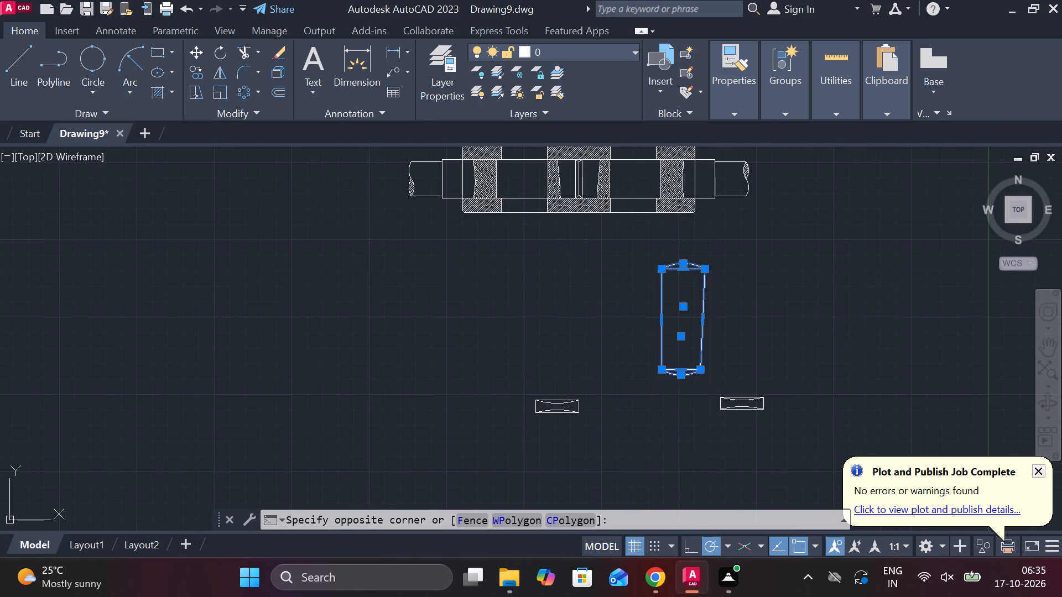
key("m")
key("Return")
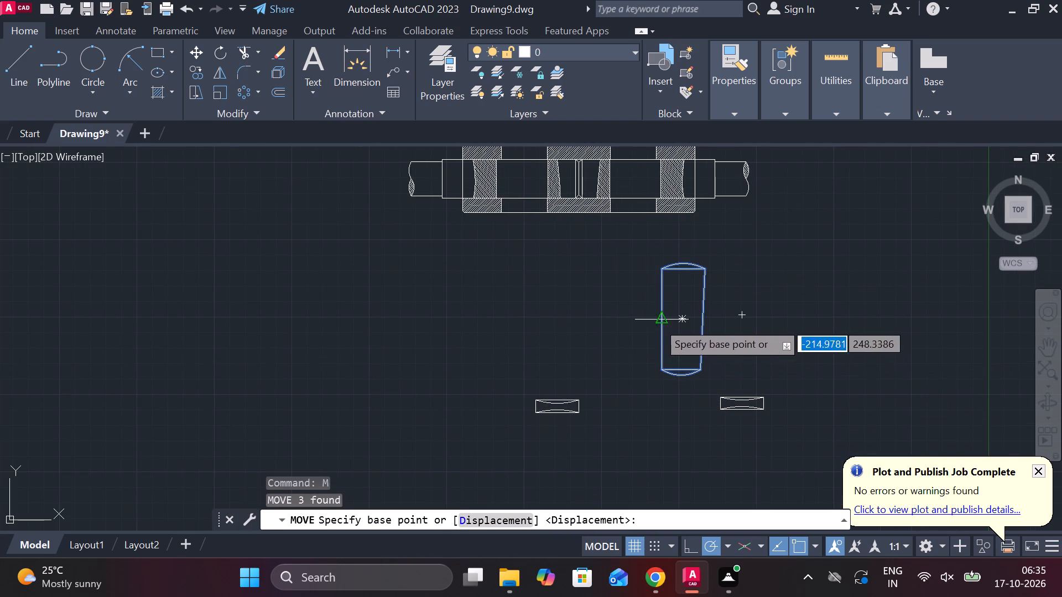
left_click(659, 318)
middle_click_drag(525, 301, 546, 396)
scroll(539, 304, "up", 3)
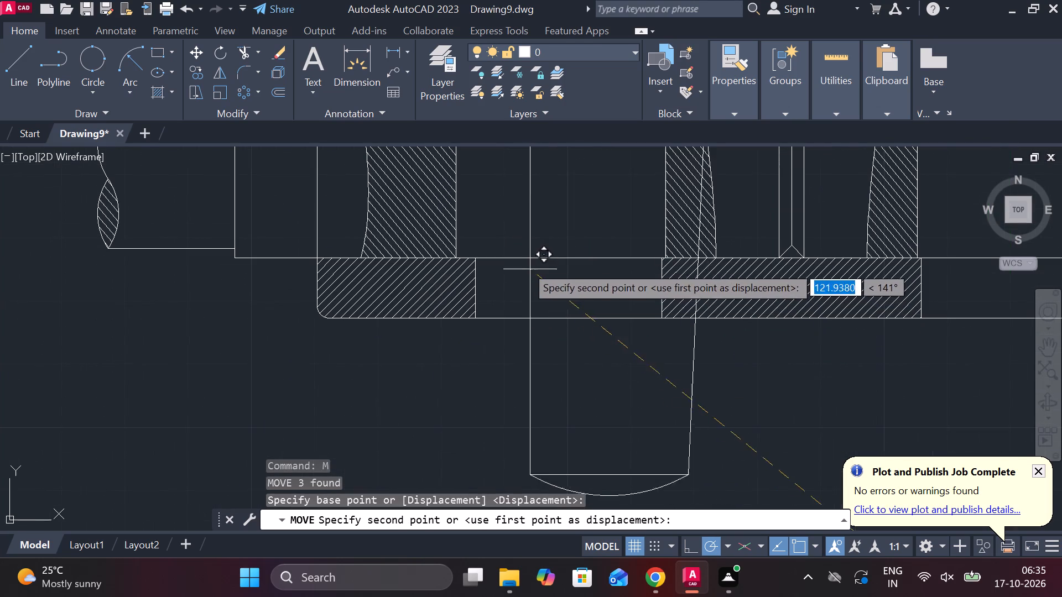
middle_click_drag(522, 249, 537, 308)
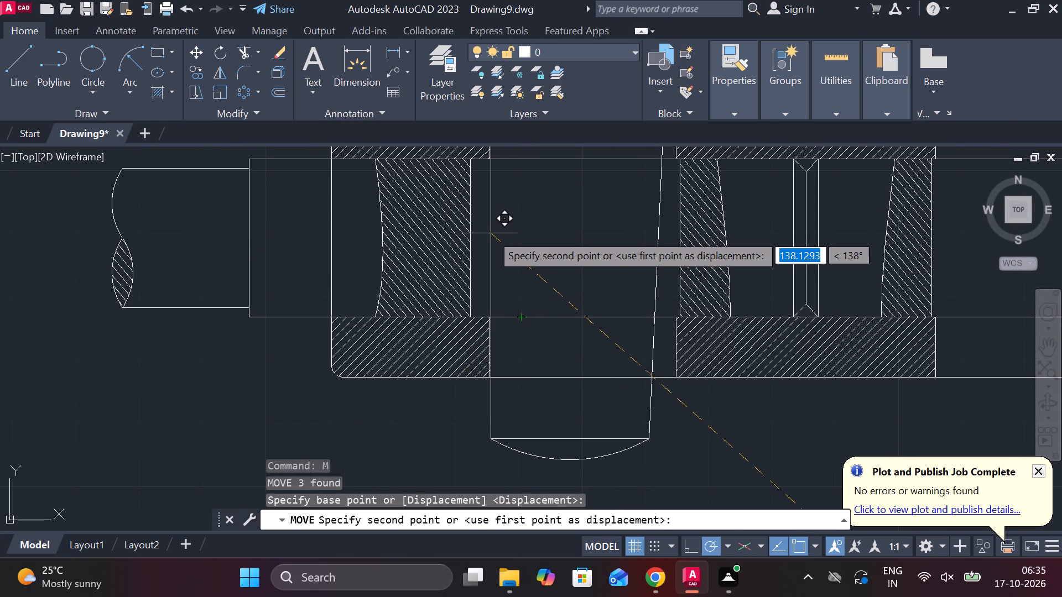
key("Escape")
Draw a vertical helper line across the bore at the left slot's outer edge, joining the sleeve's upper and lower slot edges.
key("l")
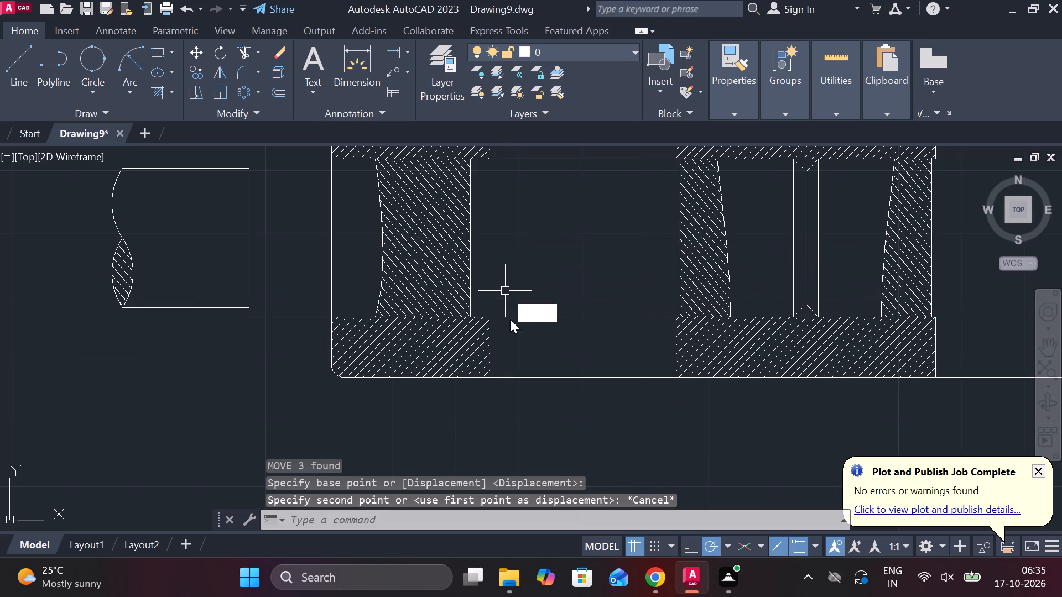
key("Return")
left_click(490, 171)
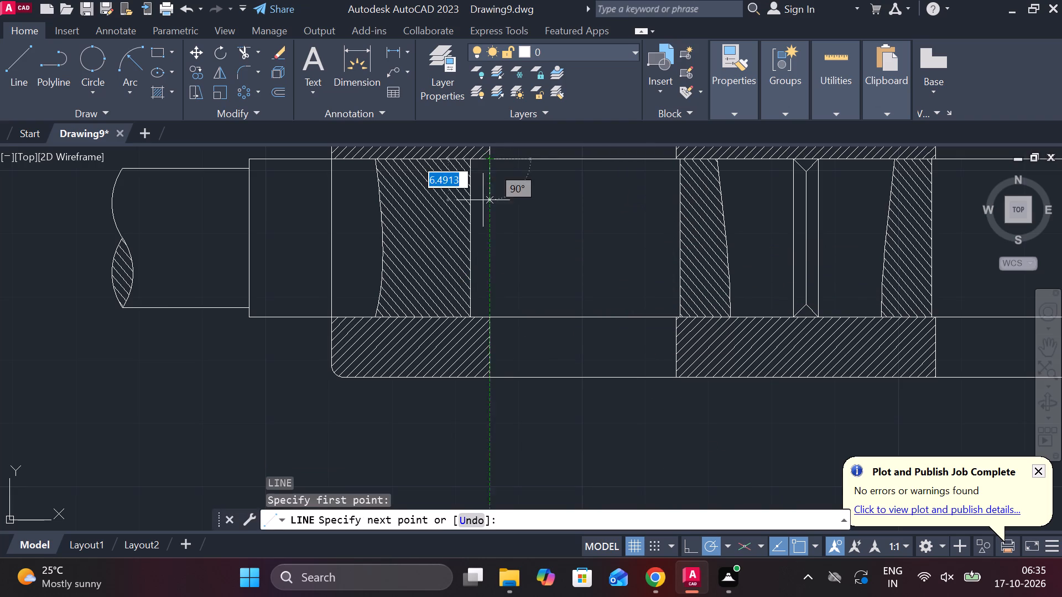
left_click(485, 322)
key("Escape")
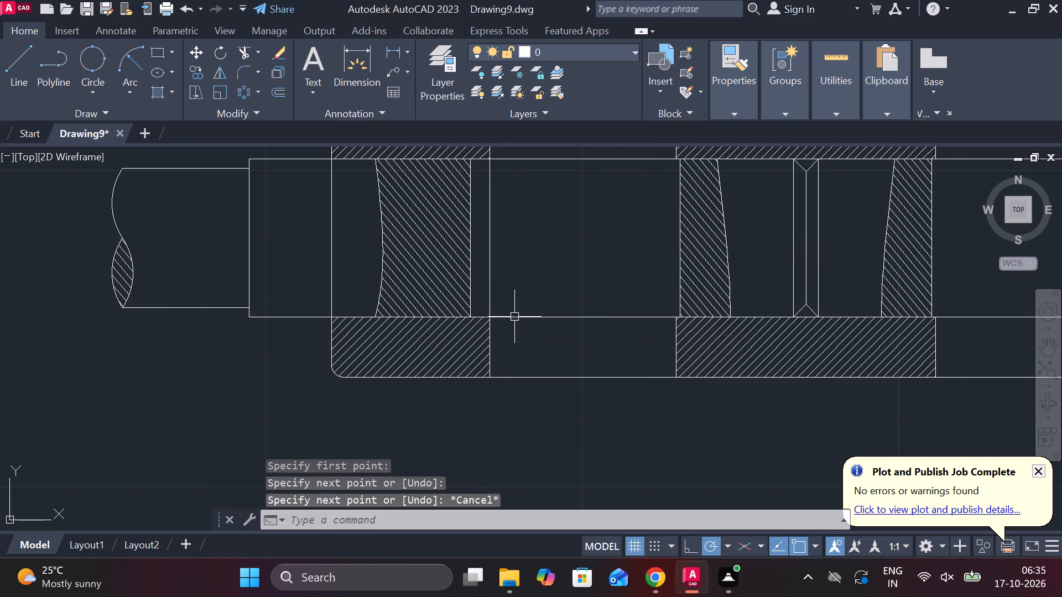
Move the upper cotter by its straight side's midpoint onto the midpoint of the helper line in the left slot.
scroll(641, 425, "down", 2)
middle_click_drag(757, 485, 581, 341)
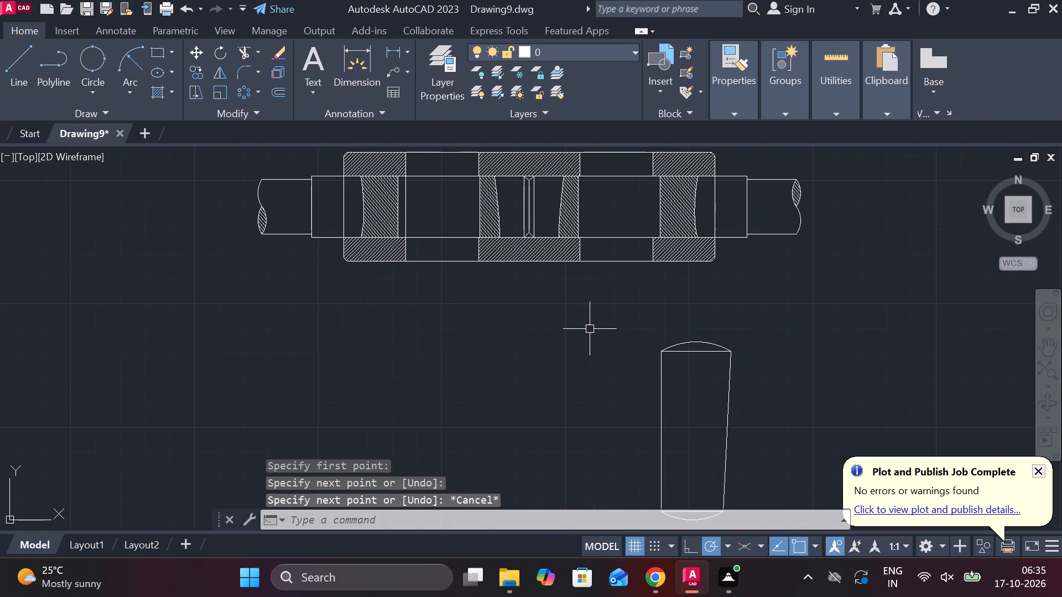
left_click_drag(591, 311, 613, 316)
middle_click_drag(733, 374, 697, 310)
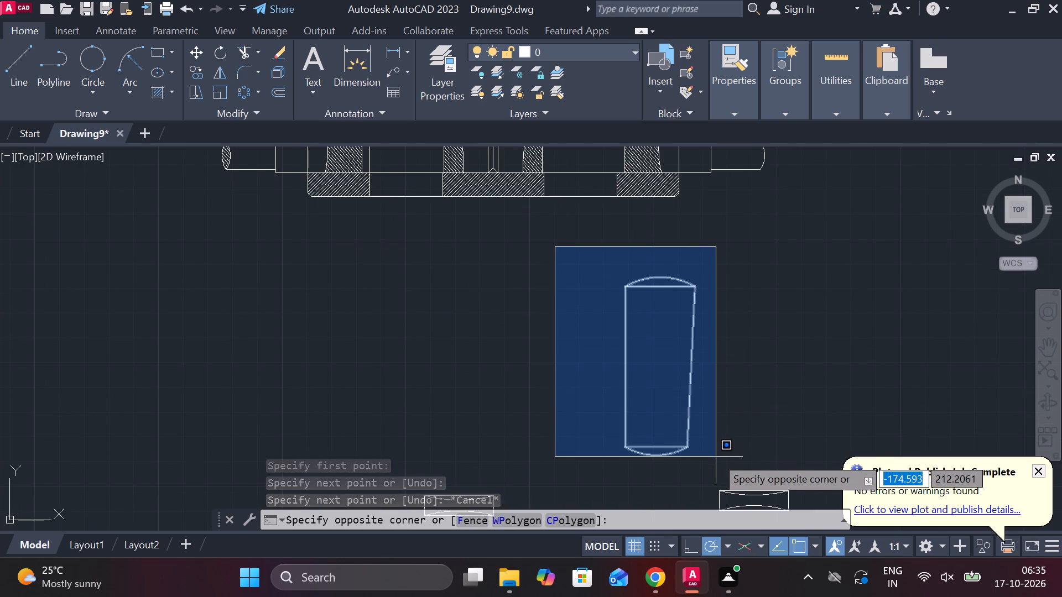
left_click(716, 474)
key("m")
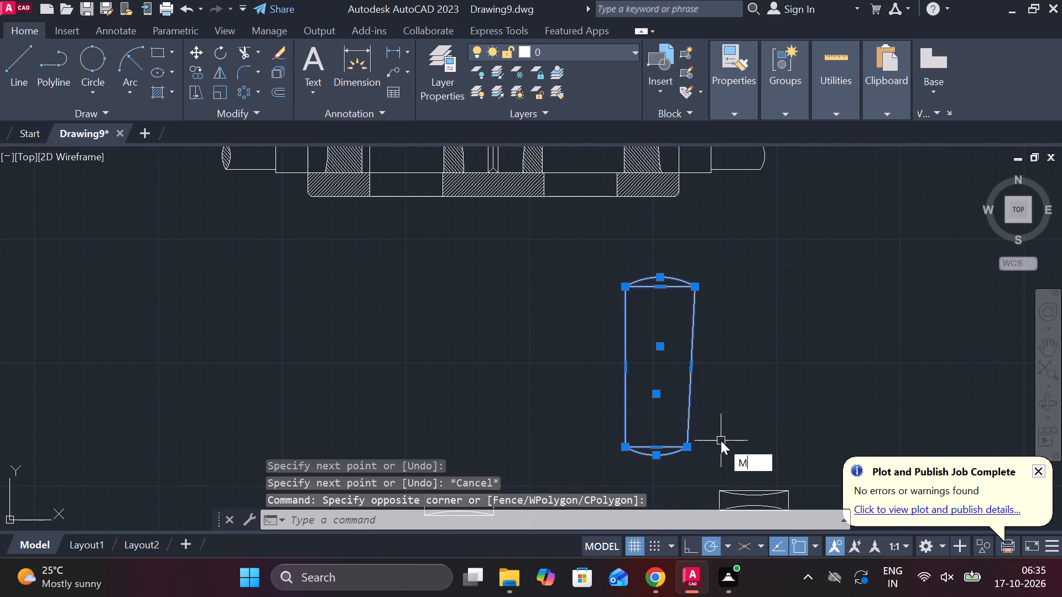
key("Return")
left_click(623, 365)
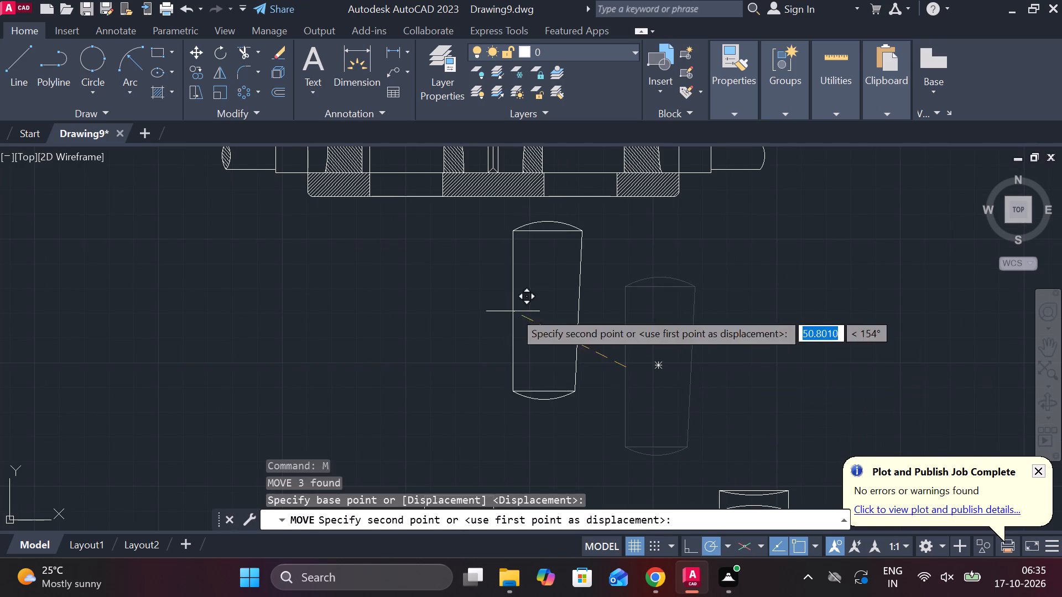
middle_click_drag(521, 311, 579, 464)
scroll(426, 292, "up", 2)
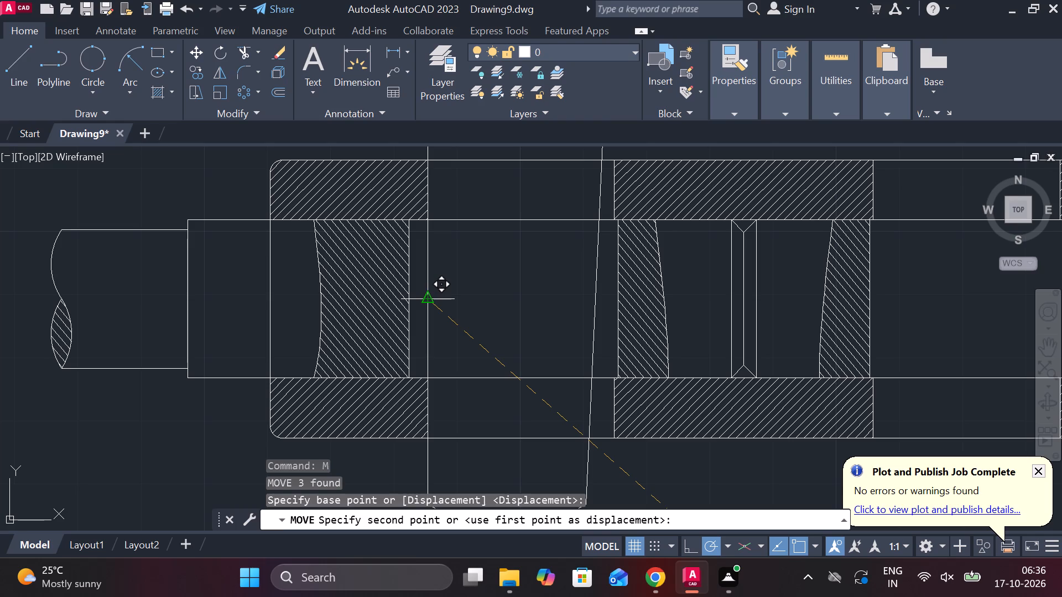
left_click(426, 296)
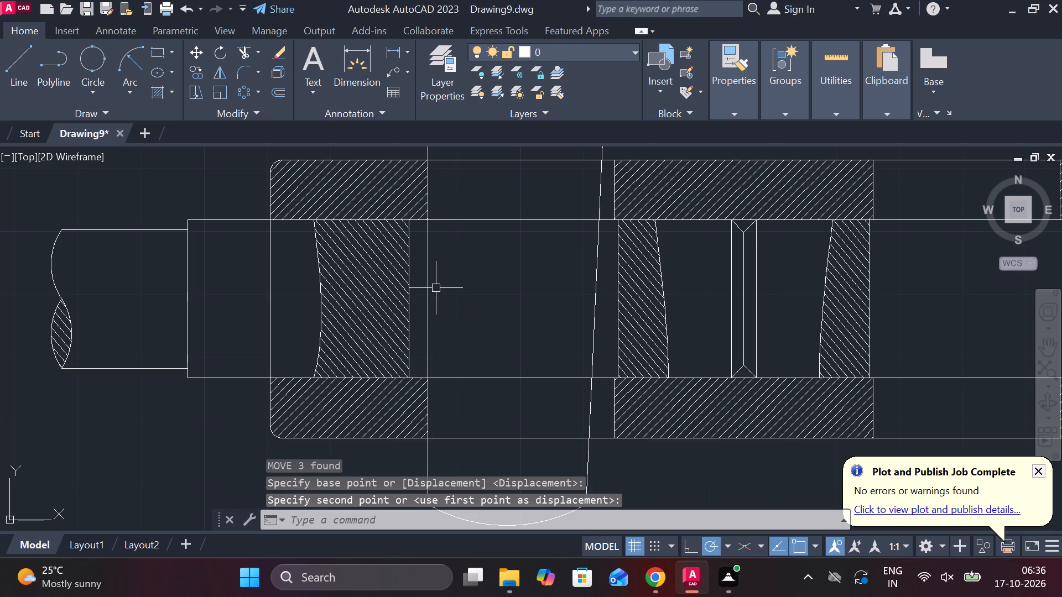
Erase the vertical helper line along the left cotter's straight side.
left_click(430, 284)
type("E")
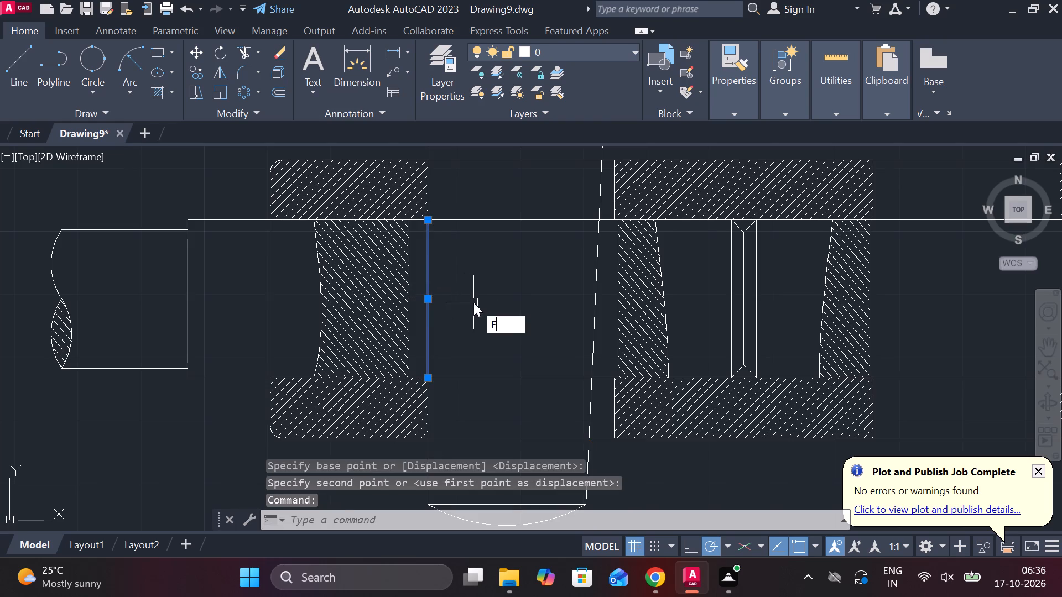
key("space")
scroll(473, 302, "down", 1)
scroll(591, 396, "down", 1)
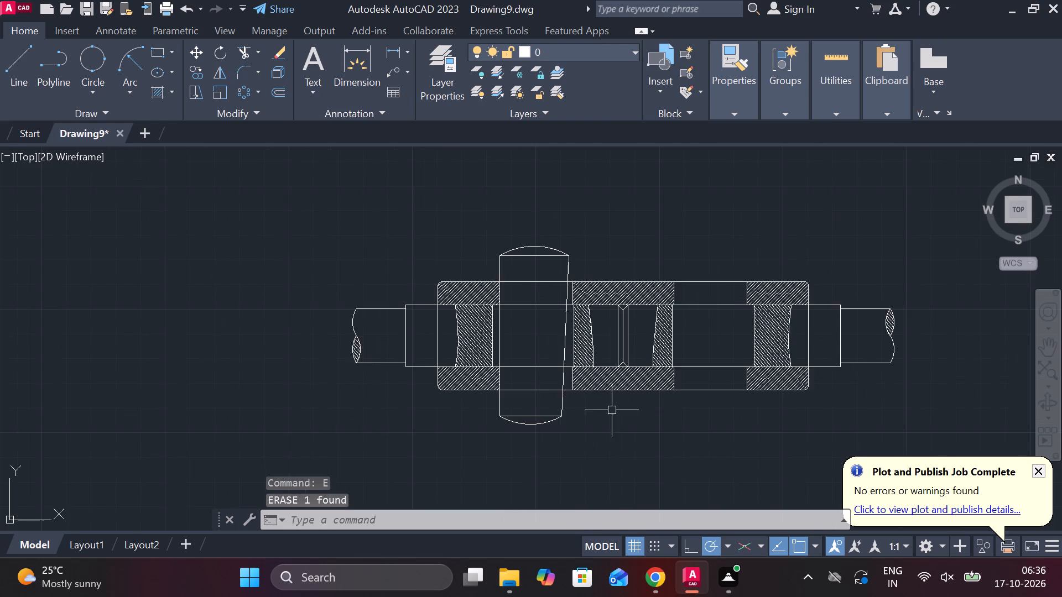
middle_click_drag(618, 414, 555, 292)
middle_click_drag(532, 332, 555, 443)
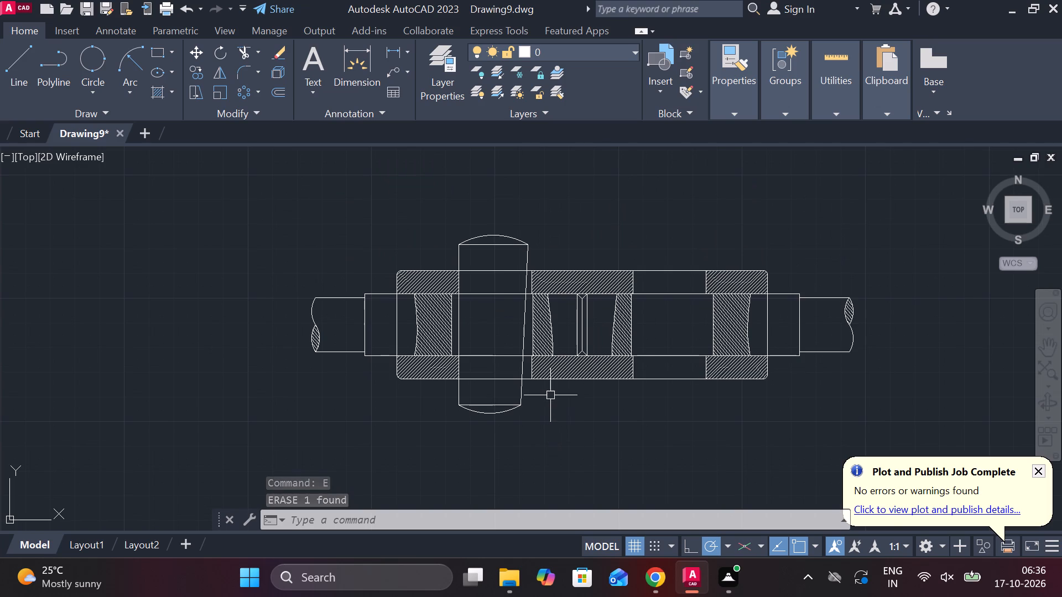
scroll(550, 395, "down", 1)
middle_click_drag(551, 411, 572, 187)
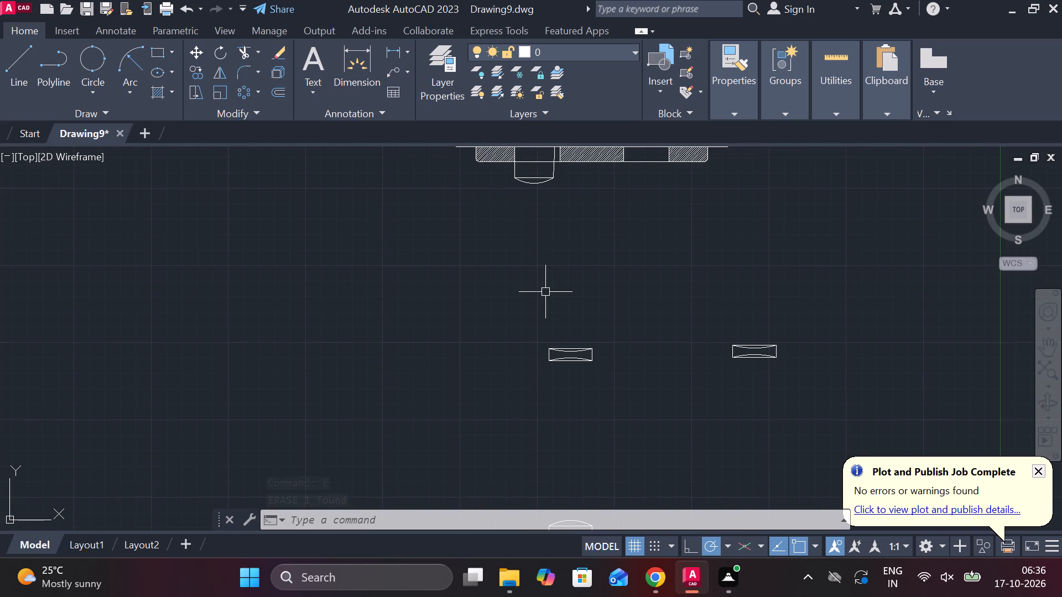
Move the remaining cotter by its straight side's midpoint to just below the sleeve's right slot.
scroll(533, 457, "down", 2)
middle_click_drag(538, 442, 518, 270)
left_click(504, 291)
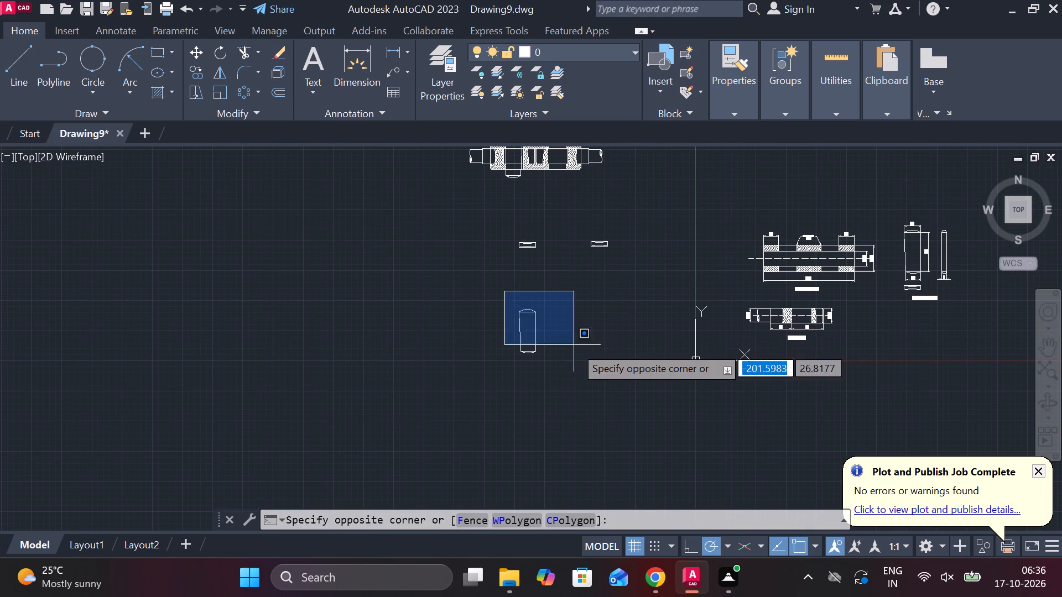
left_click(580, 380)
key("m")
key("Return")
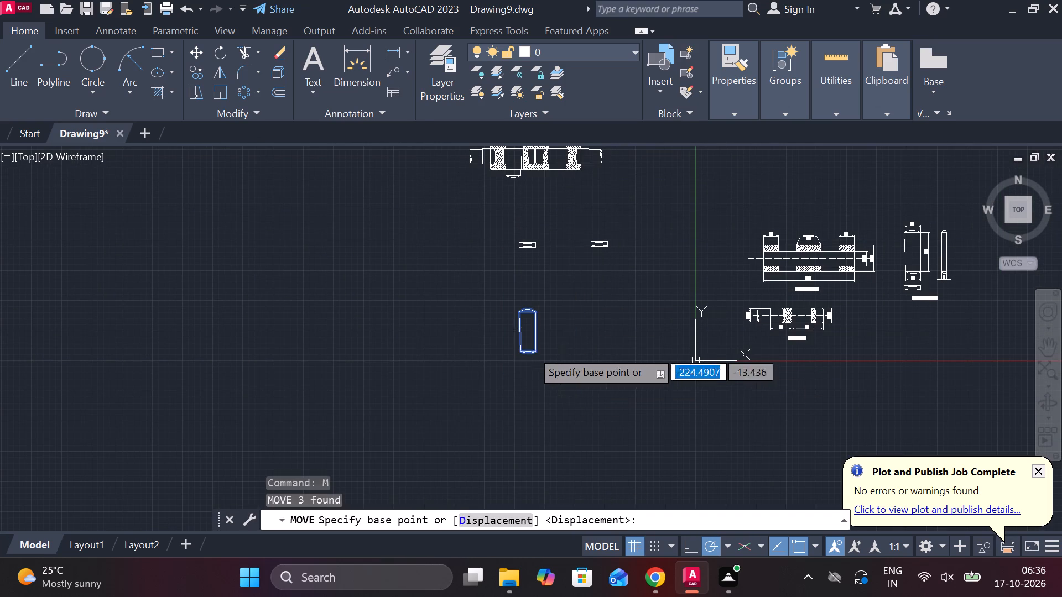
scroll(520, 333, "up", 3)
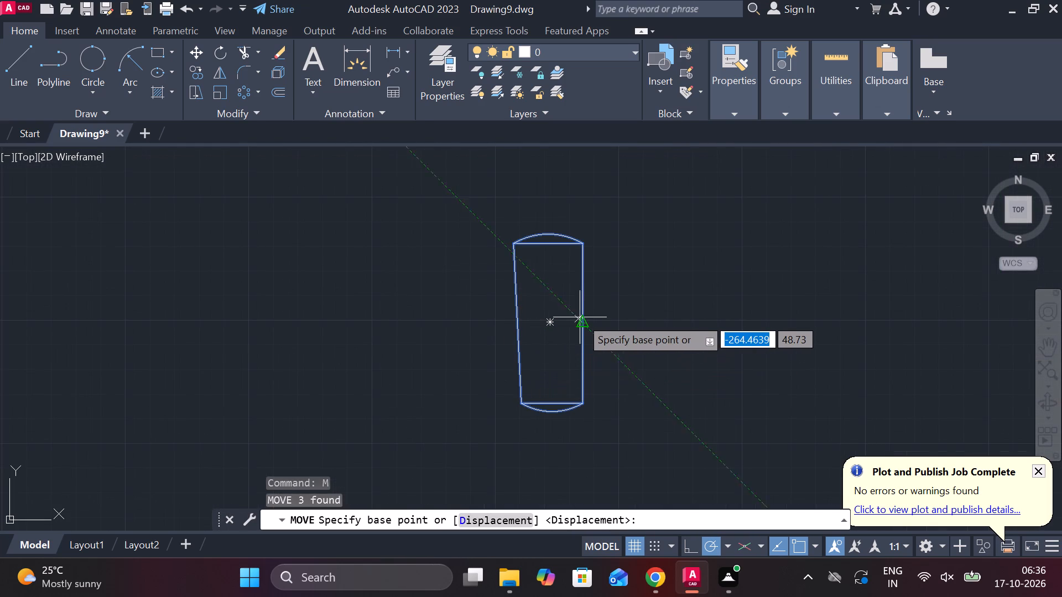
scroll(582, 320, "down", 2)
left_click(582, 320)
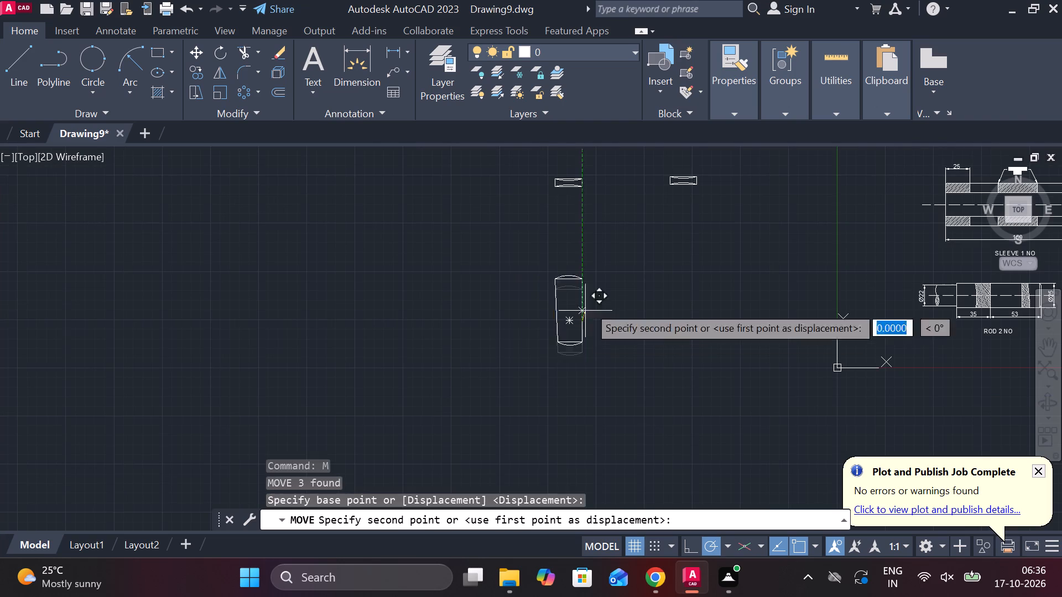
middle_click_drag(614, 259, 580, 438)
middle_click_drag(596, 305, 584, 374)
scroll(575, 344, "up", 3)
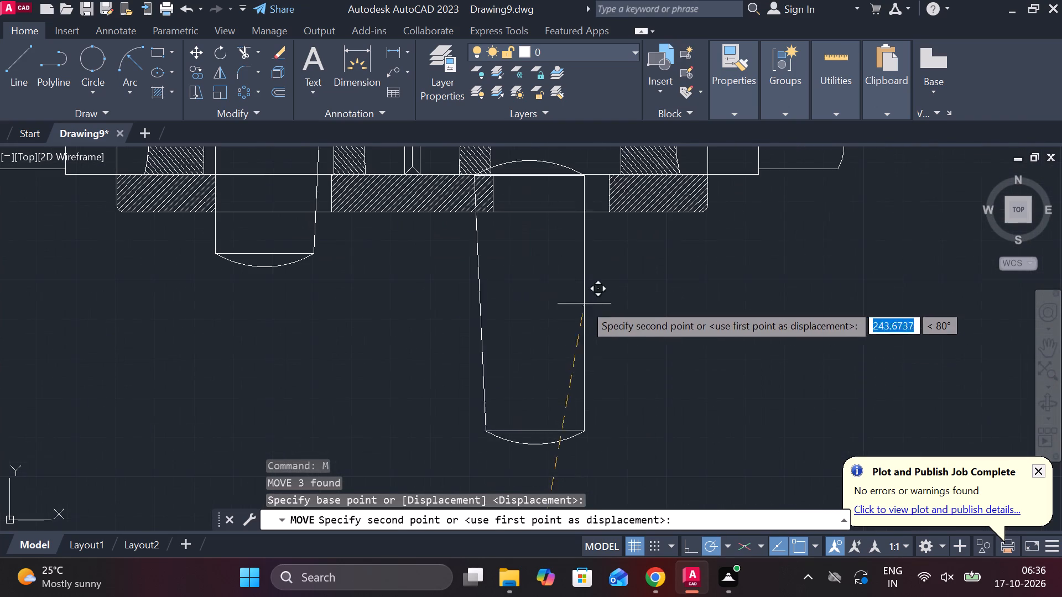
middle_click_drag(612, 211, 577, 397)
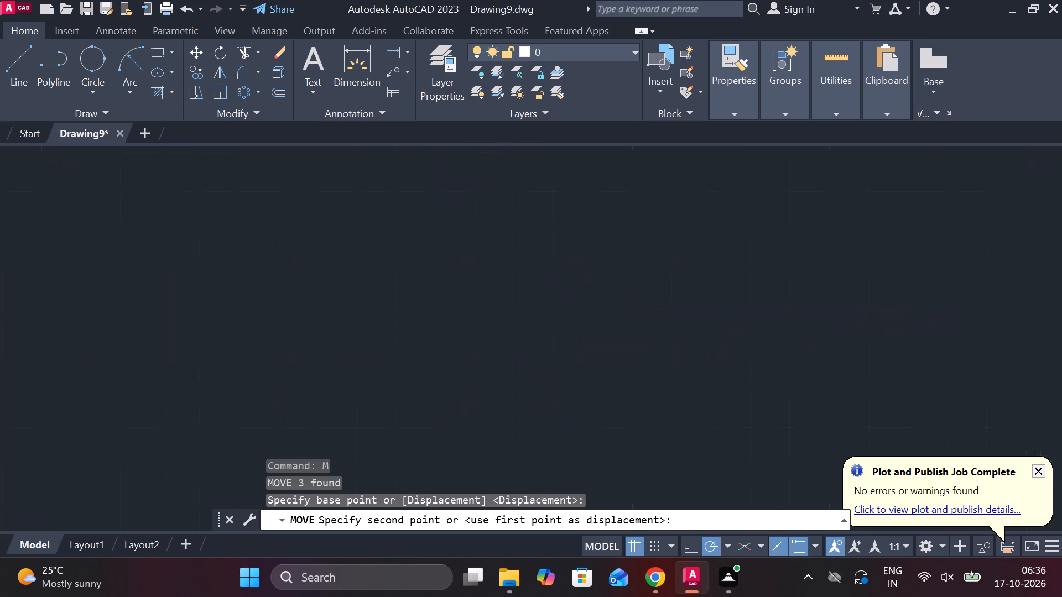
scroll(575, 319, "down", 2)
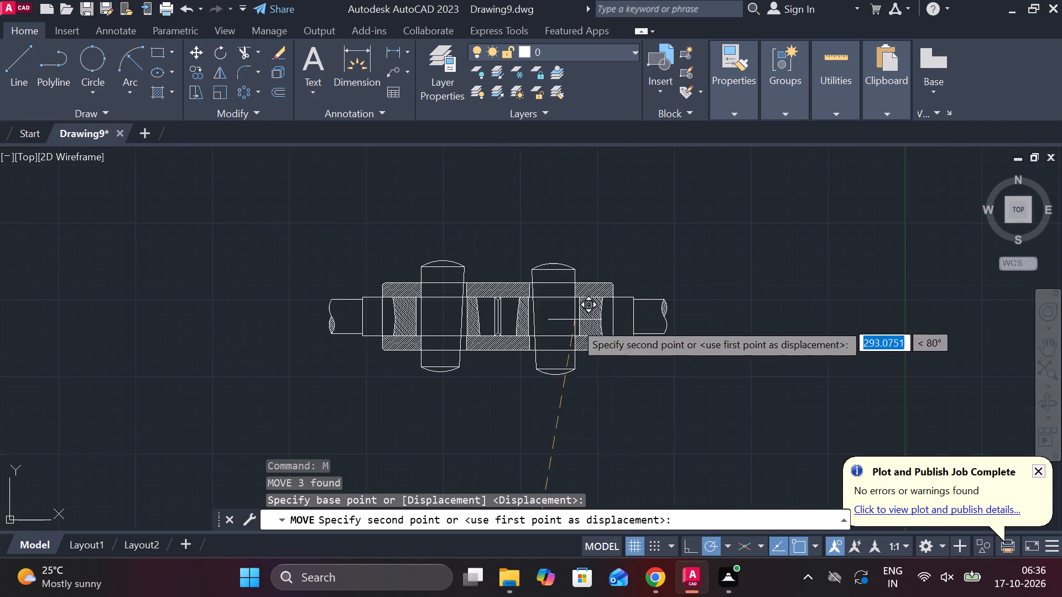
left_click(576, 411)
scroll(610, 337, "up", 1)
key("Escape")
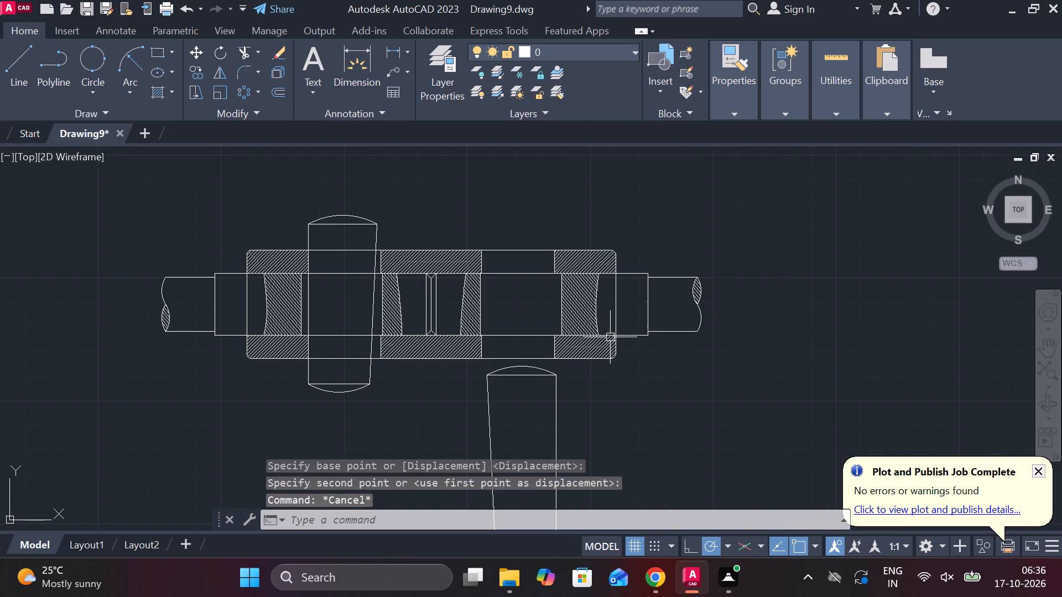
Draw a vertical helper line across the bore at the right slot's outer edge, joining the sleeve's upper and lower slot edges.
key("l")
key("Return")
scroll(542, 280, "up", 2)
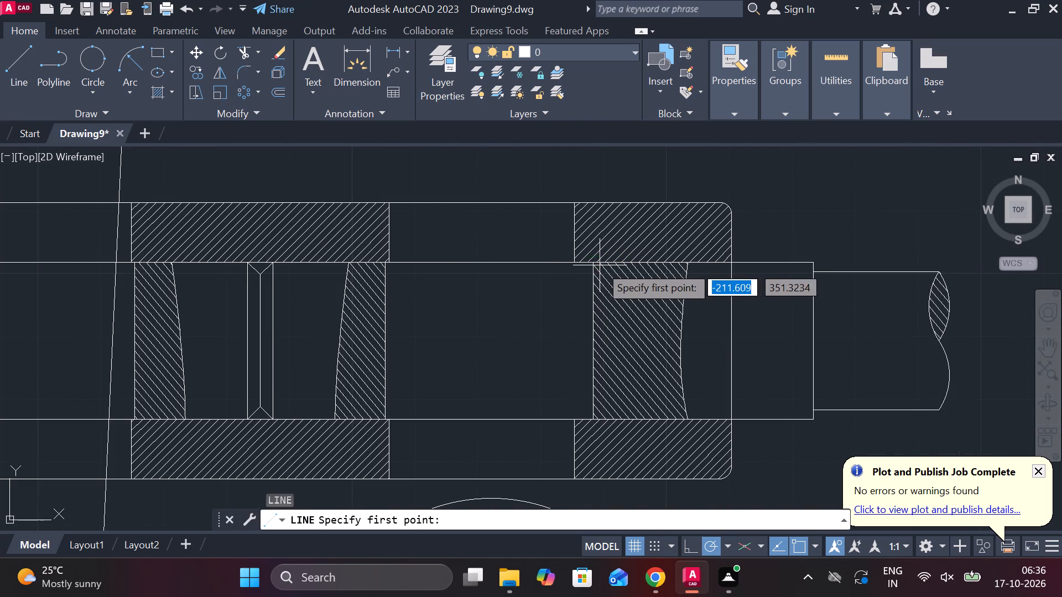
left_click(577, 265)
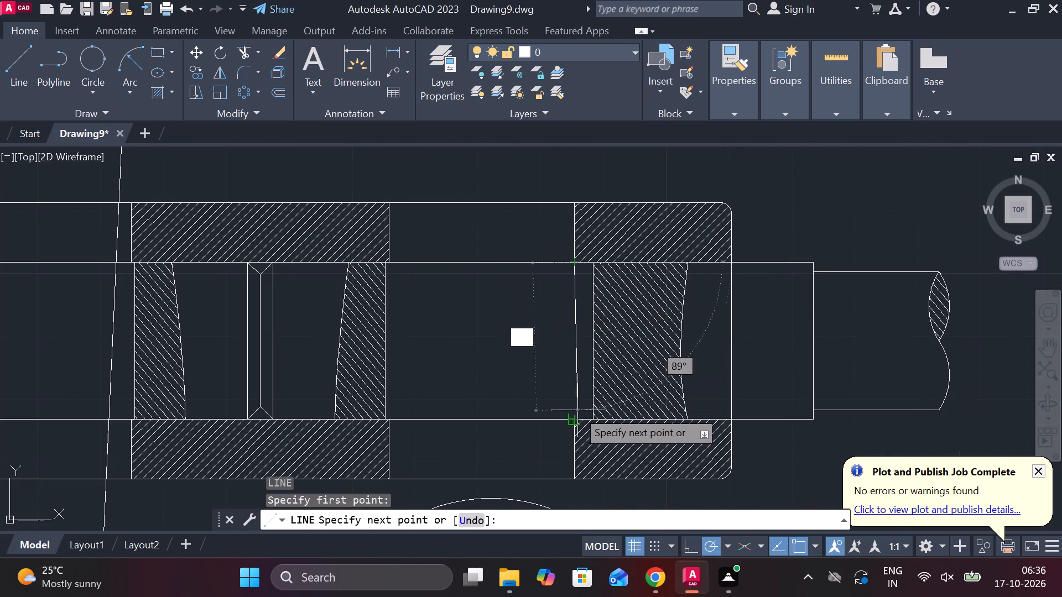
left_click(574, 416)
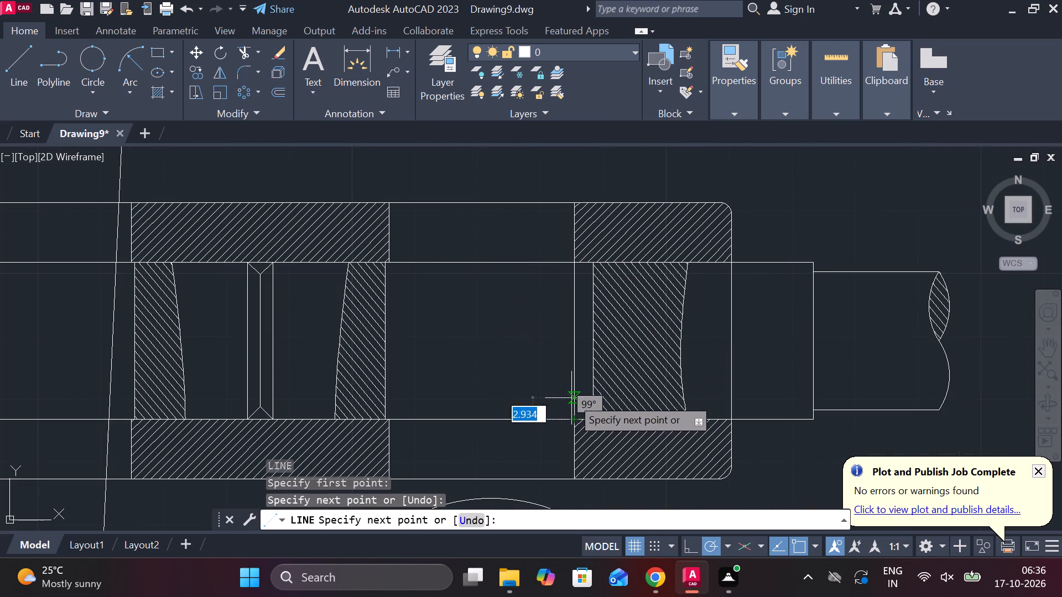
key("Escape")
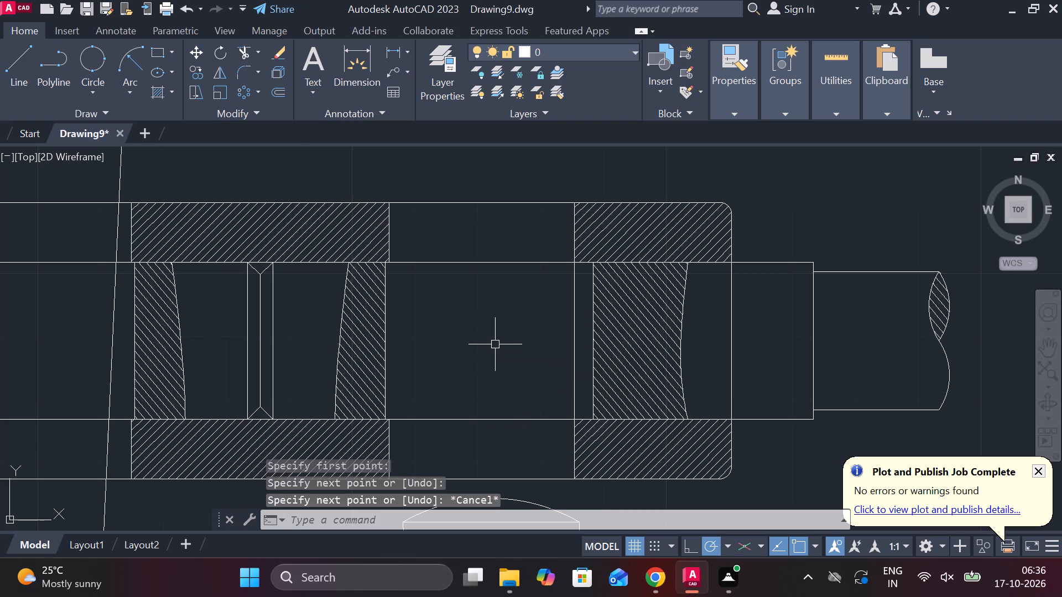
Measure the horizontal gap between the left rod's hatch edge and the left cotter's straight side.
scroll(496, 344, "down", 1)
middle_click_drag(509, 347, 698, 350)
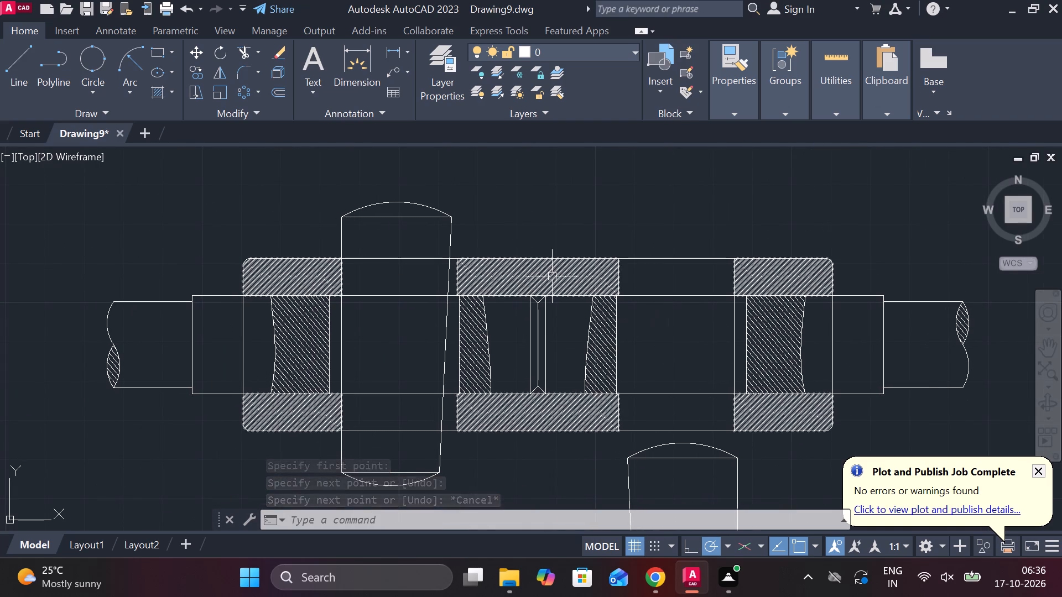
left_click(397, 55)
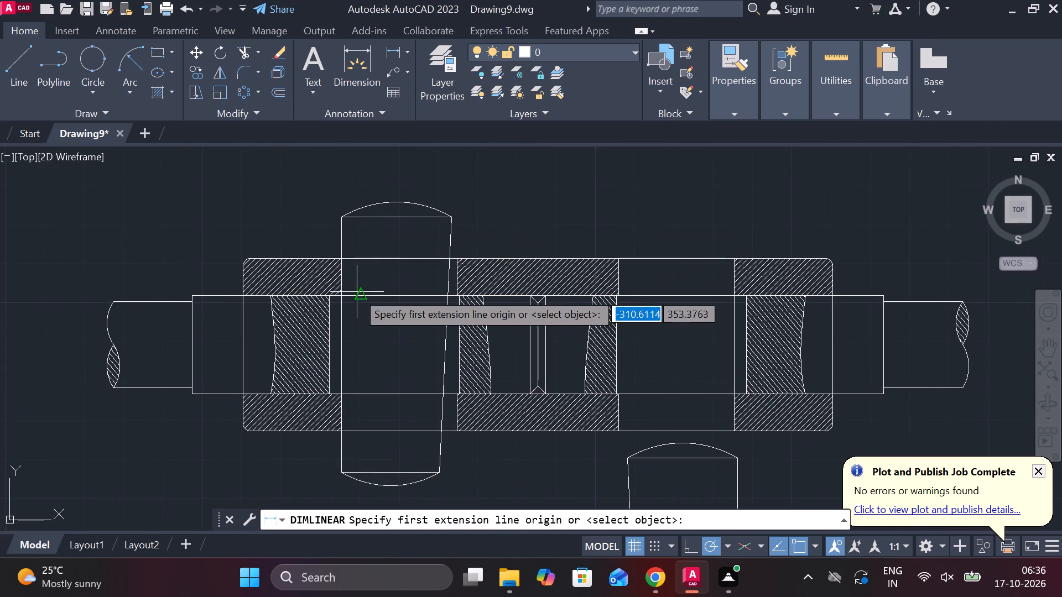
scroll(348, 330, "up", 2)
middle_click_drag(382, 336, 522, 321)
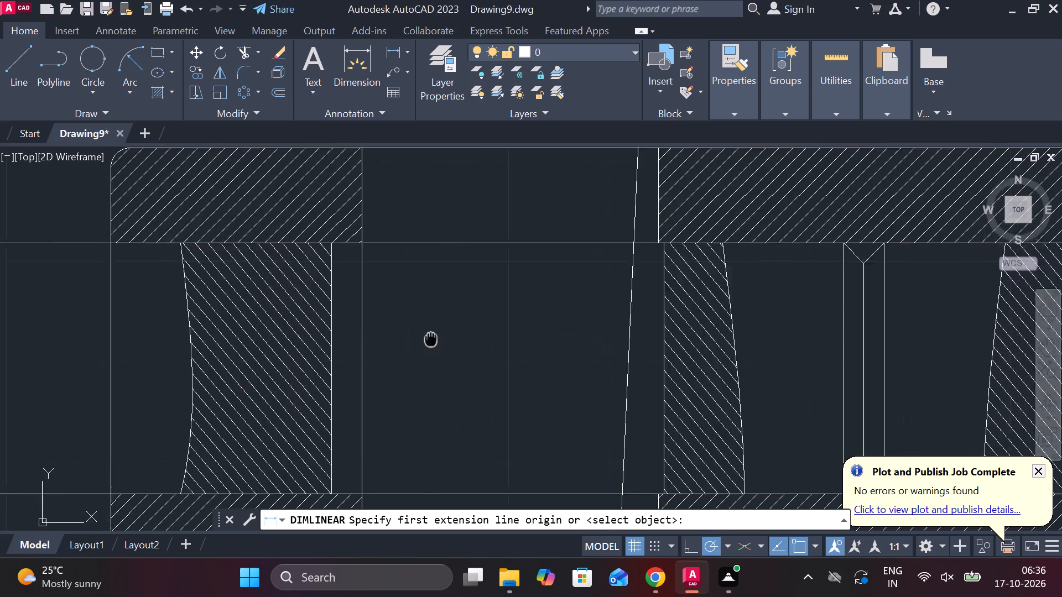
middle_click_drag(522, 321, 552, 314)
left_click(473, 321)
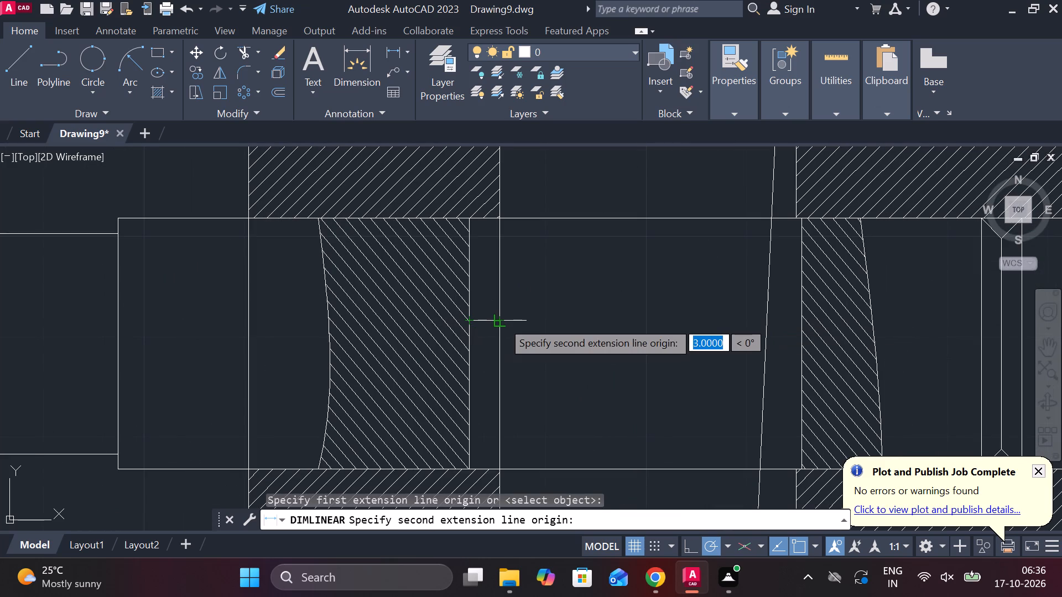
scroll(502, 321, "down", 3)
key("Escape")
Move the lower cotter, including its end arcs, by its straight side's midpoint onto the midpoint of the helper line in the right slot.
middle_click_drag(514, 323, 358, 256)
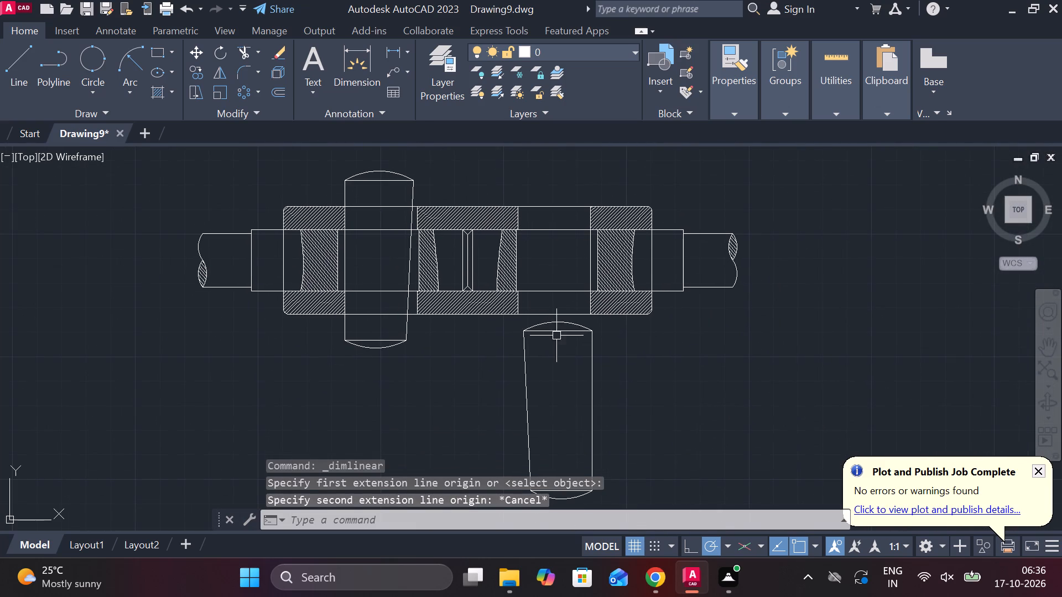
scroll(666, 374, "down", 1)
scroll(611, 377, "up", 2)
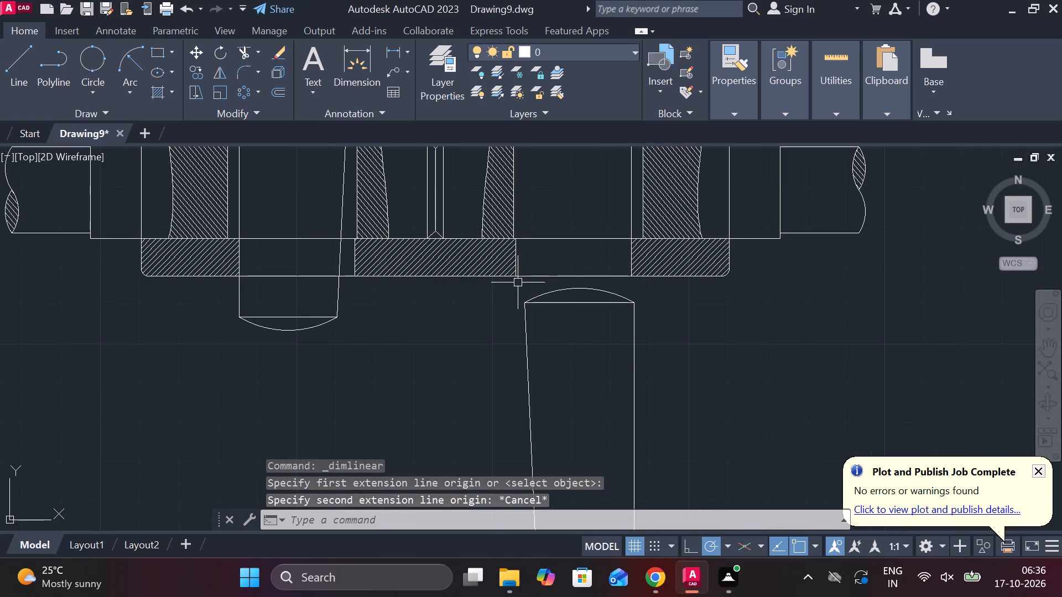
left_click_drag(518, 280, 523, 280)
key("Escape")
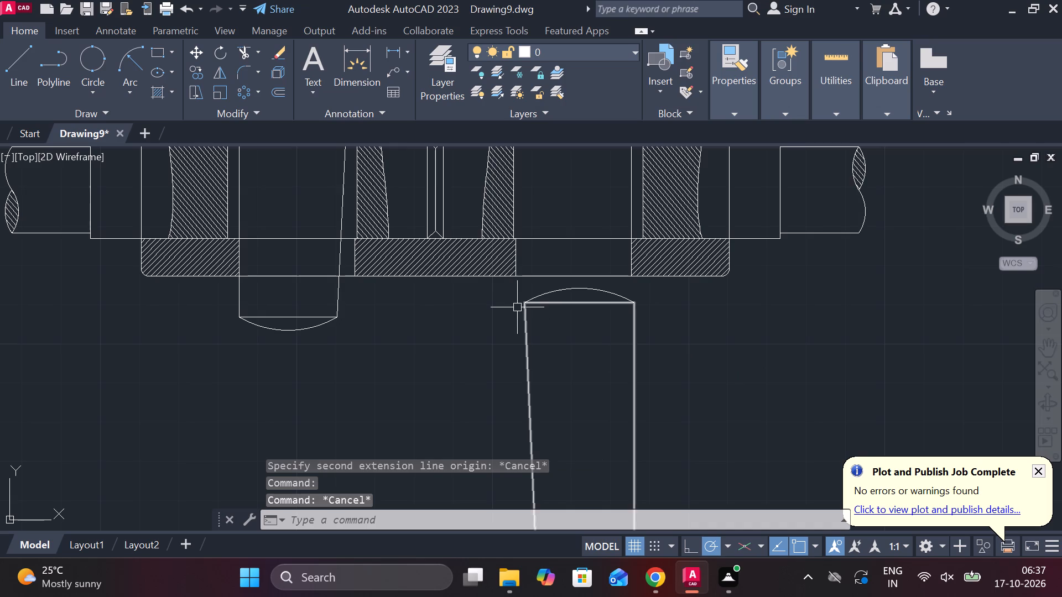
left_click(519, 291)
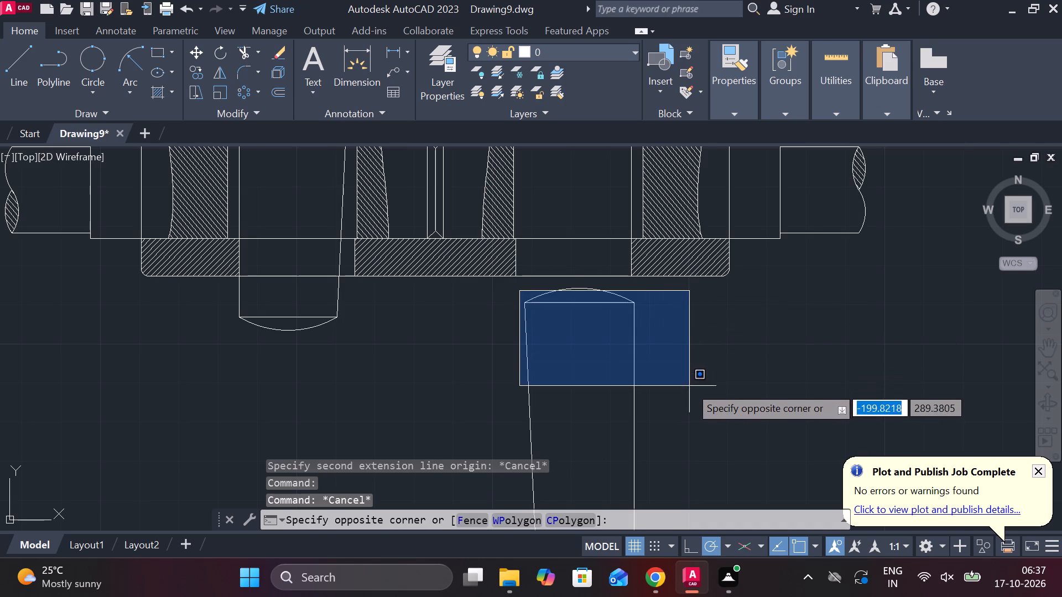
middle_click_drag(688, 387, 653, 228)
left_click(655, 438)
middle_click_drag(678, 307, 667, 469)
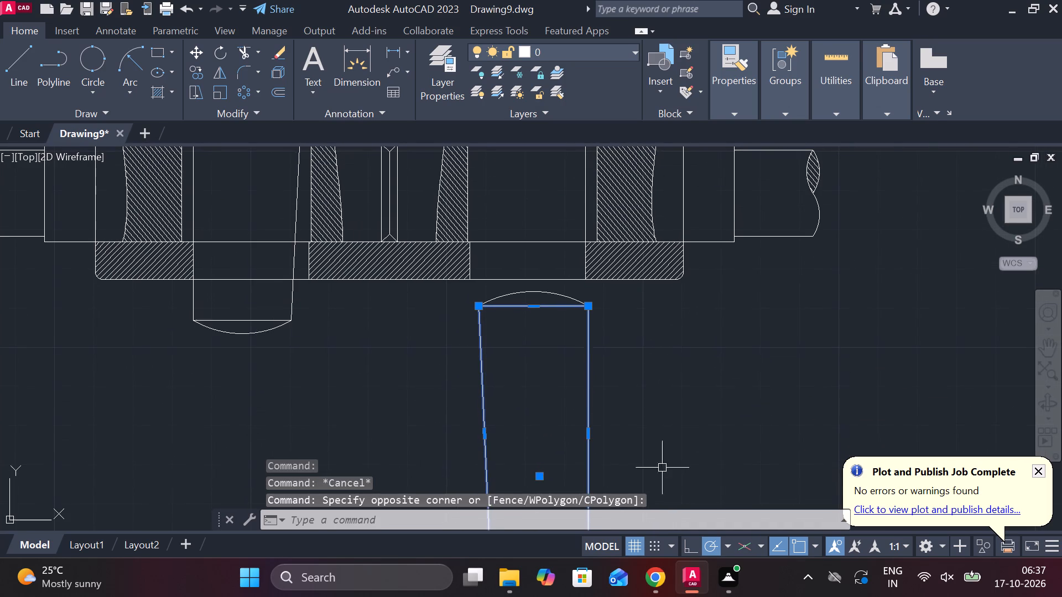
left_click(559, 292)
key("m")
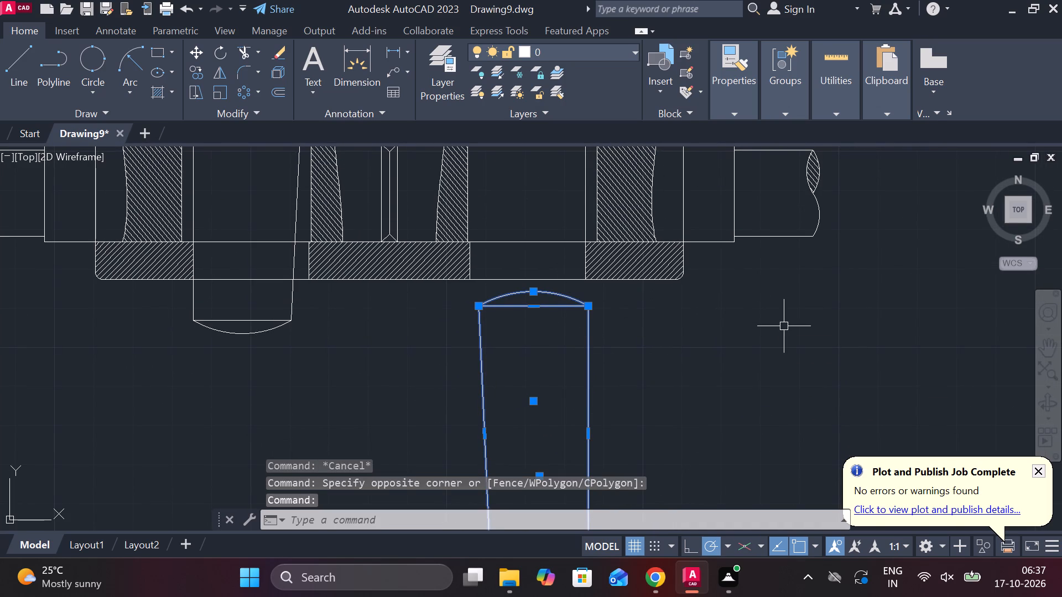
key("Return")
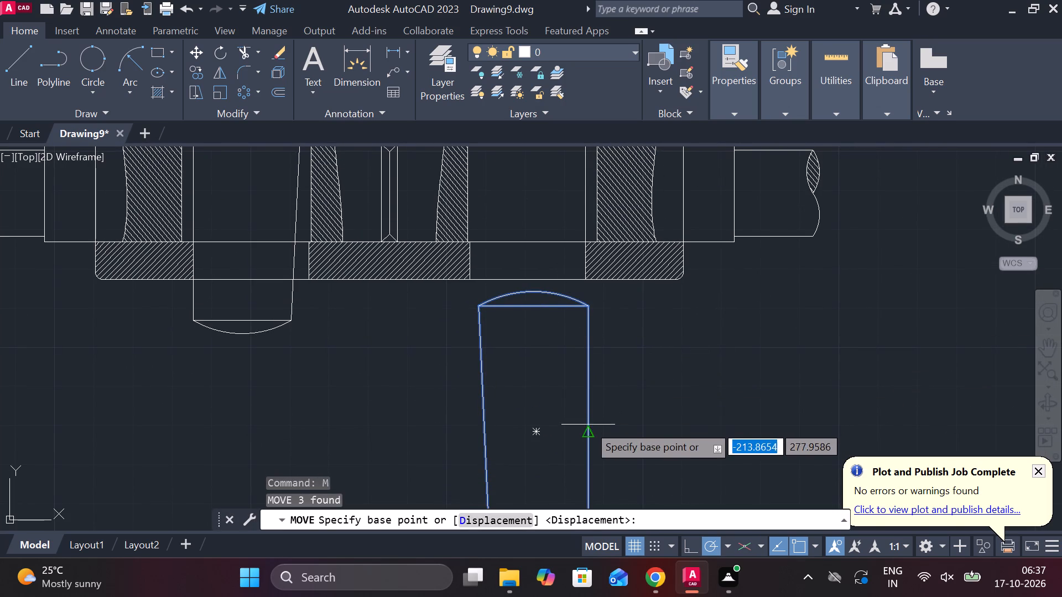
left_click(588, 429)
middle_click_drag(577, 230, 559, 358)
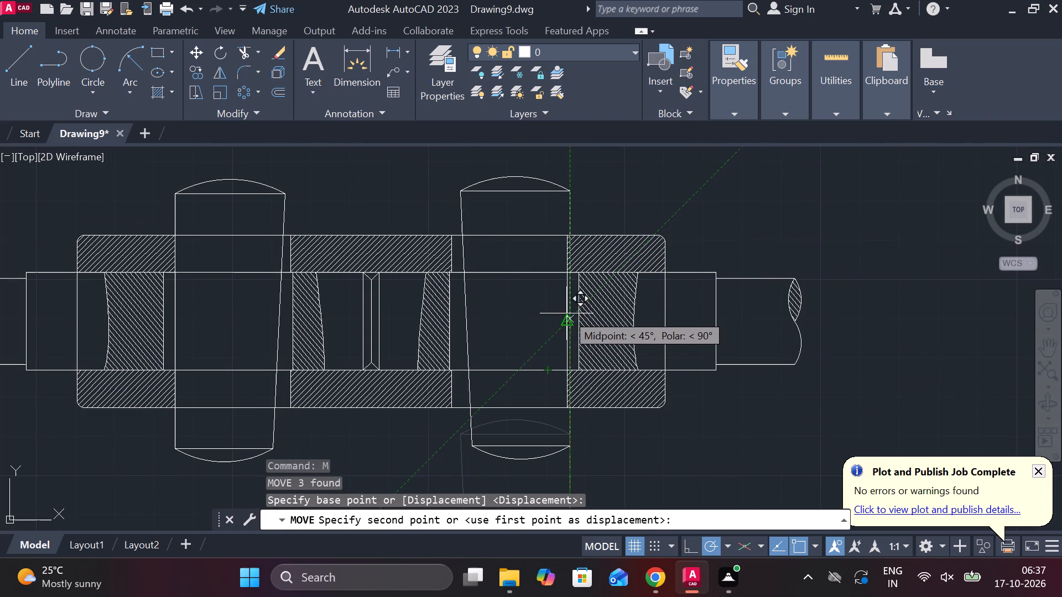
scroll(572, 323, "up", 2)
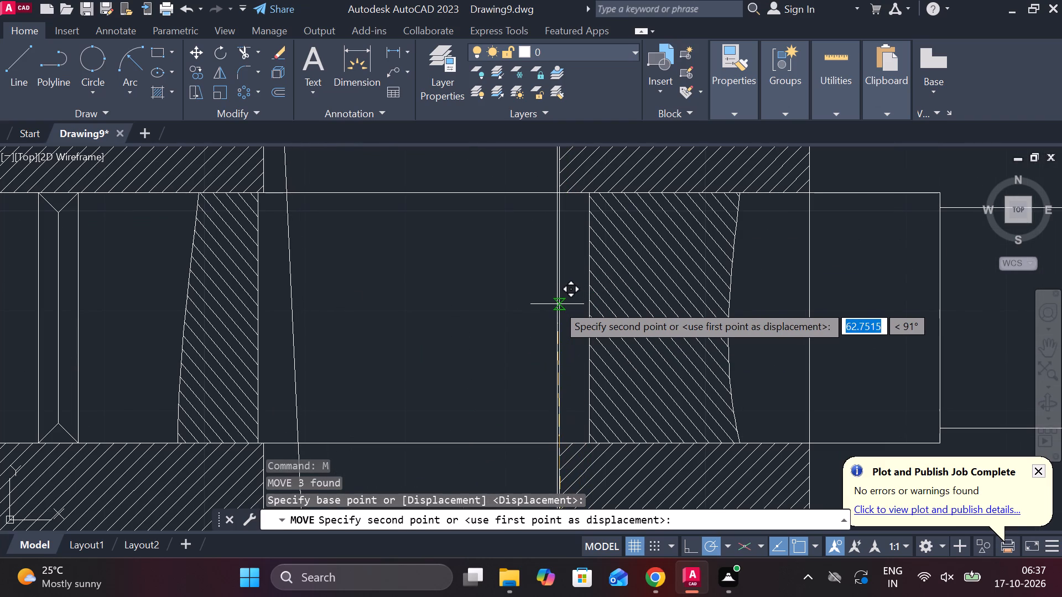
scroll(544, 287, "down", 1)
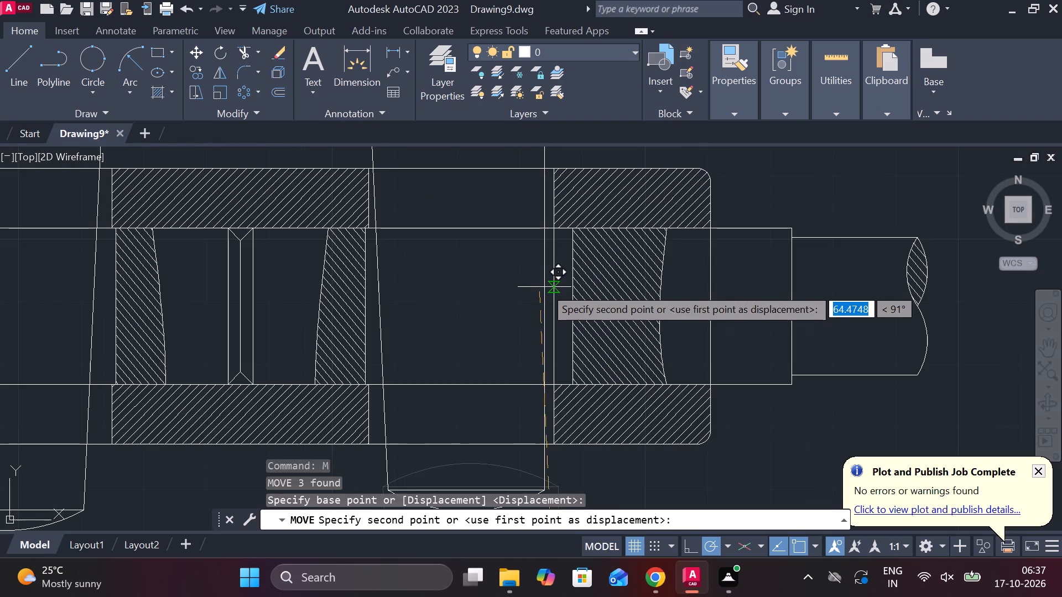
left_click(549, 308)
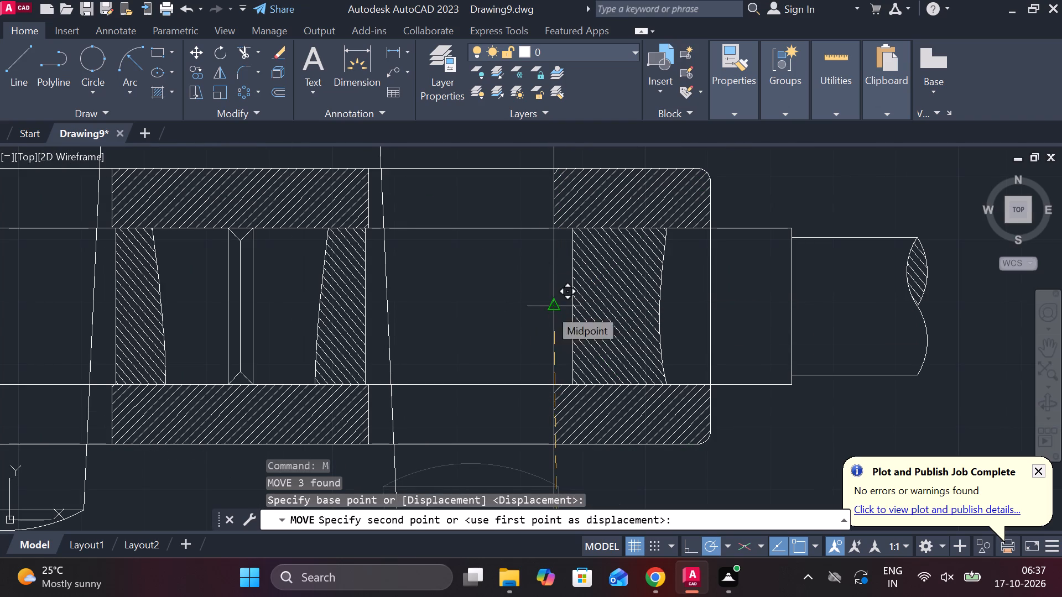
key("Escape")
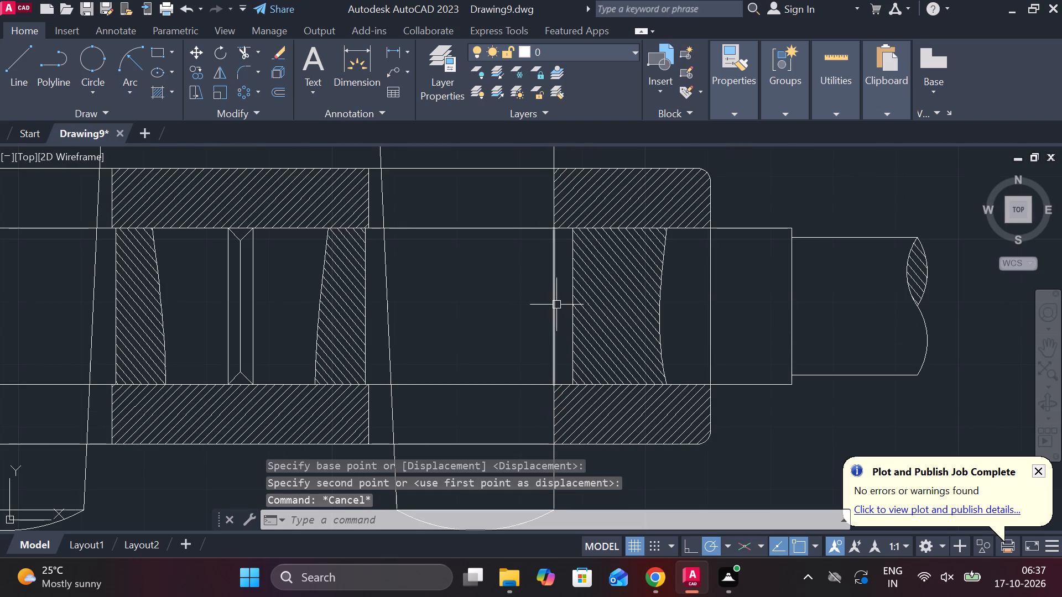
Erase the vertical helper line along the right cotter's straight side.
left_click(556, 305)
type("E")
key("space")
Set the angle of the sleeve's ANSI31 section hatch to 10.
scroll(578, 321, "down", 2)
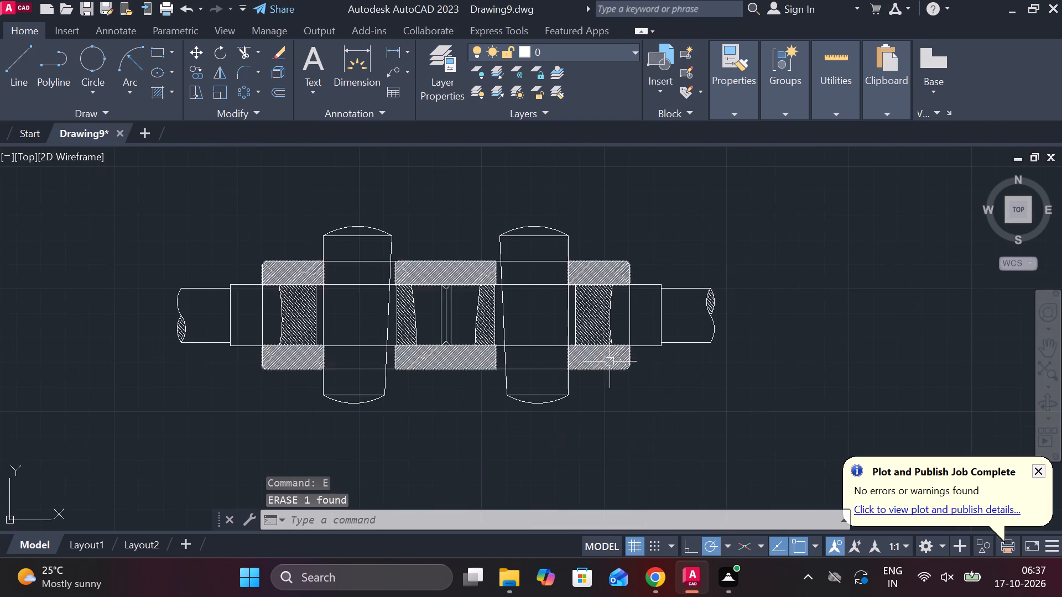
scroll(610, 362, "down", 1)
middle_click_drag(602, 420, 627, 410)
scroll(534, 391, "up", 1)
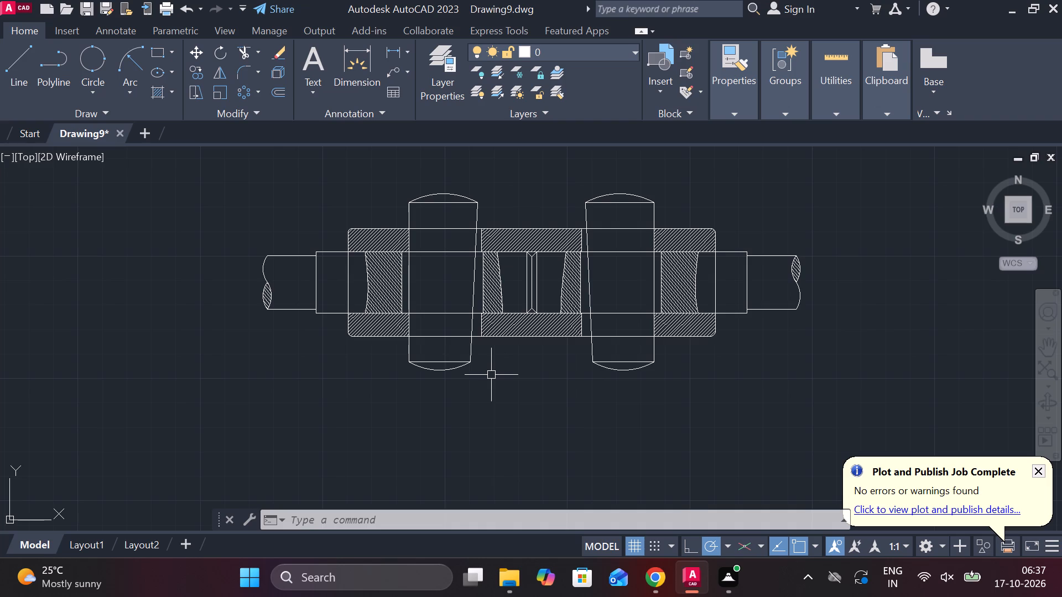
double_click(364, 240)
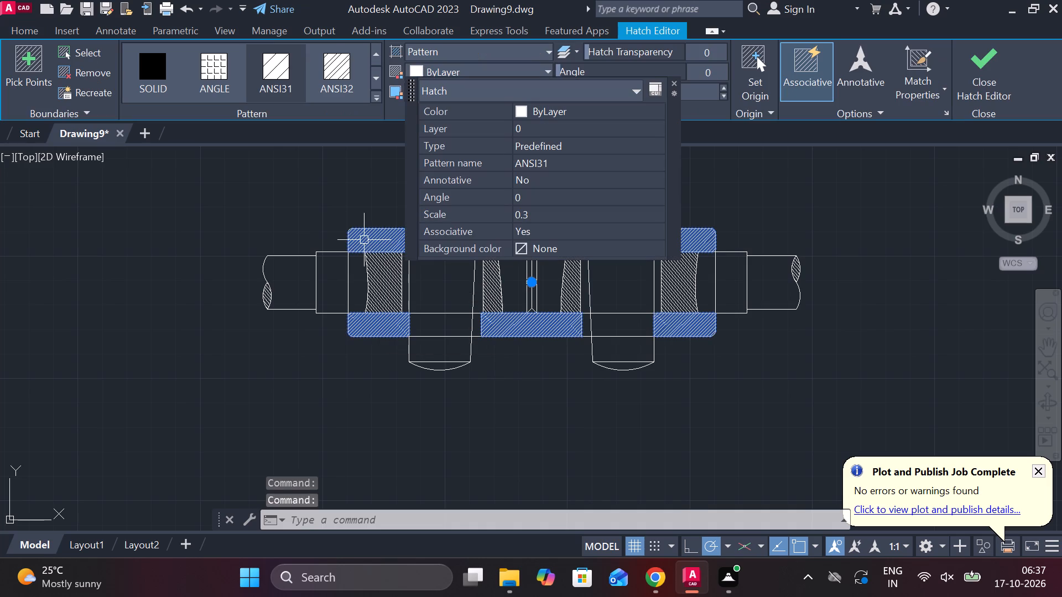
scroll(523, 160, "down", 2)
scroll(508, 222, "up", 2)
left_click(520, 200)
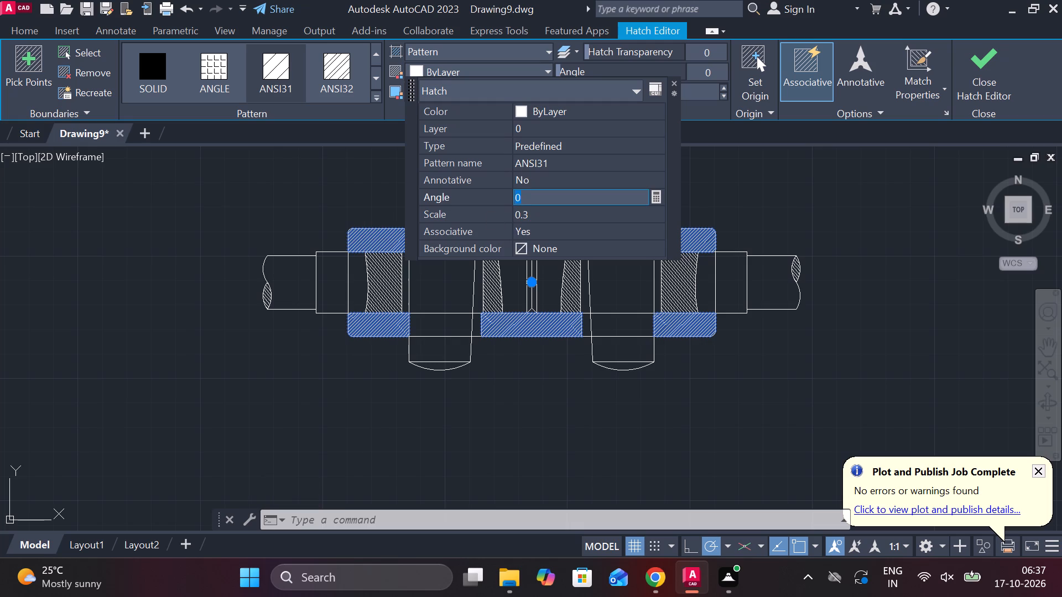
type("10")
key("Return")
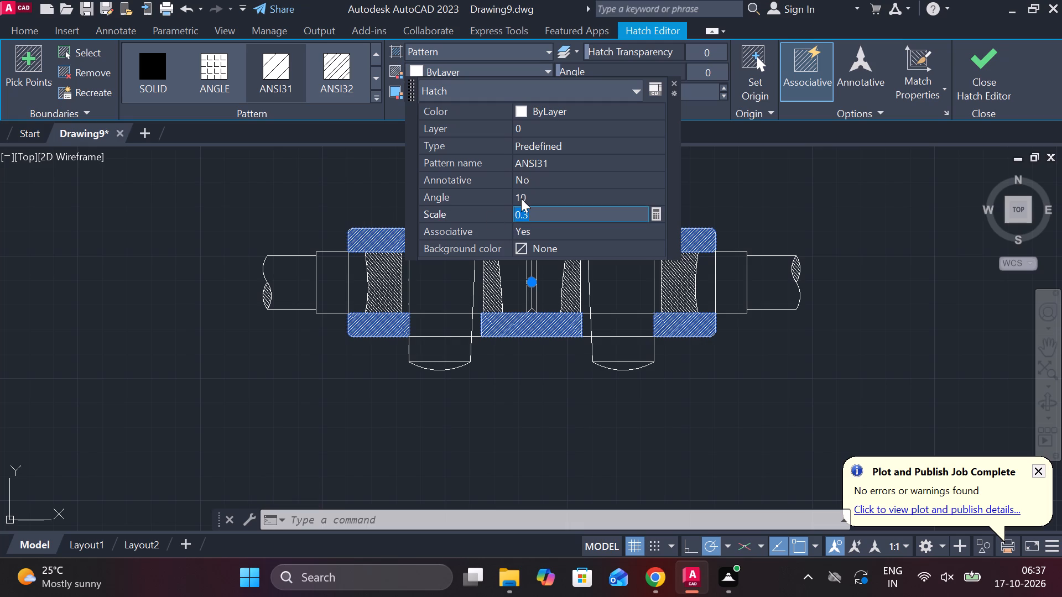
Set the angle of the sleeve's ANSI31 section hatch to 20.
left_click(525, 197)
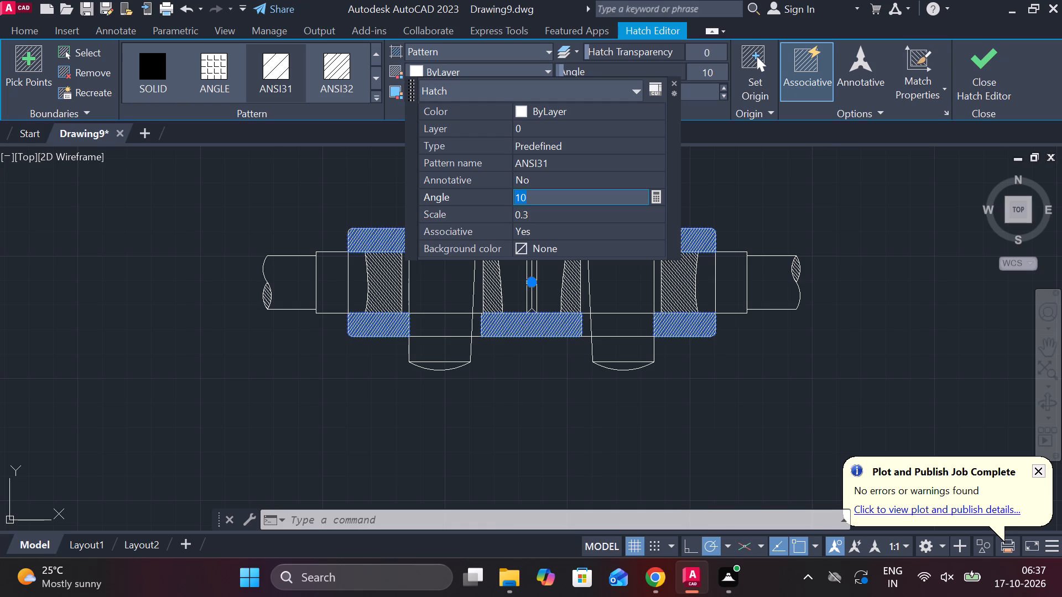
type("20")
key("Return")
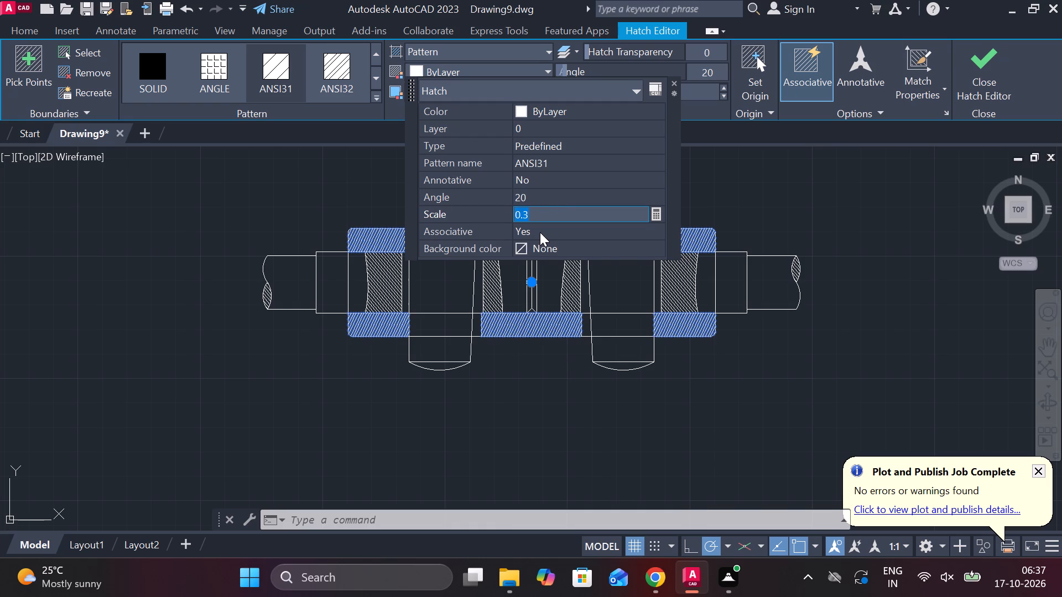
Set the sleeve's section hatch to angle 0 and scale 0.4, and finish editing the hatch.
left_click(536, 201)
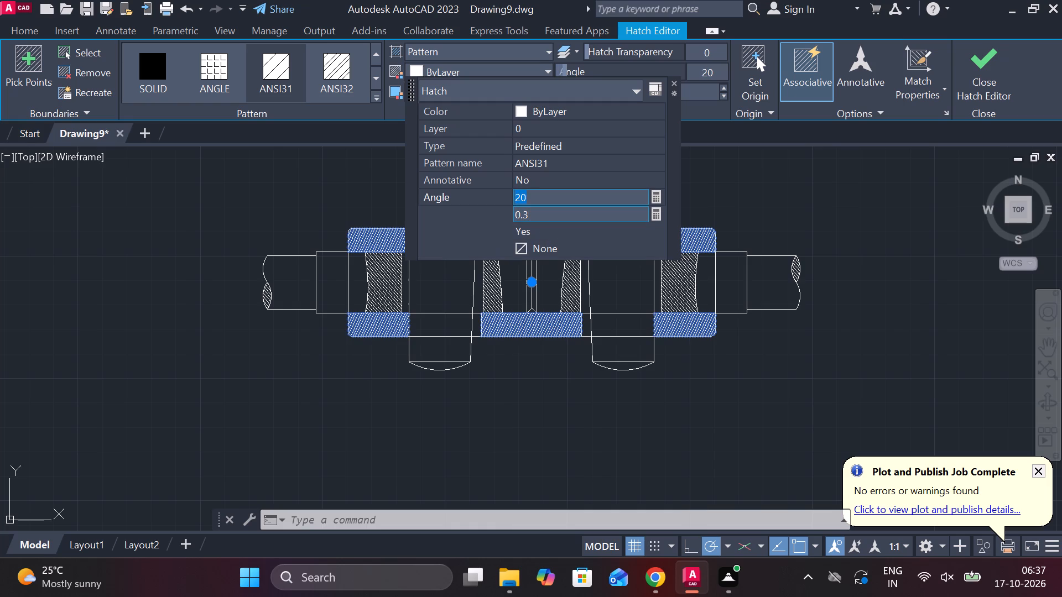
key("0")
key("Return")
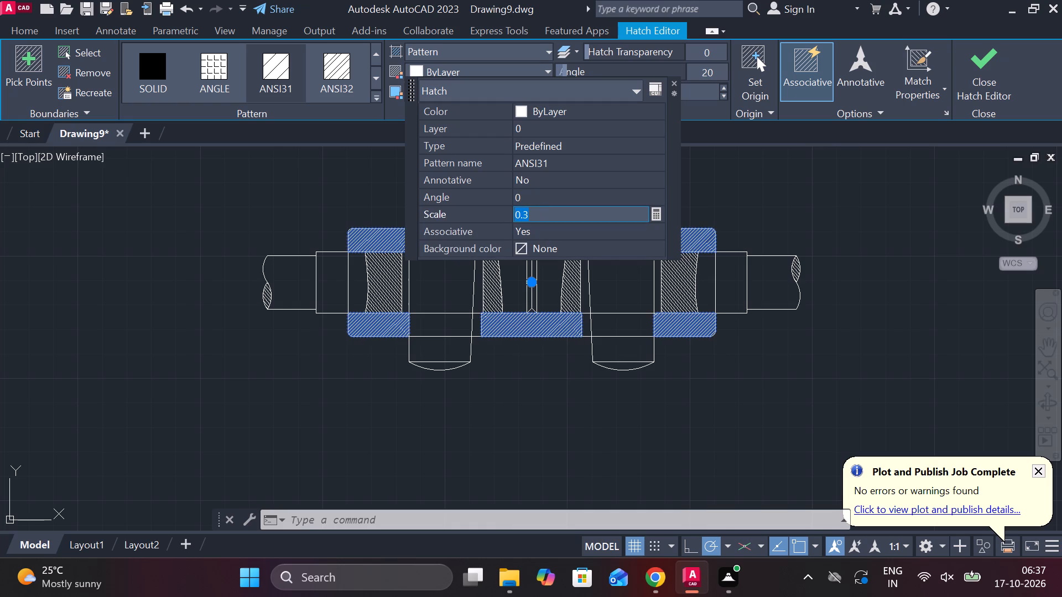
key("period")
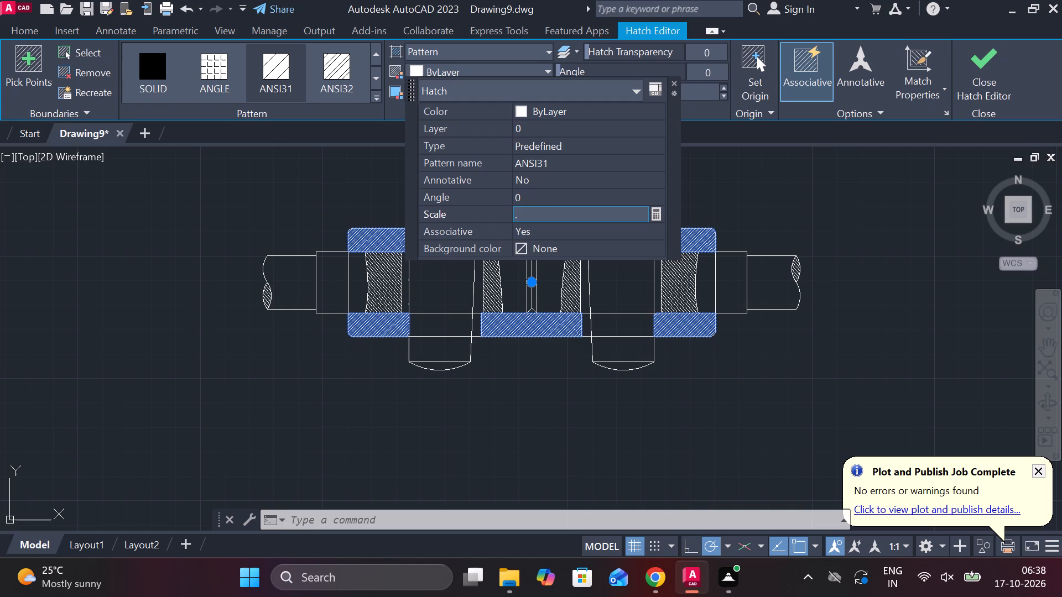
type("4")
key("space")
left_click(550, 200)
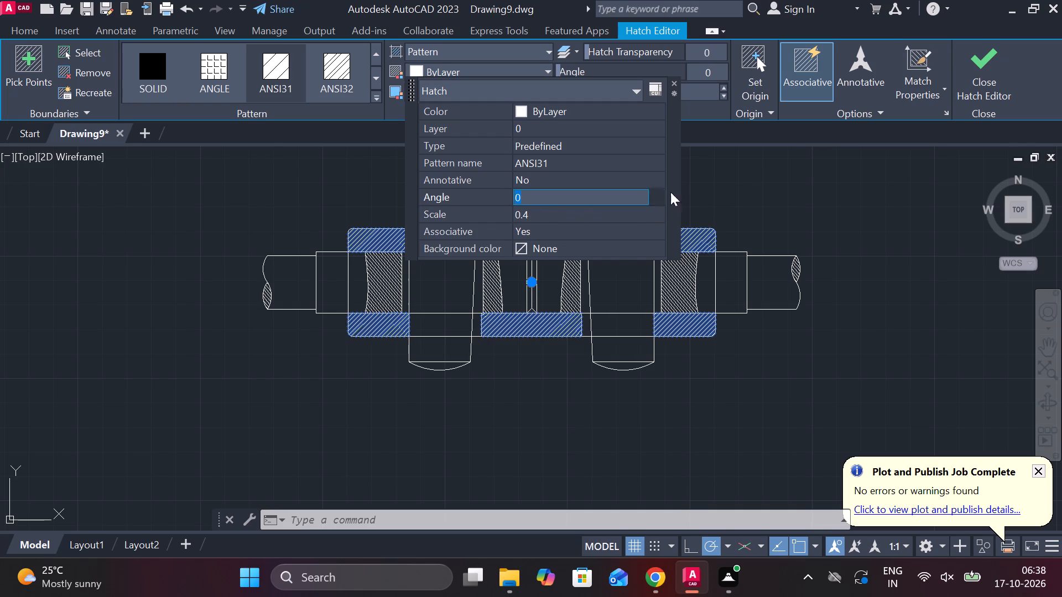
left_click(961, 71)
Set the left rod's section hatch, on both sides of its cotter, to scale 0.5 and angle 90.
middle_click_drag(501, 321, 484, 321)
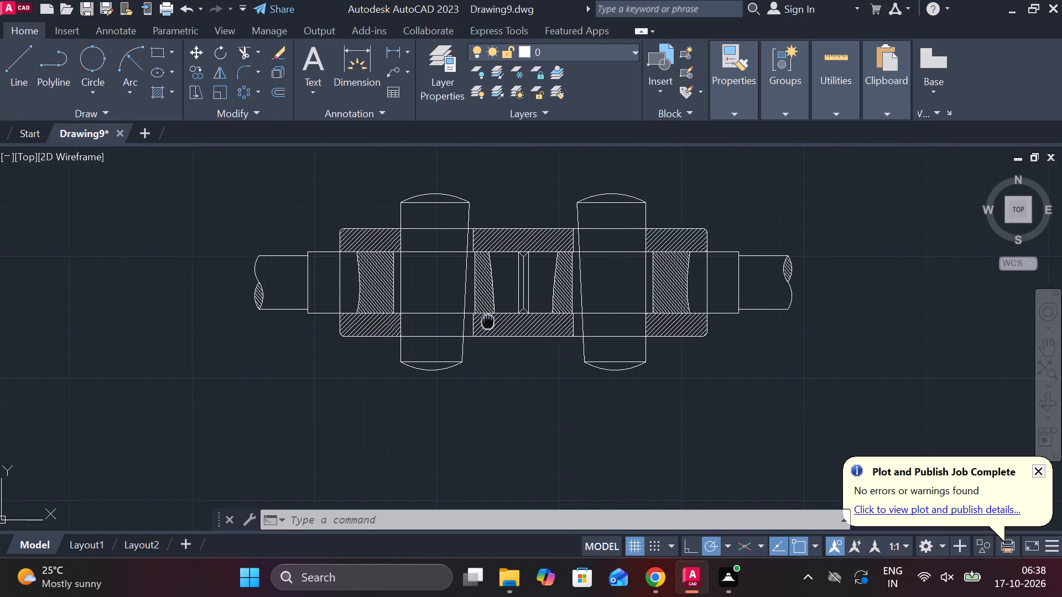
middle_click_drag(484, 321, 481, 321)
middle_click_drag(502, 383, 512, 384)
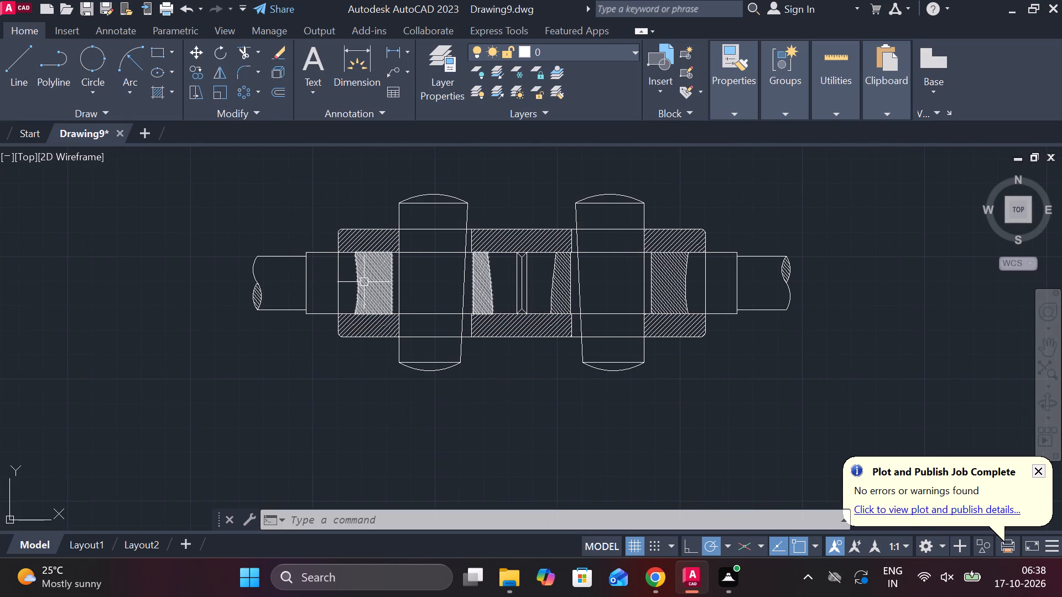
left_click(364, 281)
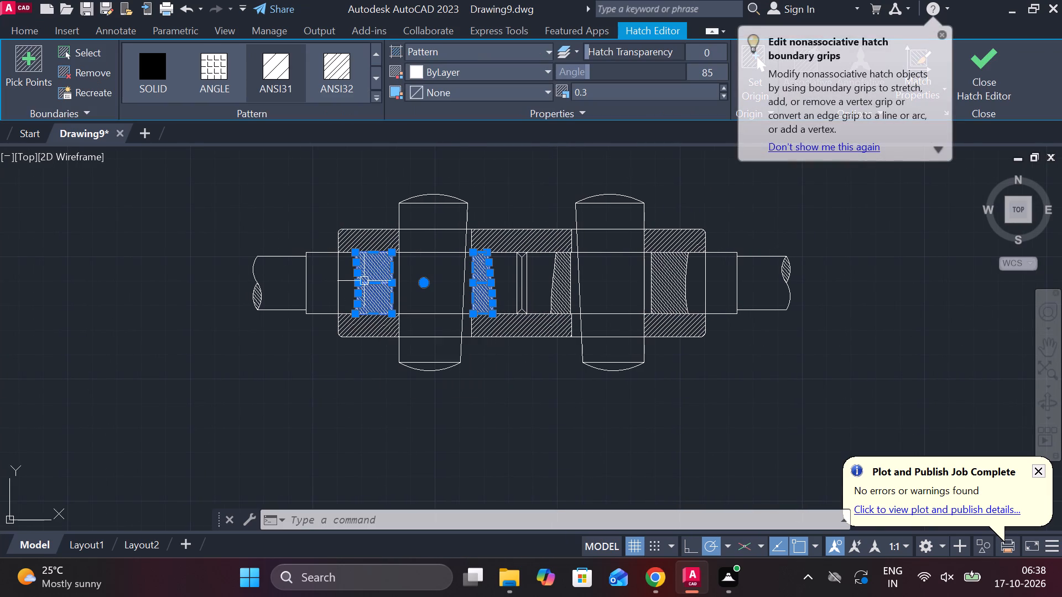
key("Escape")
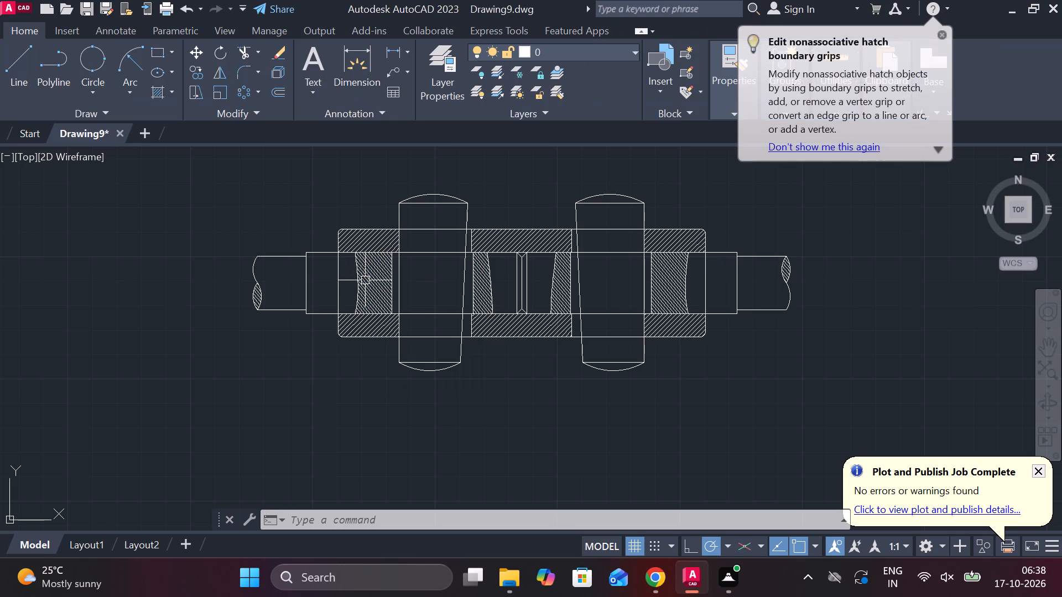
double_click(367, 279)
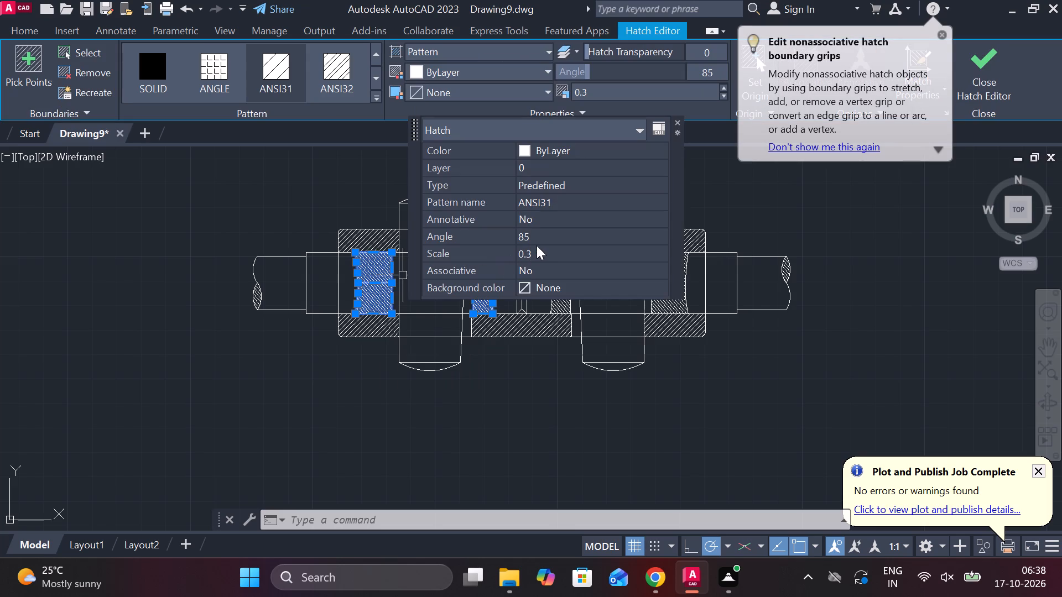
left_click(537, 253)
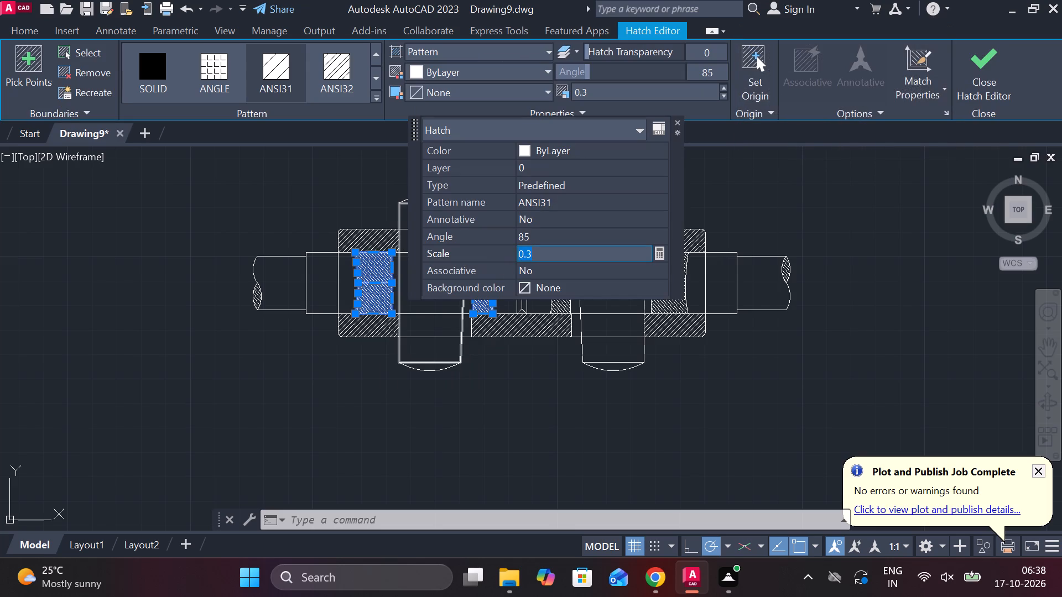
type(".5")
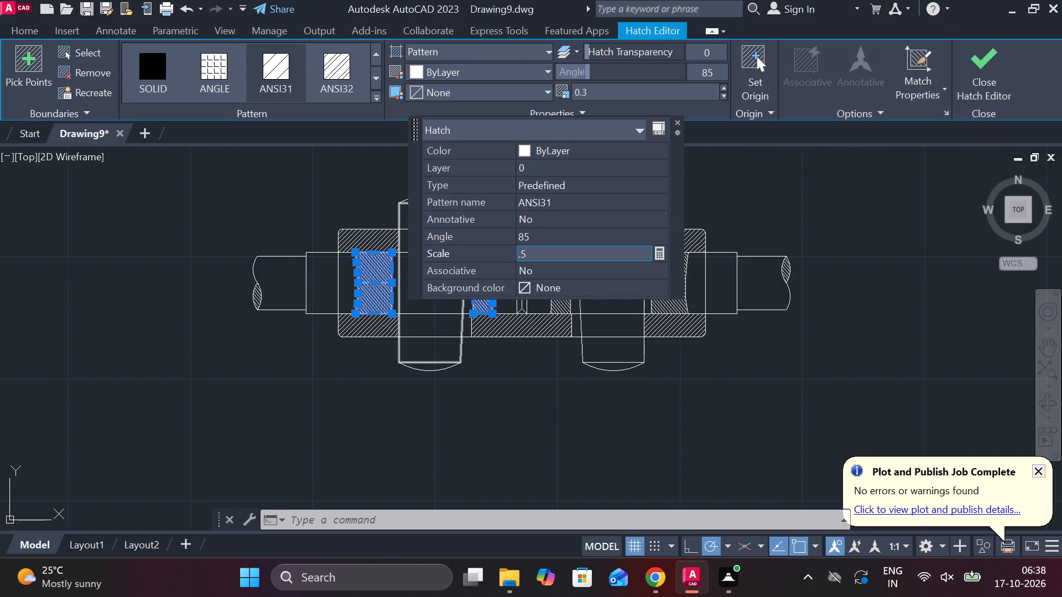
left_click(546, 244)
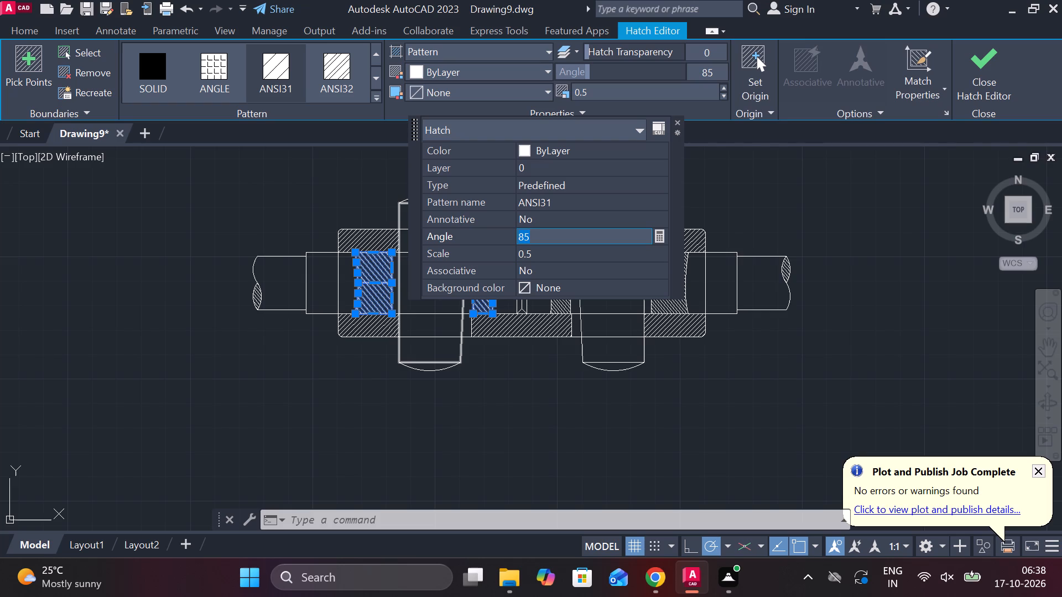
left_click_drag(545, 239, 533, 239)
left_click(533, 239)
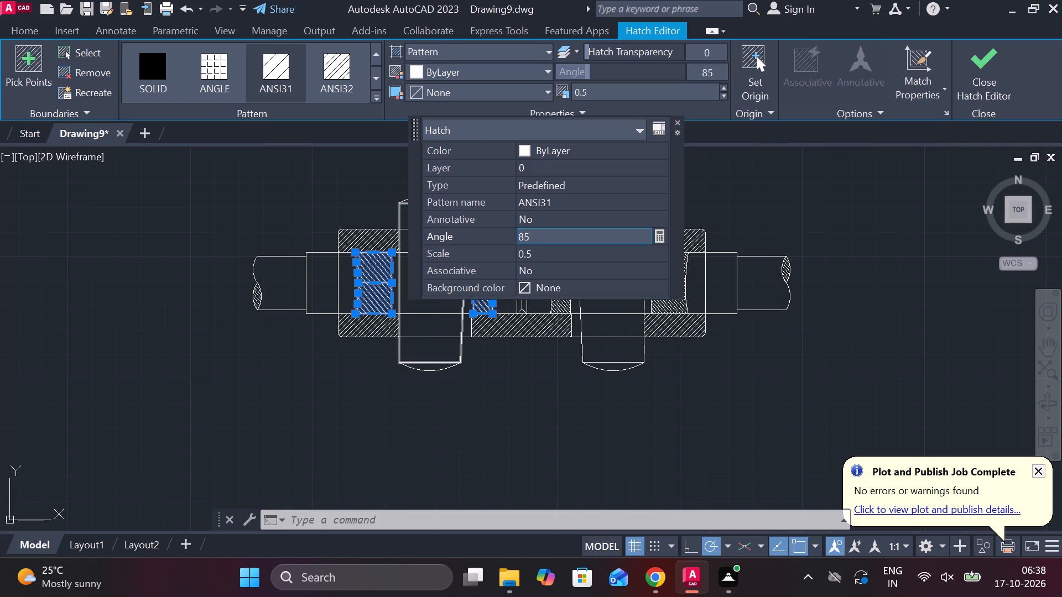
key("BackSpace")
key("BackSpace")
type("90")
key("Return")
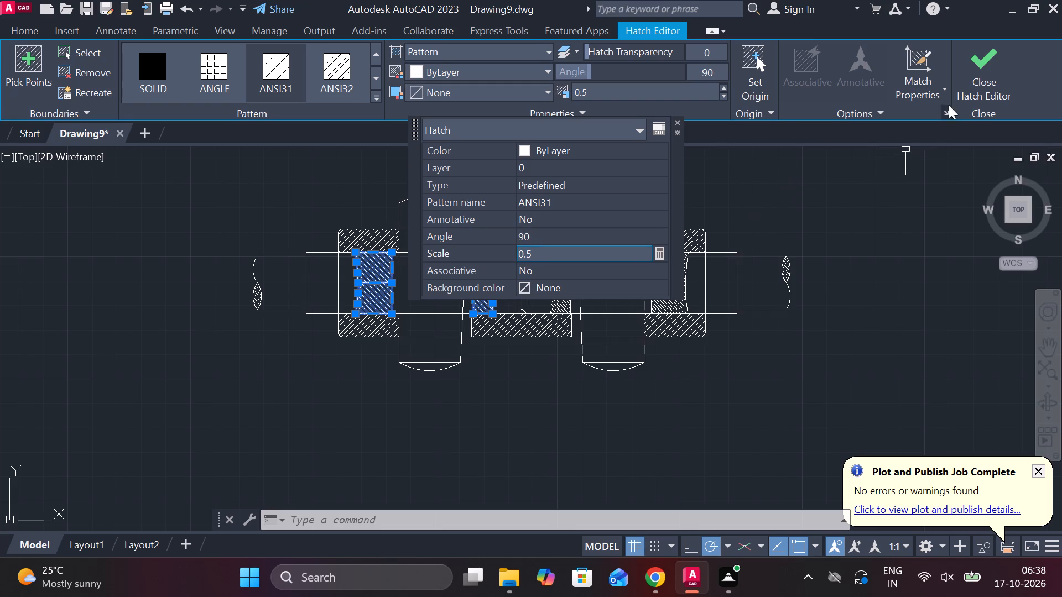
left_click(966, 77)
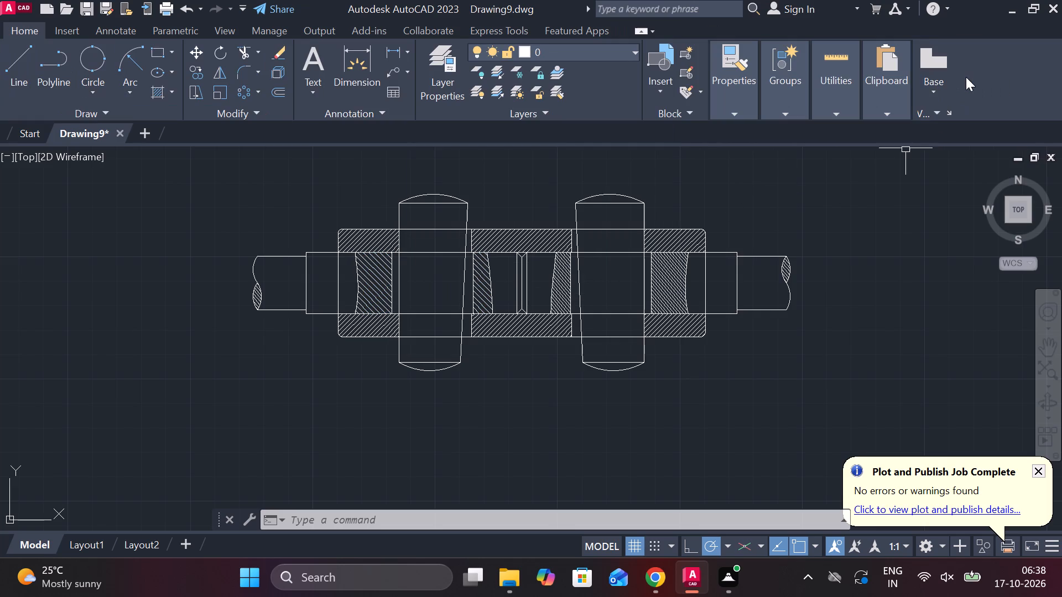
Set the right rod's section hatch, on both sides of its cotter, to angle 90 and scale 0.5.
scroll(600, 313, "up", 2)
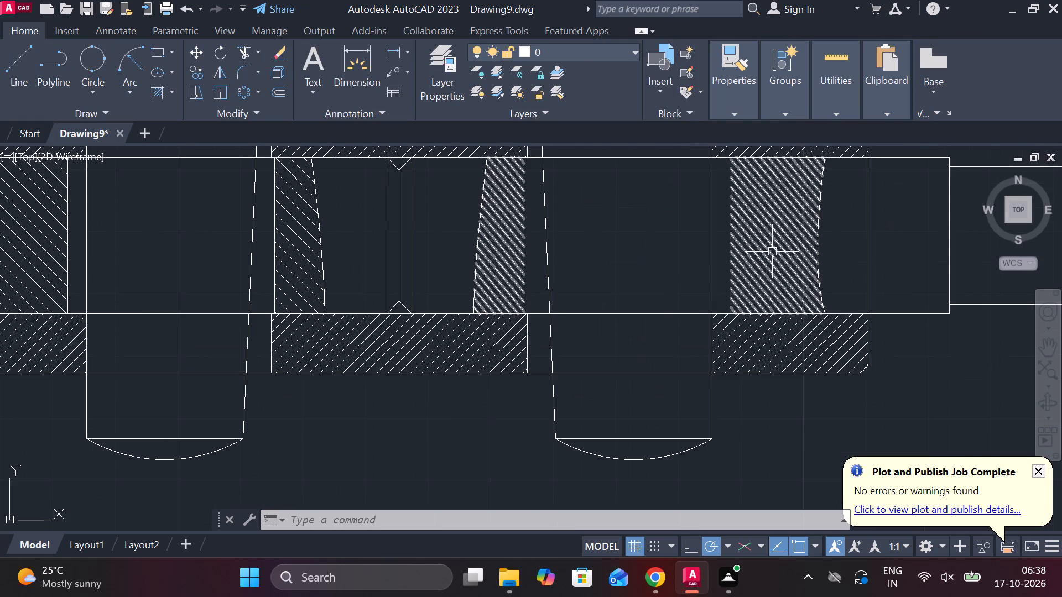
double_click(772, 252)
left_click(948, 206)
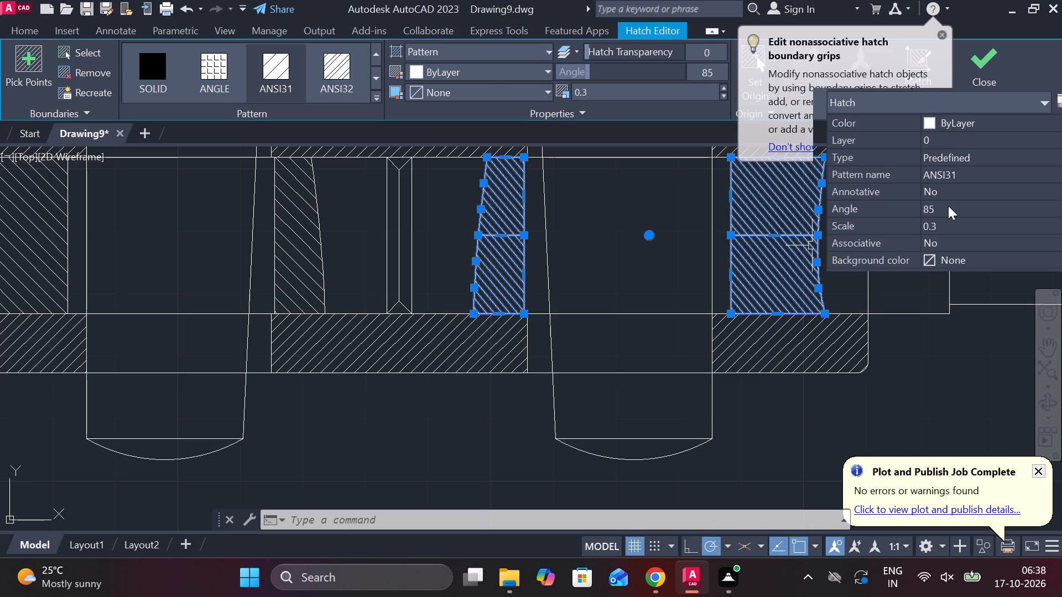
type("90")
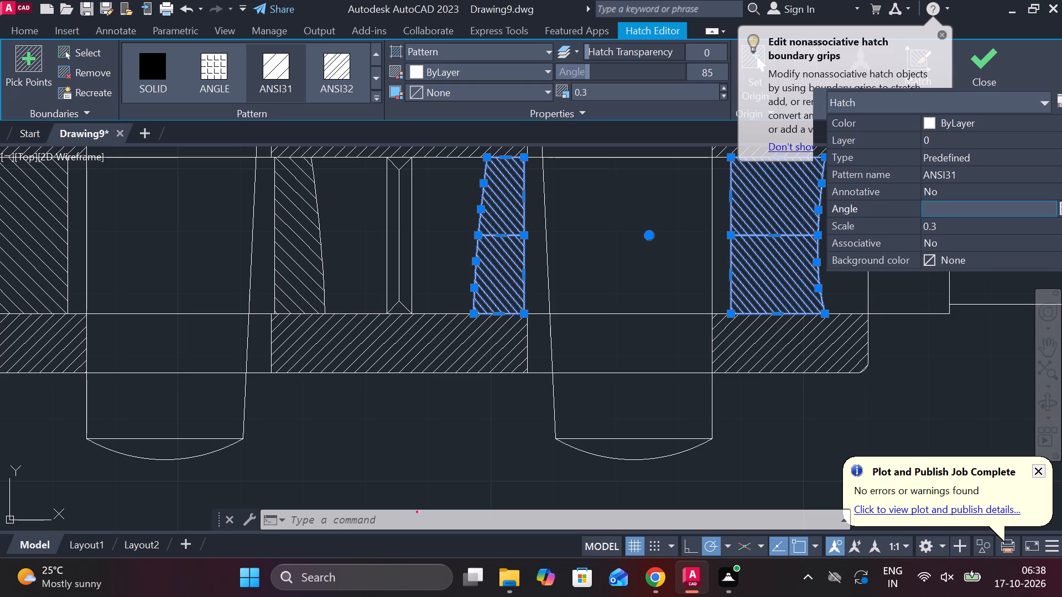
left_click(949, 224)
key("period")
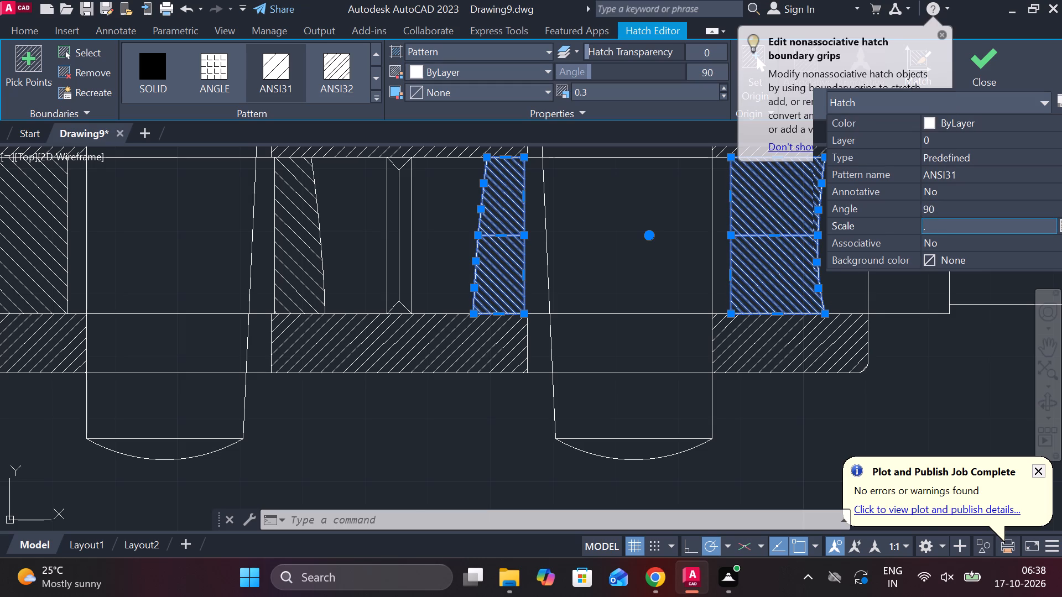
key("5")
left_click(973, 75)
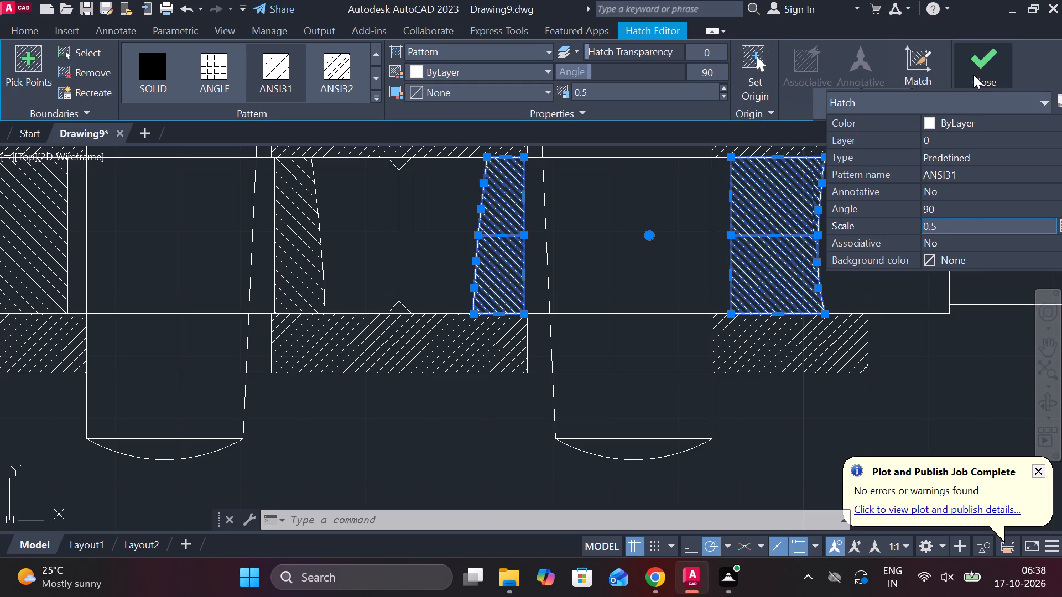
left_click(975, 72)
Draw a short horizontal line along the joint's axis, from just outside the right rod's broken end into the rod.
scroll(831, 243, "down", 3)
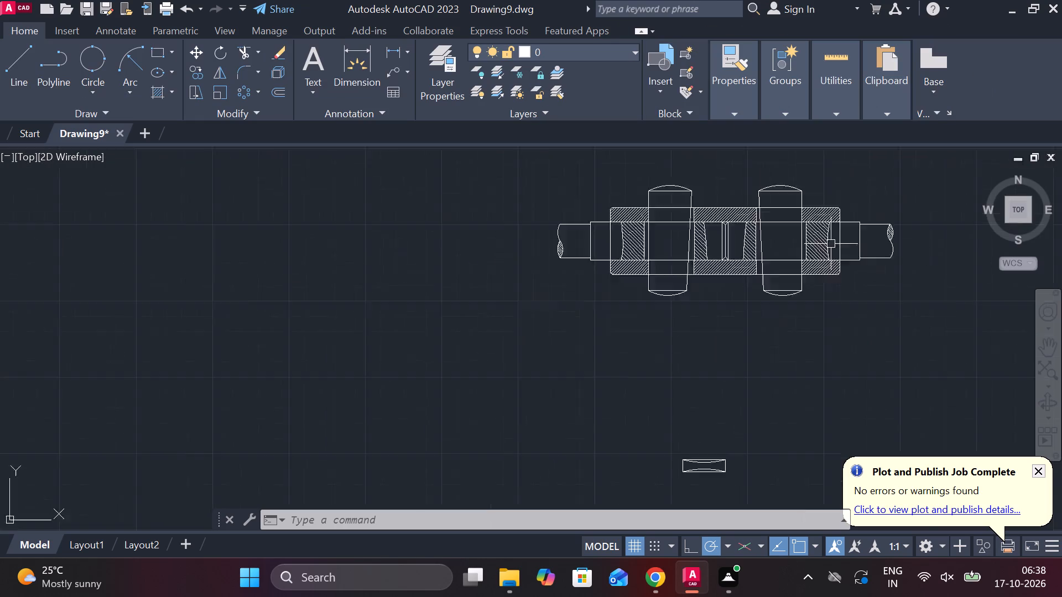
scroll(832, 296, "up", 2)
scroll(513, 342, "down", 1)
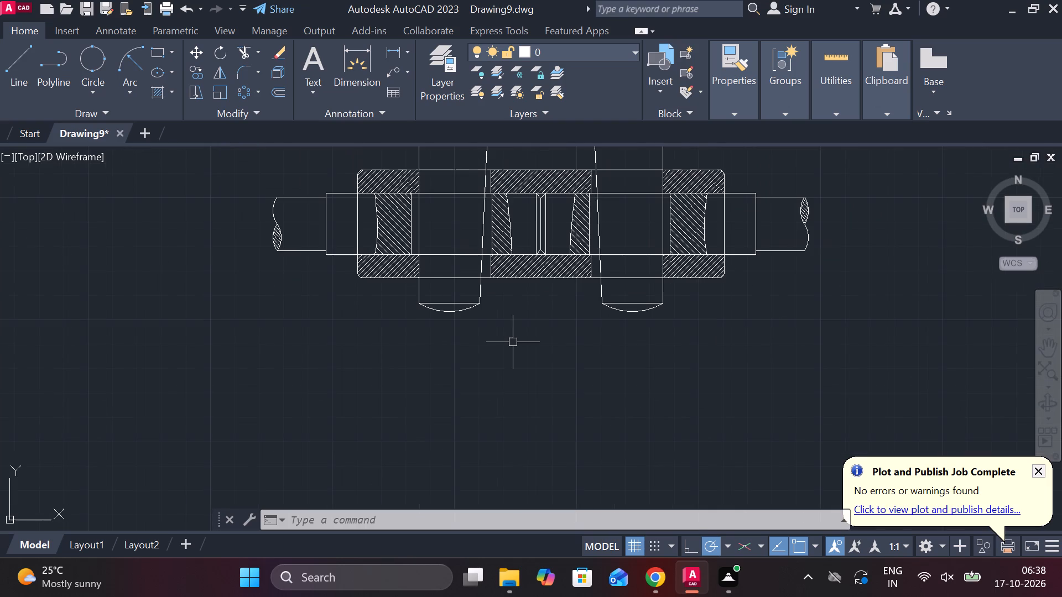
middle_click_drag(513, 342, 491, 379)
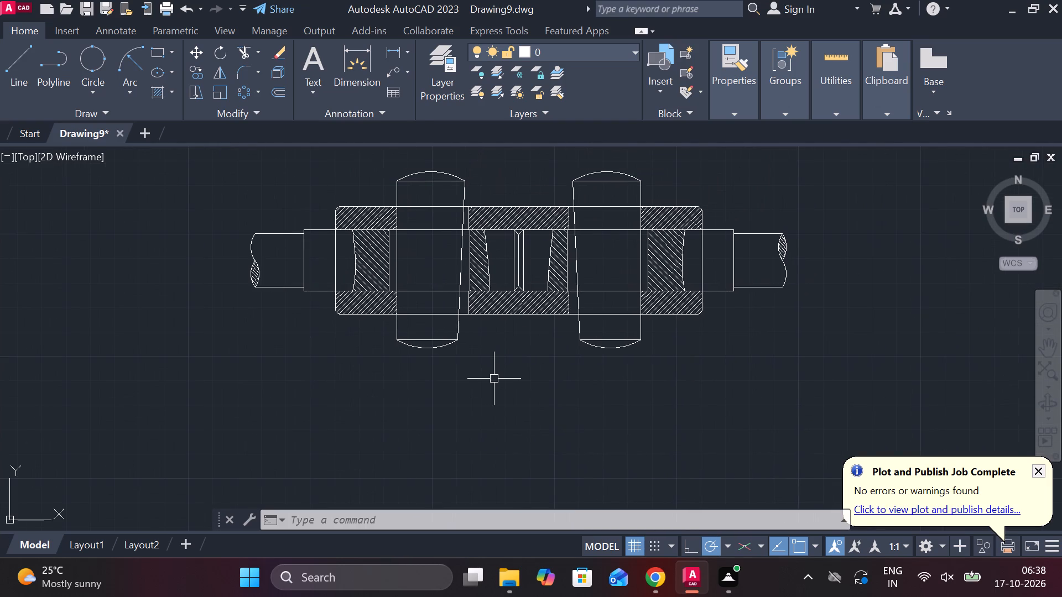
key("Escape")
key("l")
key("Return")
scroll(758, 238, "up", 2)
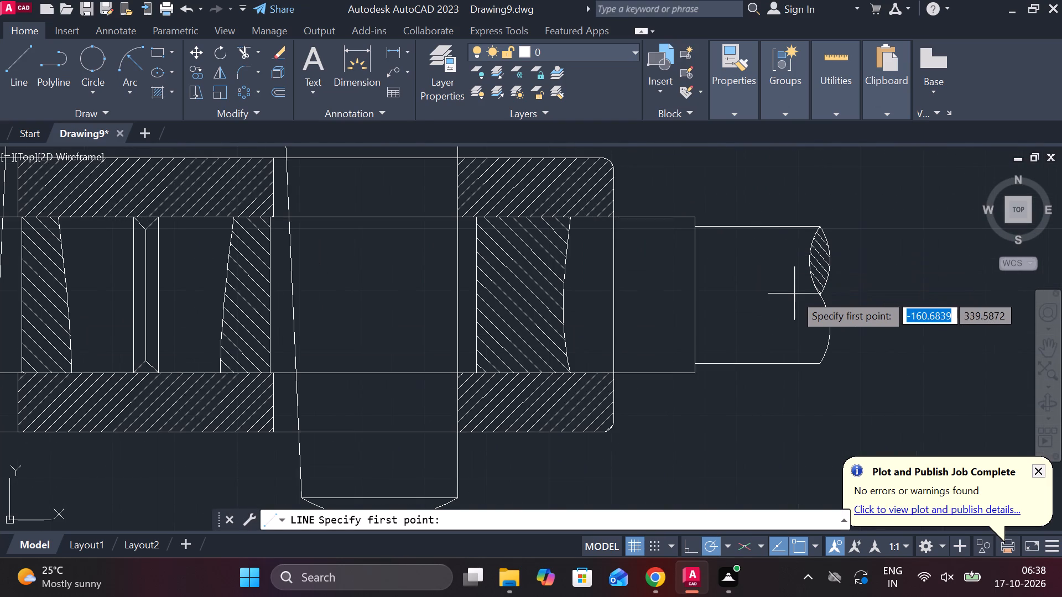
left_click(854, 294)
left_click(761, 298)
key("Escape")
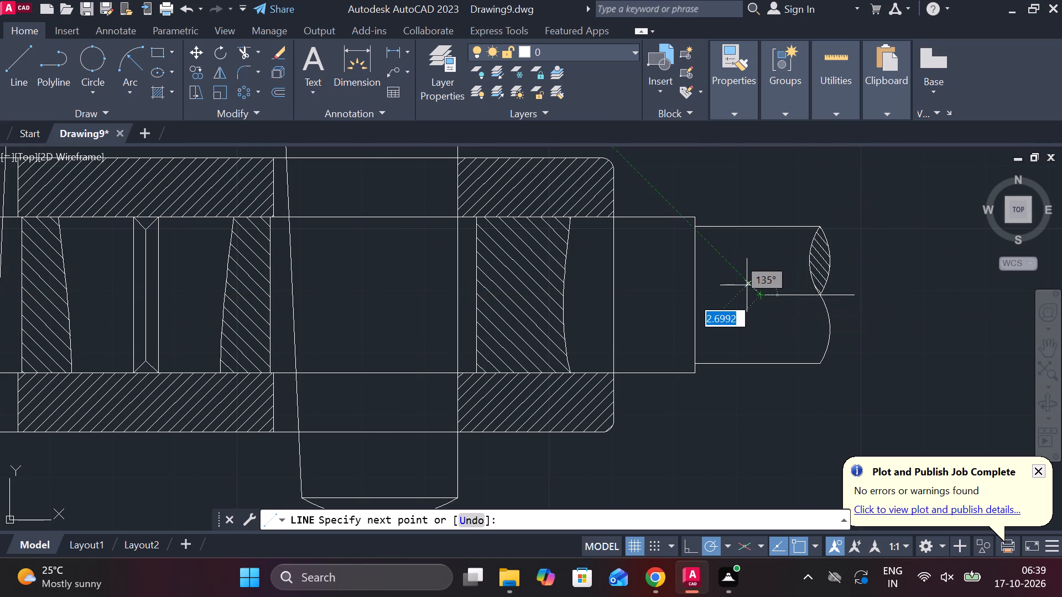
Set the linetype of the short axis line at the right rod's end to ACAD_ISO02W100.
left_click(769, 294)
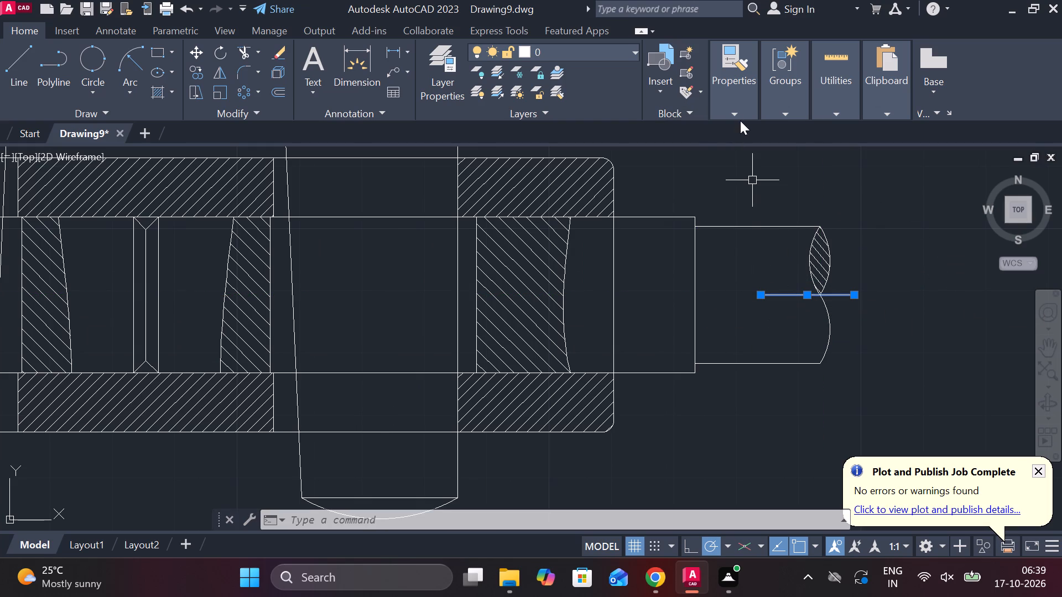
left_click(738, 111)
left_click(819, 172)
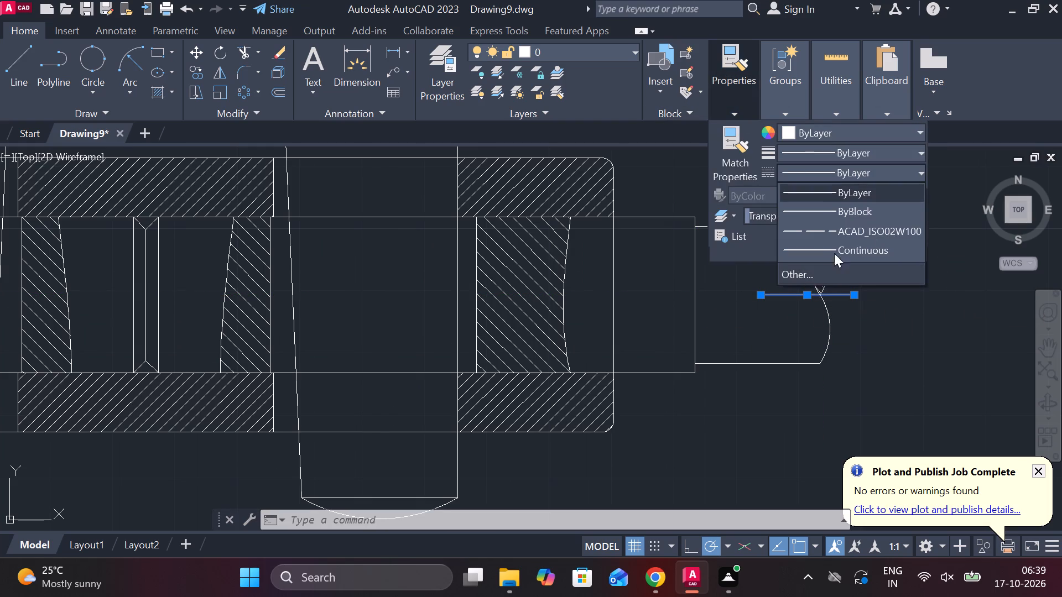
left_click(814, 224)
key("Escape")
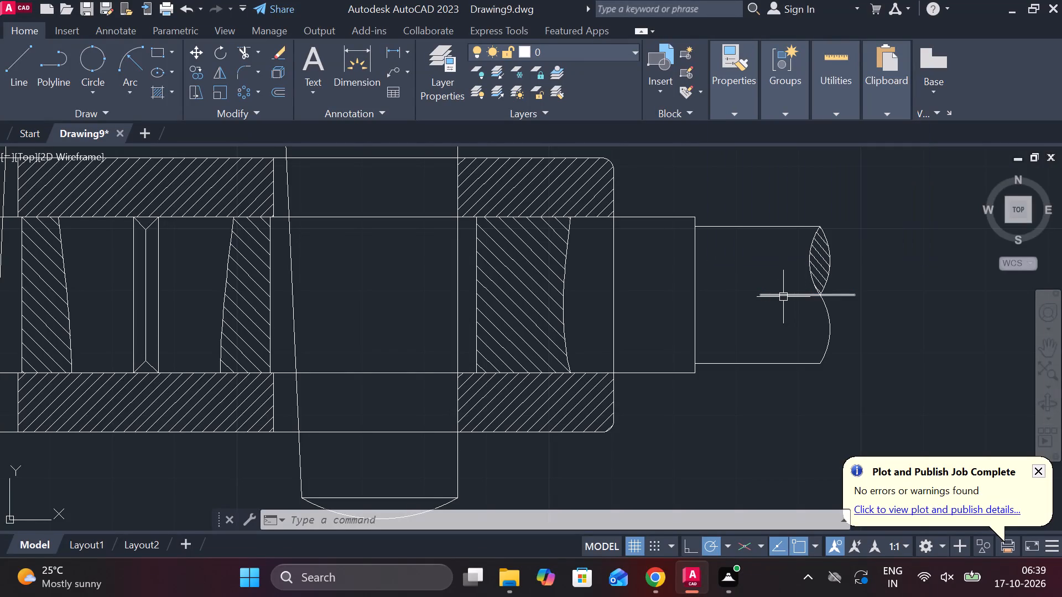
Lengthen the short axis line leftward along the joint's axis until it extends just past the left rod's broken end.
left_click(783, 297)
left_click(791, 336)
scroll(533, 330, "down", 1)
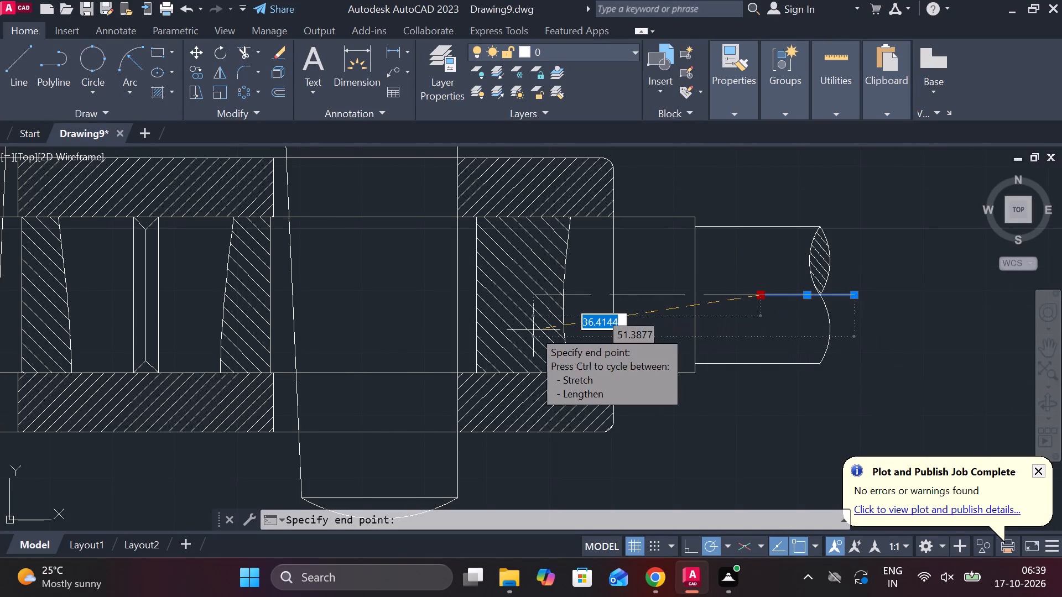
middle_click_drag(483, 328, 664, 322)
middle_click_drag(357, 313, 490, 338)
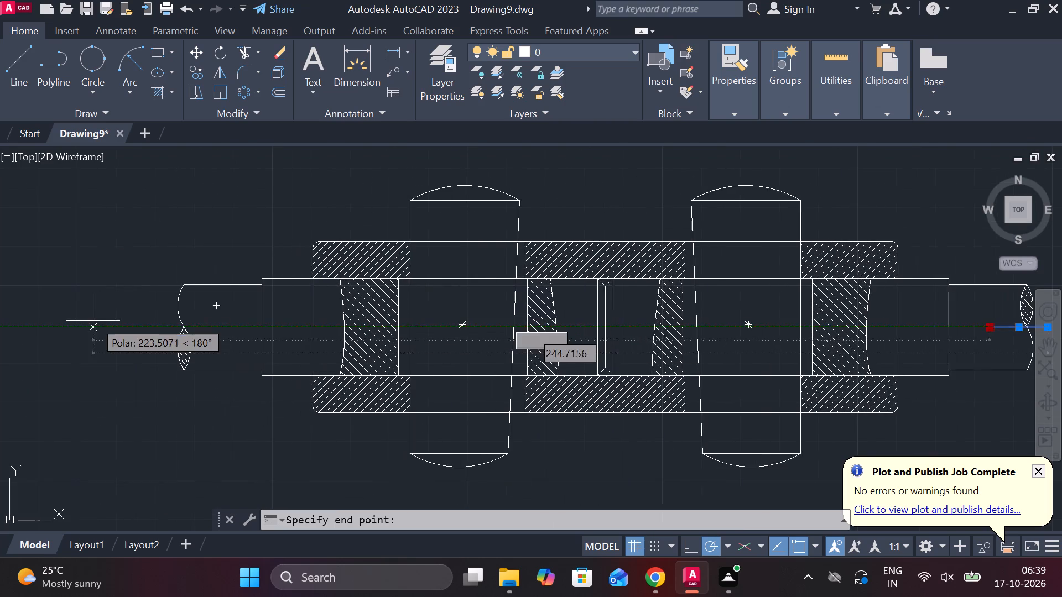
middle_click_drag(100, 321, 178, 328)
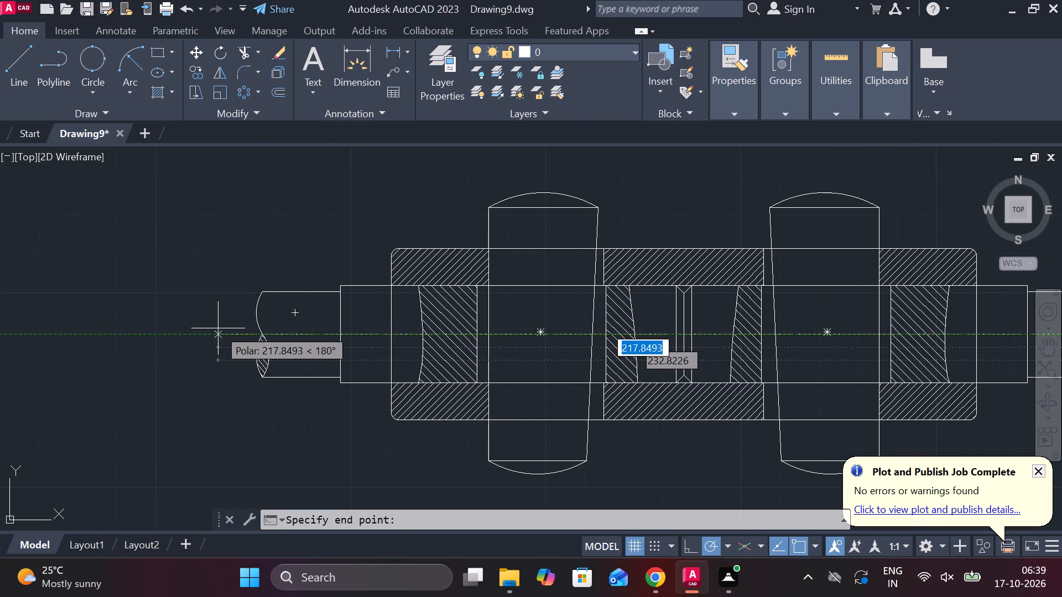
left_click(218, 328)
key("Escape")
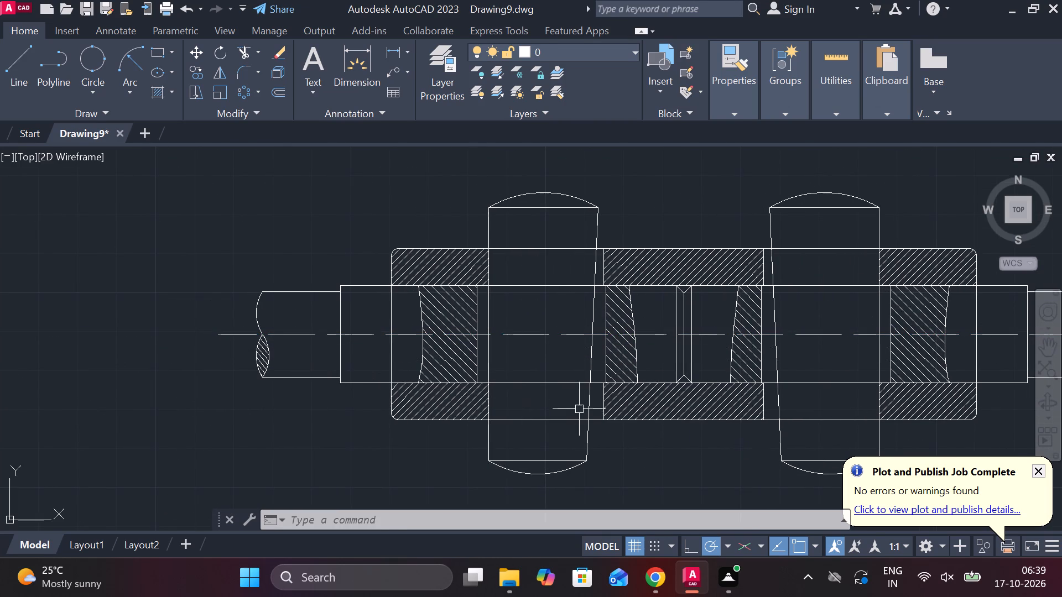
Trim away the sleeve, rod and centre line segments that cross the inside of both cotters.
middle_click_drag(572, 410, 467, 370)
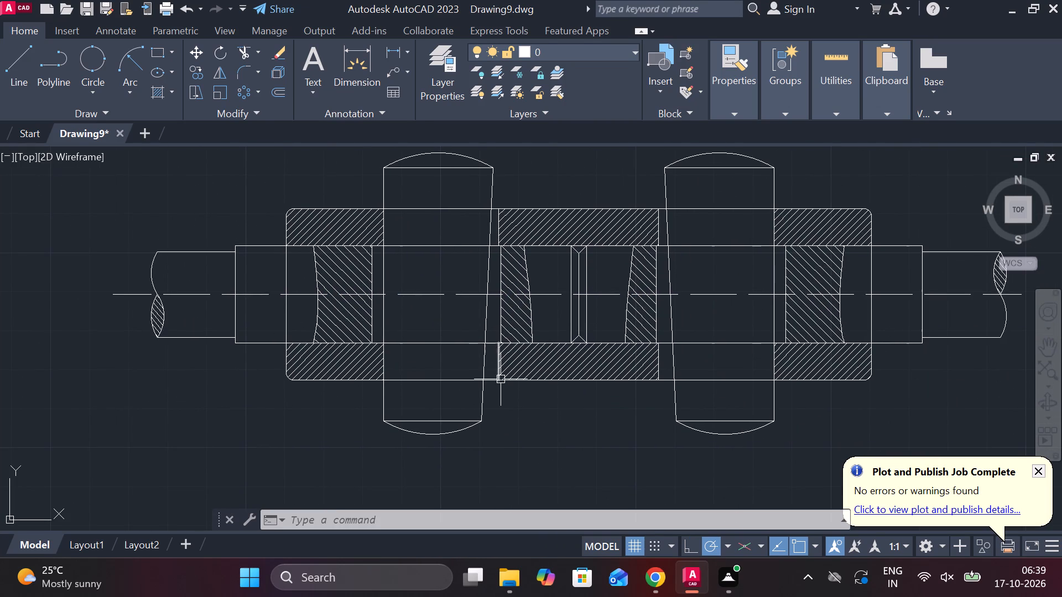
type("TR")
key("space")
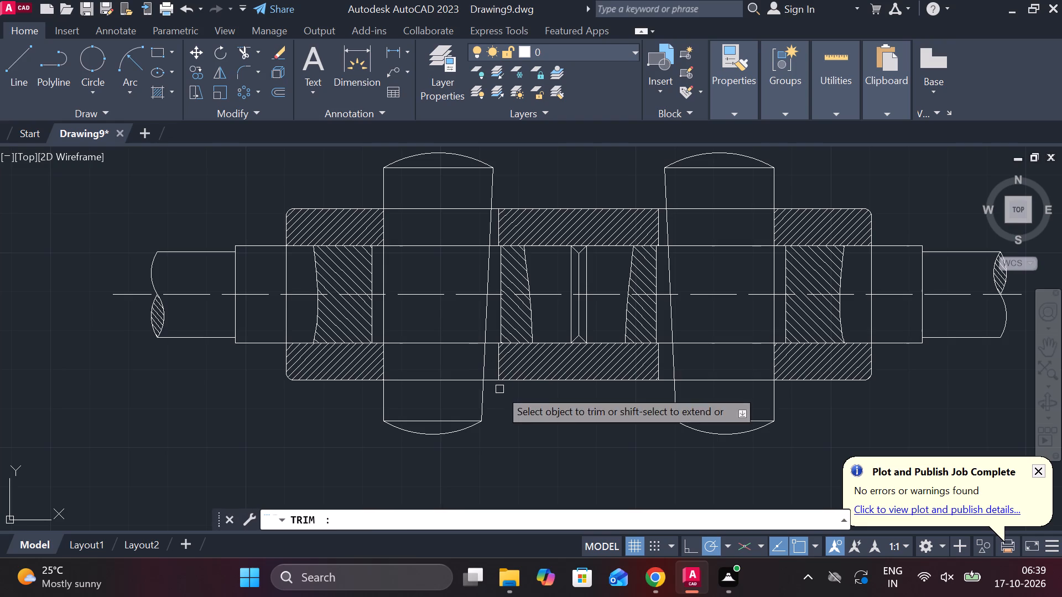
left_click_drag(446, 192, 442, 323)
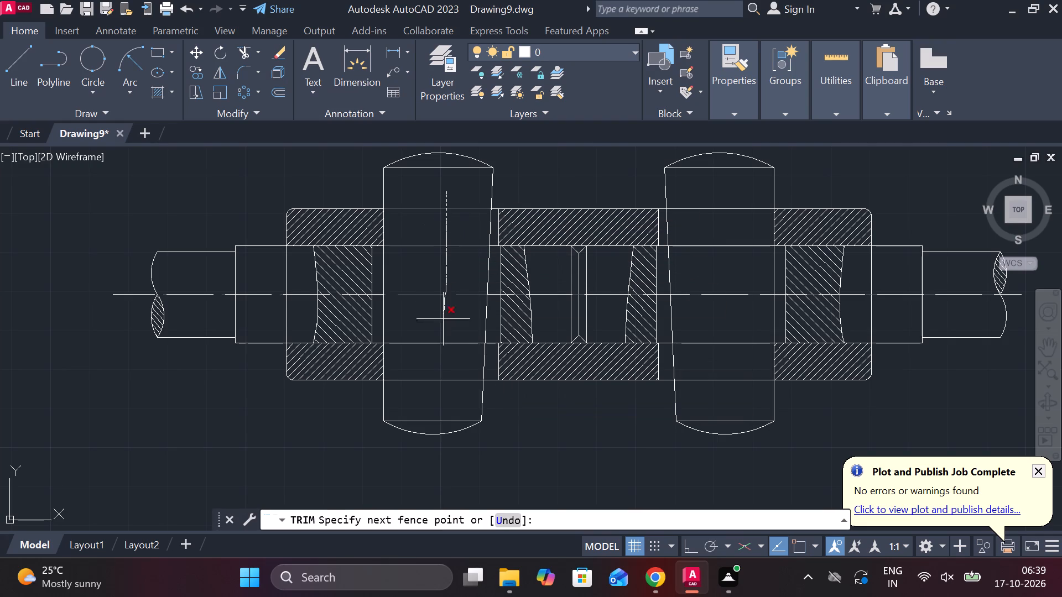
left_click_drag(442, 323, 430, 376)
left_click_drag(430, 376, 449, 207)
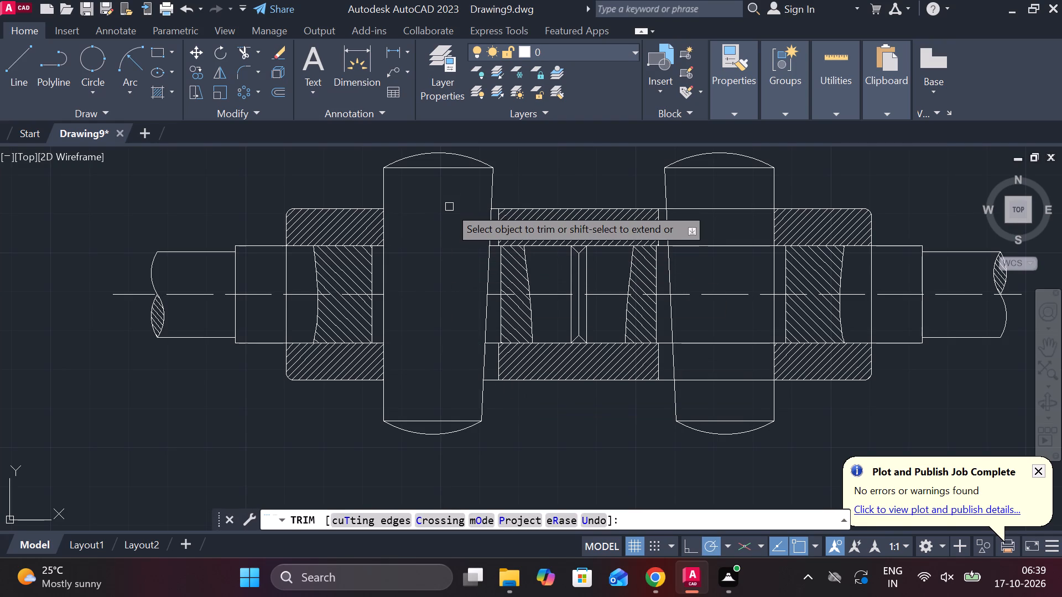
left_click_drag(726, 189, 733, 385)
middle_click_drag(821, 424, 775, 424)
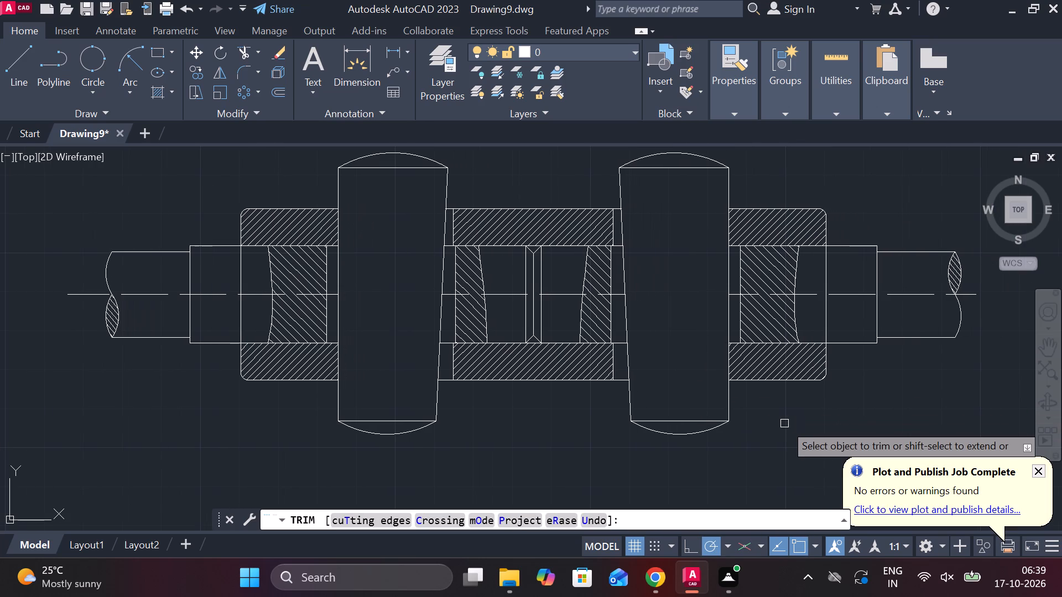
key("Escape")
Lengthen the middle centre line piece at both ends so it spans the two cotters to their outer straight edges.
scroll(654, 306, "up", 2)
left_click(556, 279)
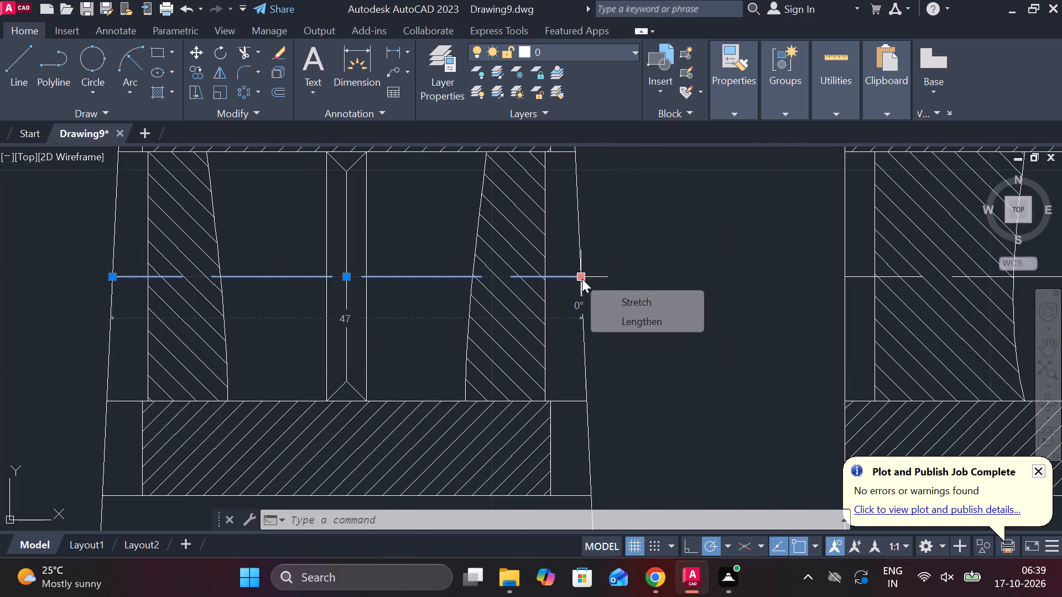
left_click(642, 327)
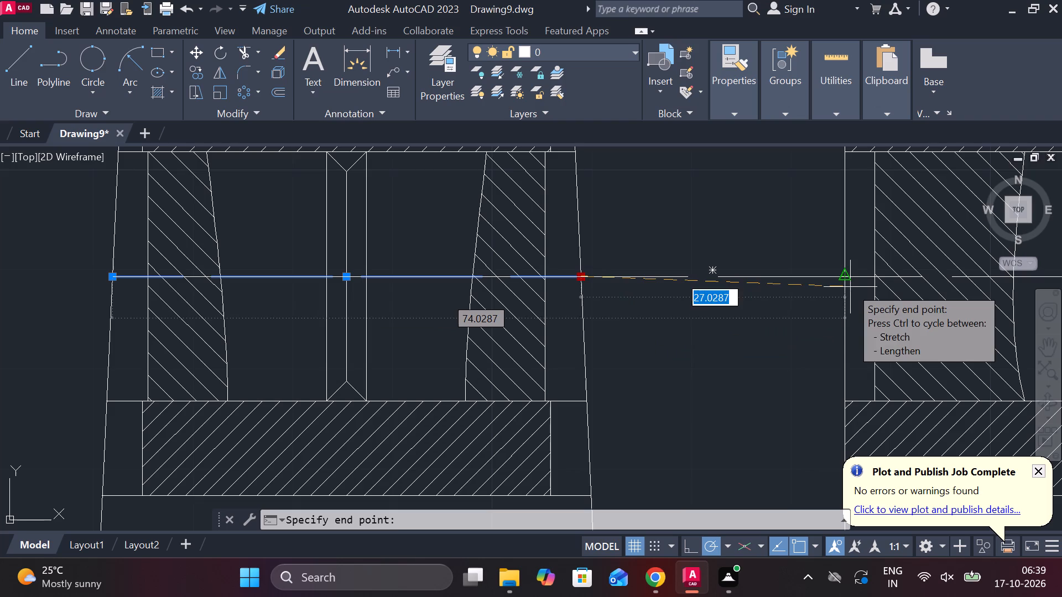
left_click(841, 280)
key("Escape")
scroll(783, 308, "down", 2)
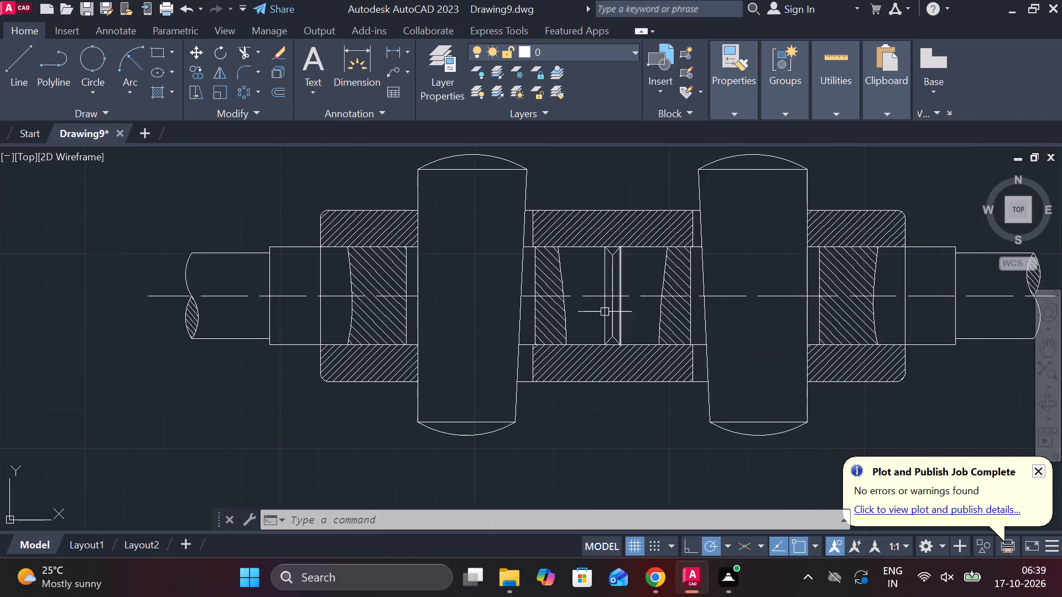
scroll(564, 307, "up", 1)
left_click(499, 287)
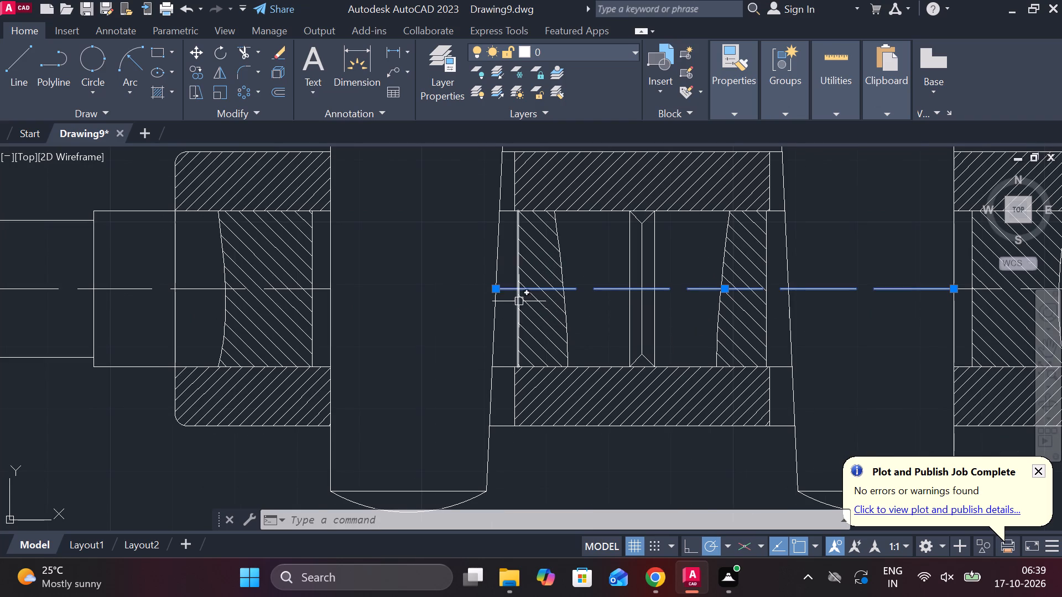
left_click(544, 327)
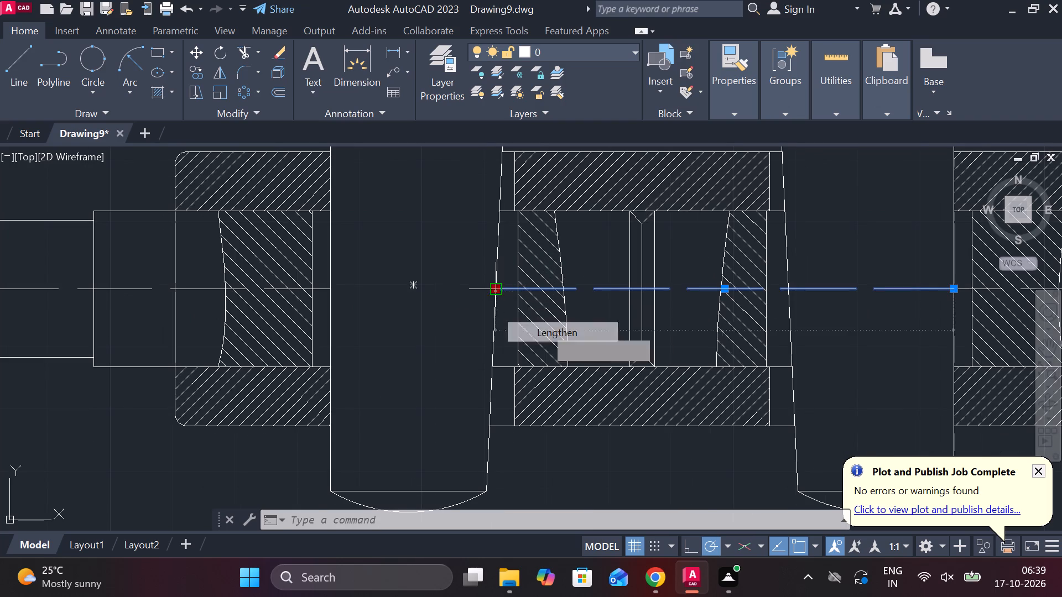
left_click(339, 294)
key("Escape")
Add a vertical linear dimension for the left rod's diameter, placed outside its broken end.
scroll(411, 317, "down", 2)
scroll(492, 369, "down", 2)
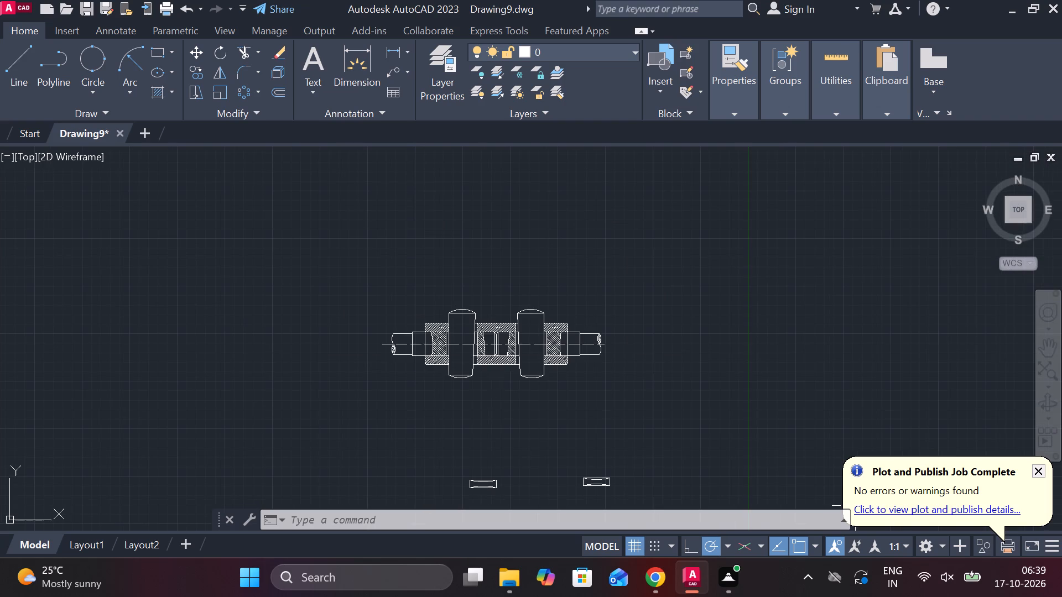
middle_click_drag(513, 381, 538, 353)
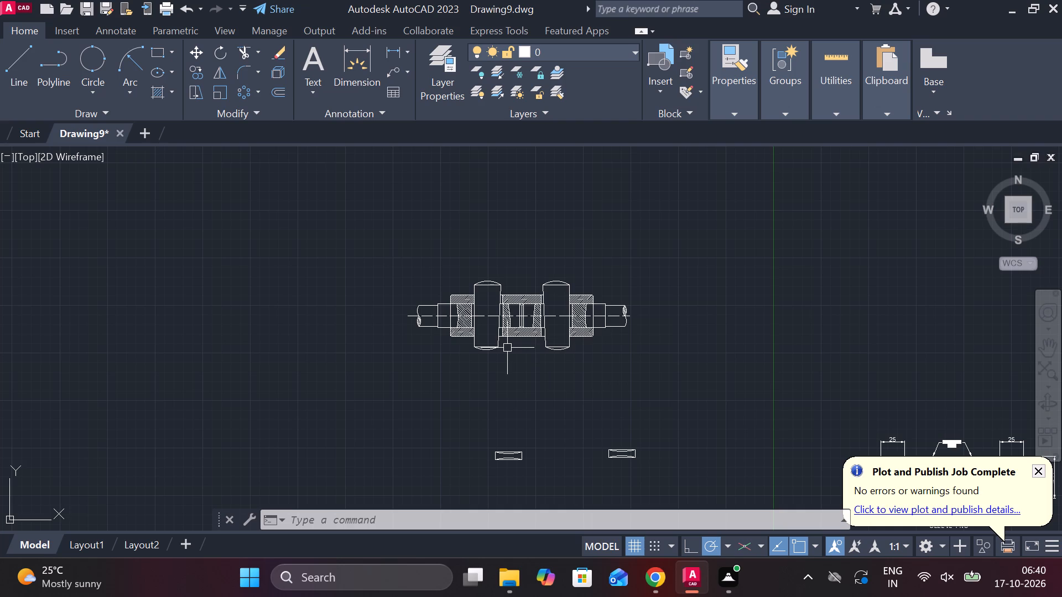
scroll(513, 348, "down", 1)
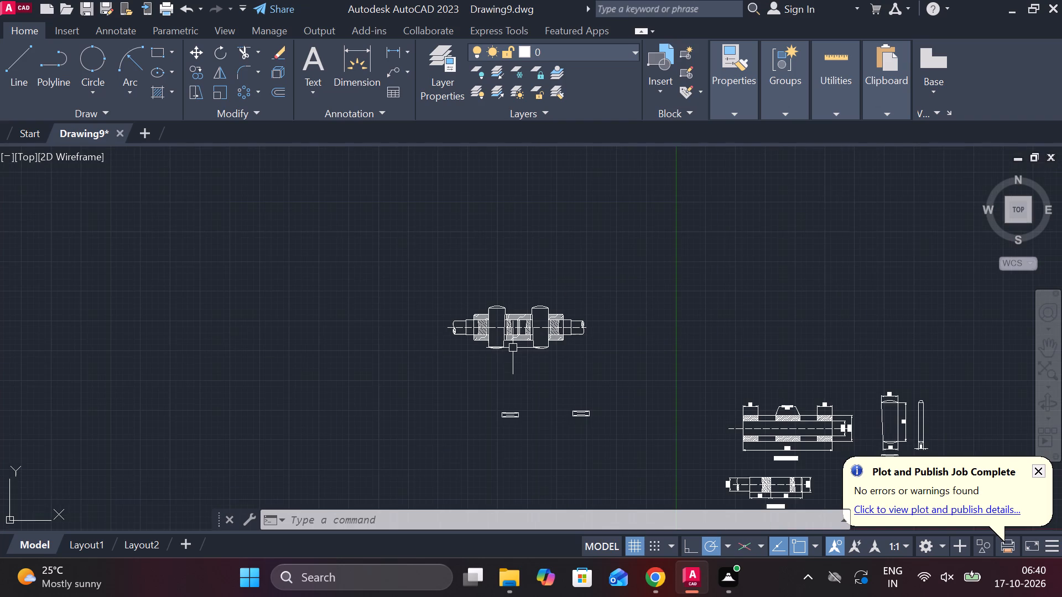
middle_click_drag(598, 359, 568, 348)
scroll(459, 307, "up", 1)
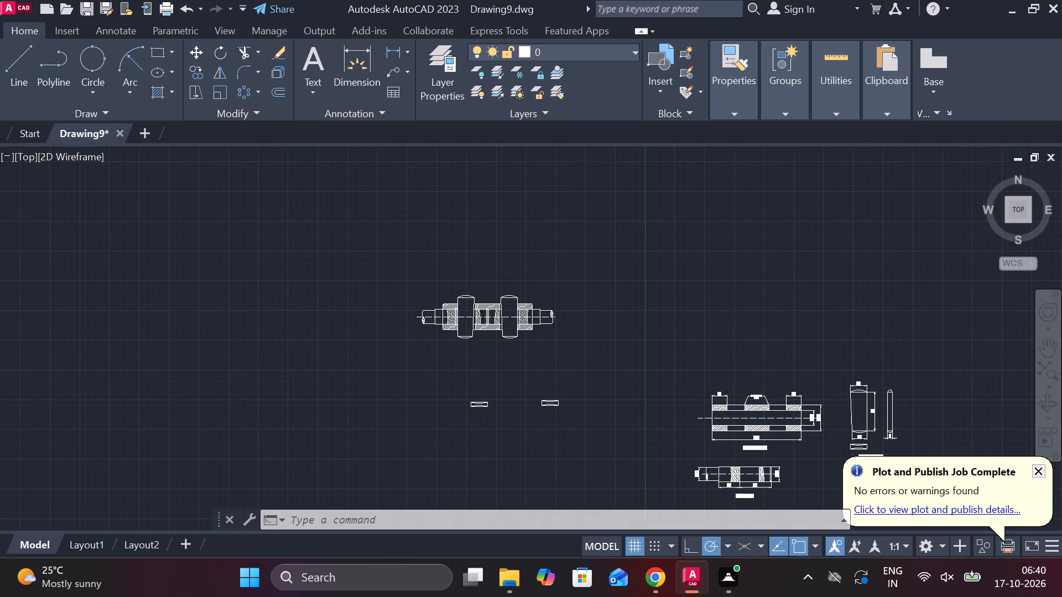
scroll(459, 307, "up", 3)
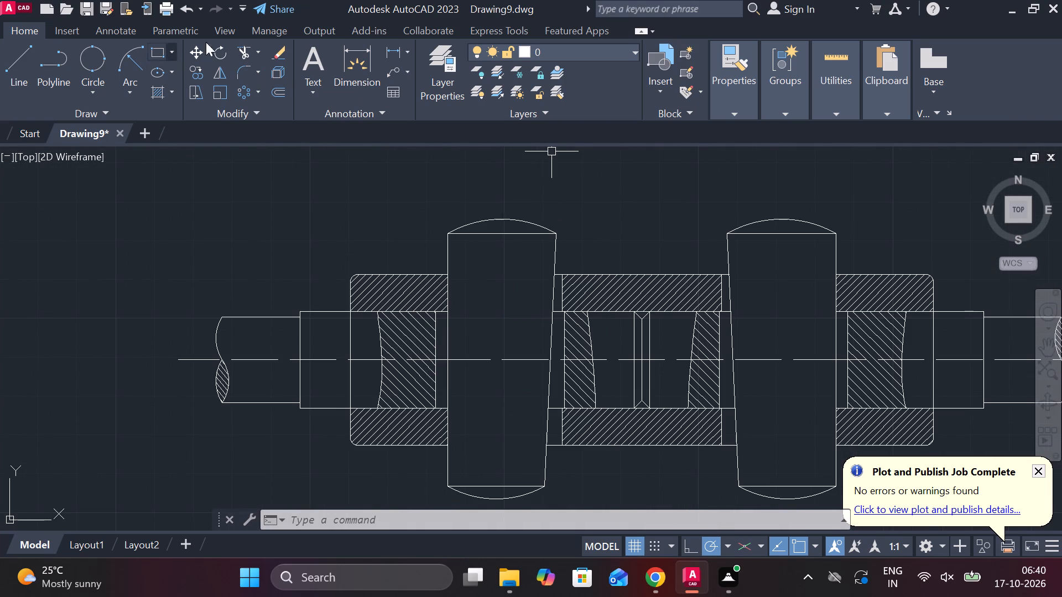
left_click(394, 51)
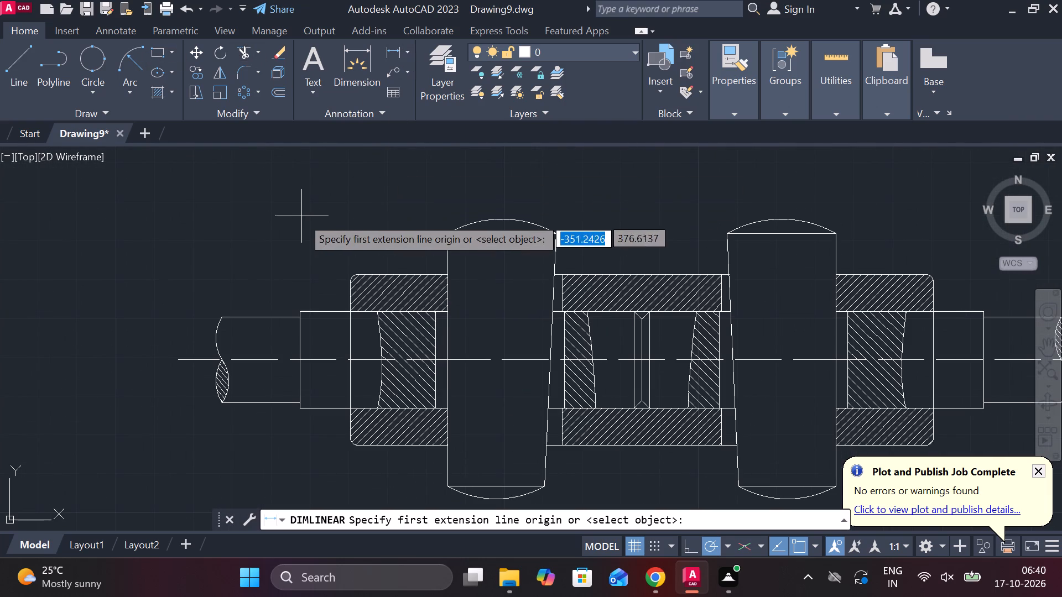
middle_click_drag(262, 265, 289, 256)
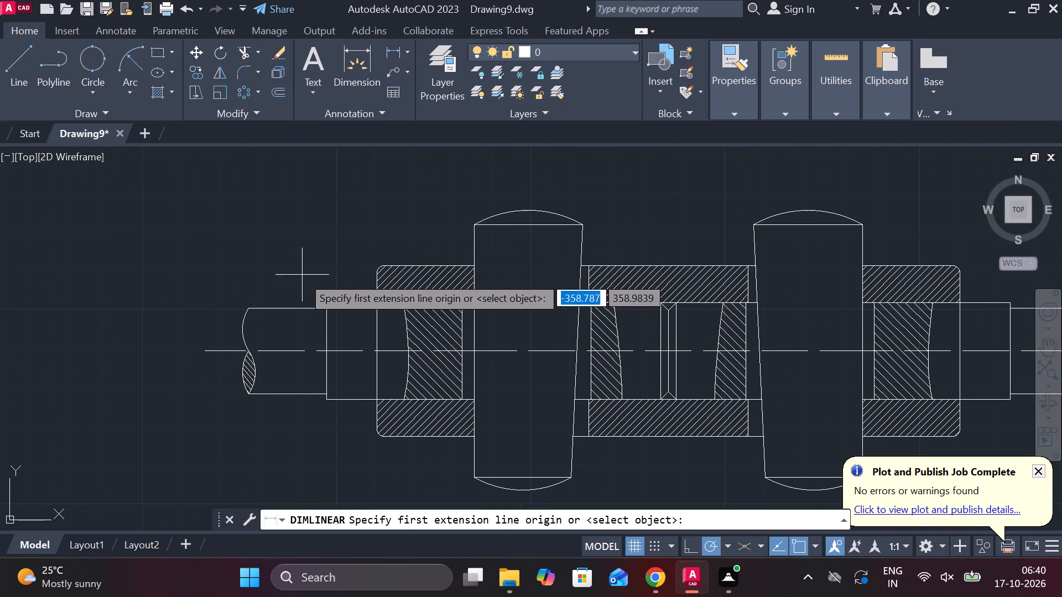
middle_click_drag(277, 255, 377, 255)
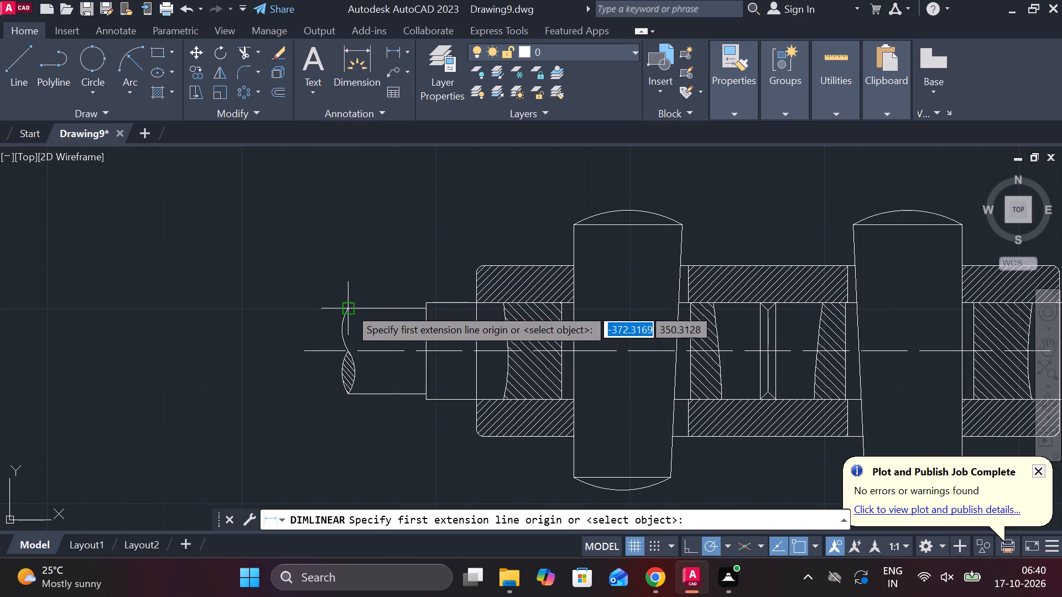
left_click(349, 307)
left_click(345, 400)
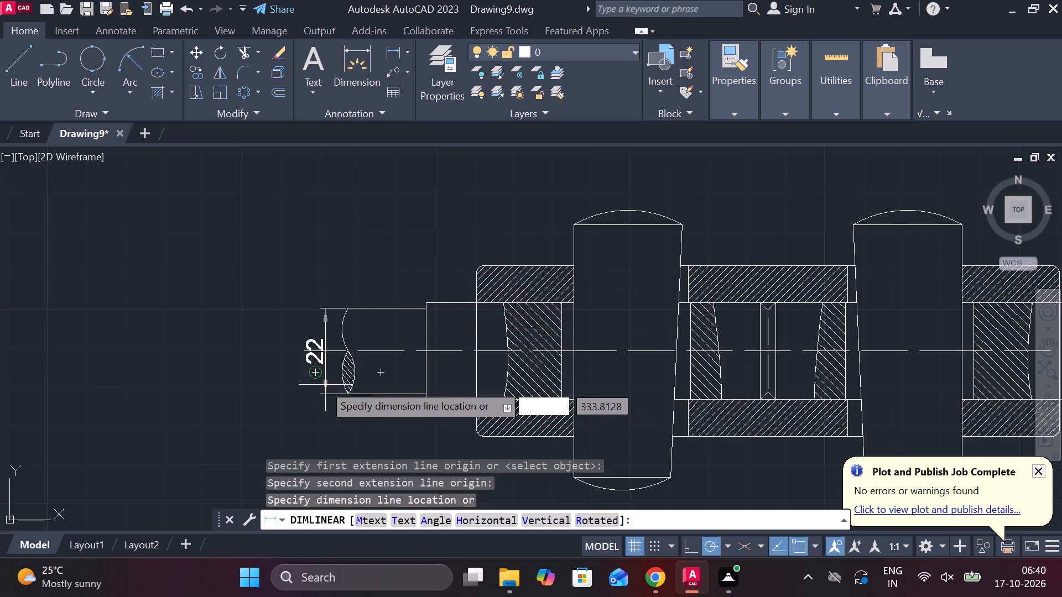
left_click(285, 370)
Add a horizontal linear dimension from the left rod's shoulder to the outer edge of its slot, placed above the joint.
middle_click_drag(346, 274, 339, 273)
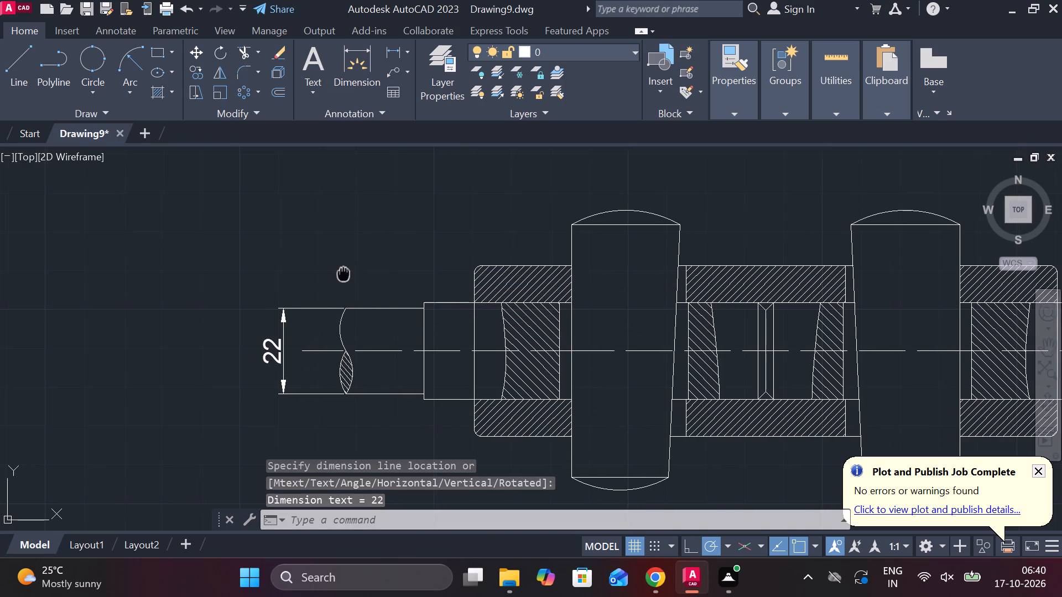
middle_click_drag(339, 273, 313, 273)
key("space")
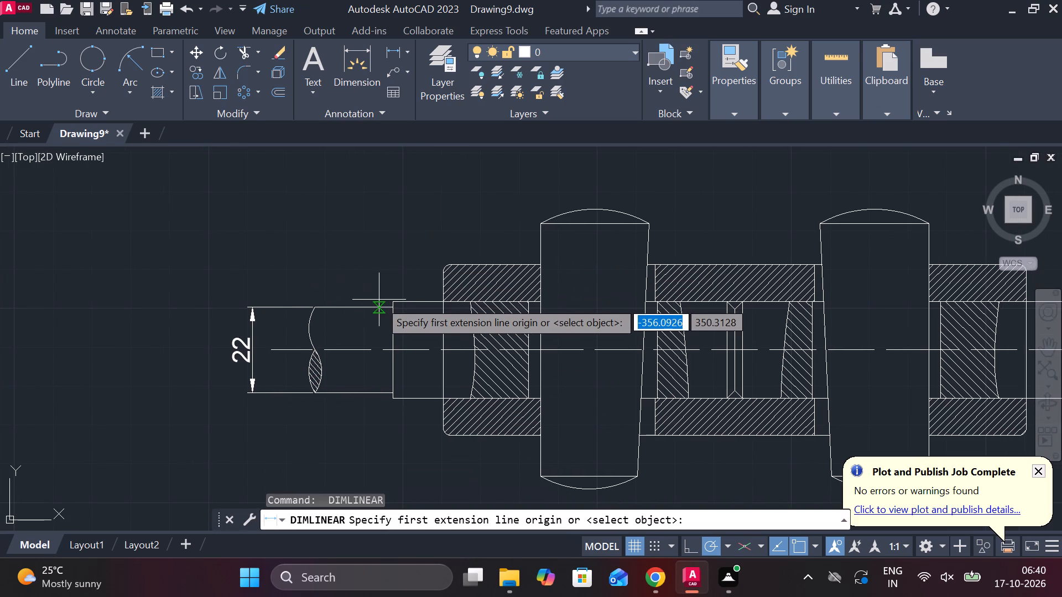
left_click(391, 300)
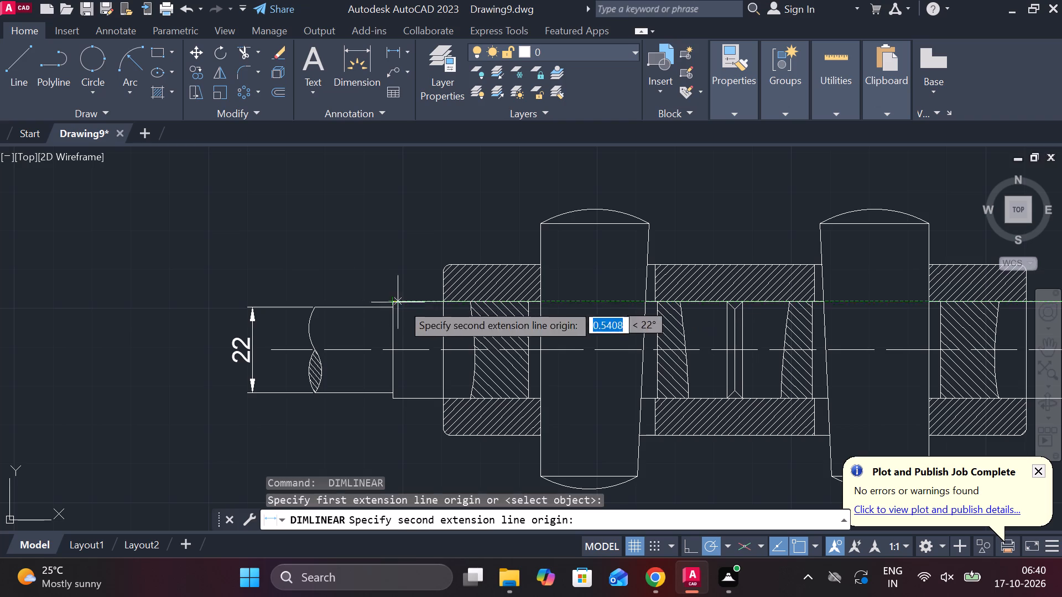
left_click(528, 304)
middle_click_drag(502, 196, 486, 254)
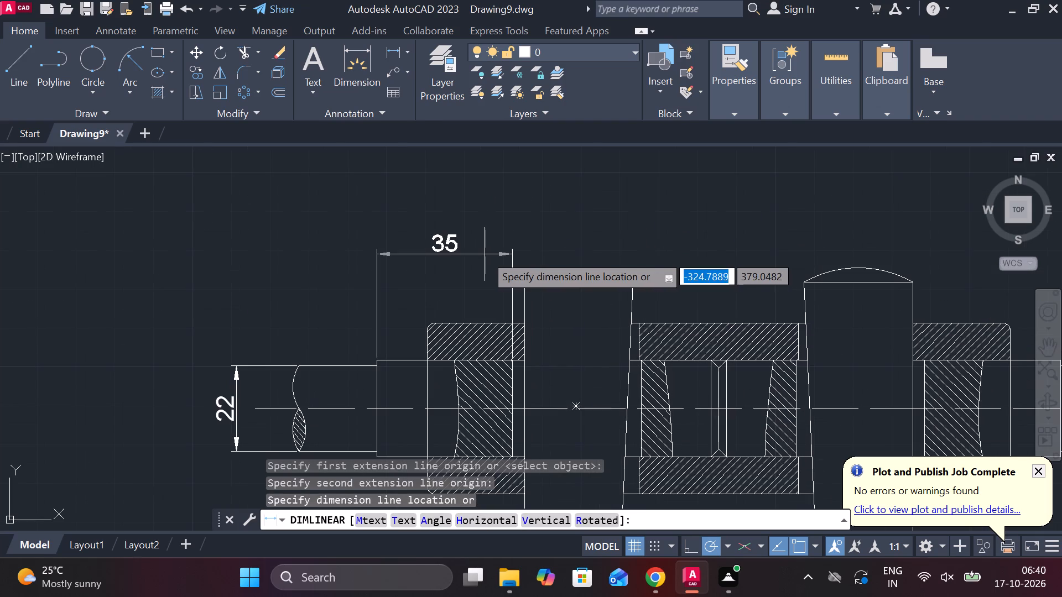
left_click(479, 212)
Dimension the gap between the left cotter's straight edge and the rod slot's outer edge, placing it just above the cotter.
middle_click_drag(549, 209, 501, 164)
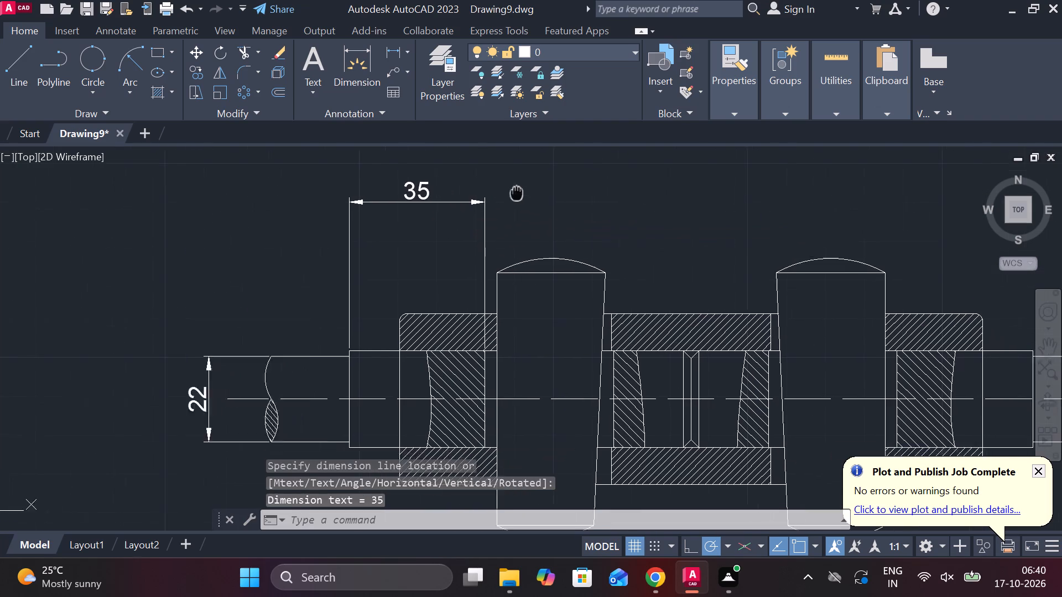
middle_click_drag(501, 164, 493, 150)
key("space")
left_click(473, 303)
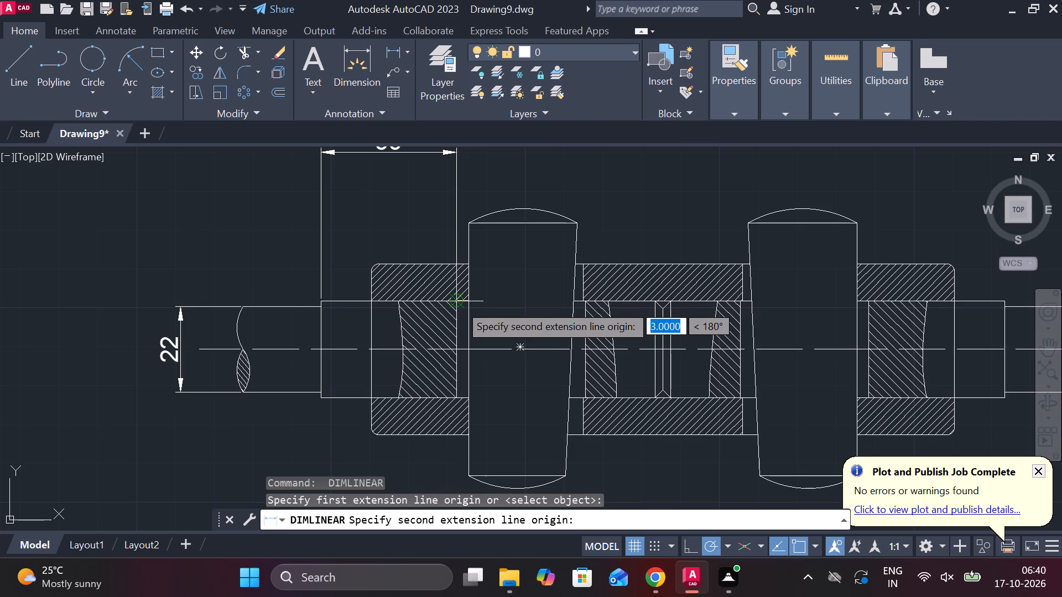
left_click(458, 304)
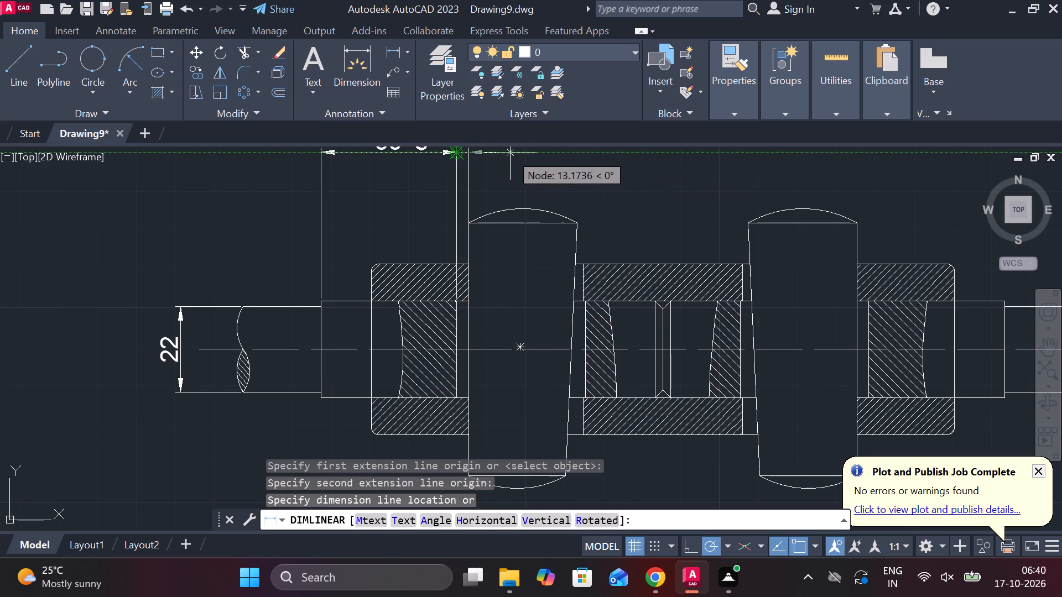
middle_click_drag(536, 158, 538, 200)
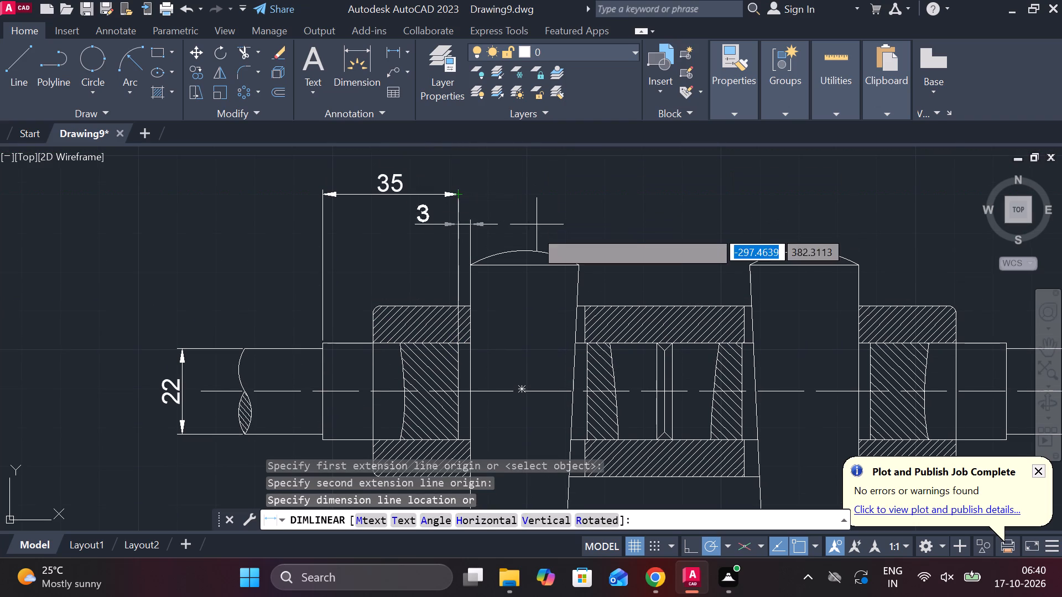
left_click(532, 232)
Add a horizontal linear dimension from the left slot's outer edge to the joint's middle line, aligned with the left shoulder-to-slot dimension above.
middle_click_drag(537, 227, 499, 208)
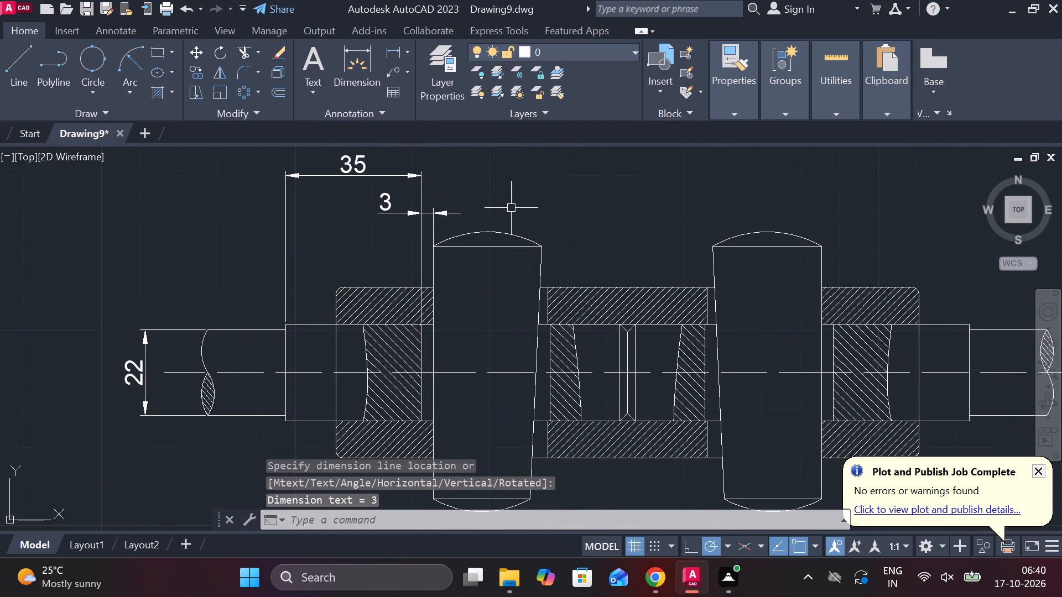
key("space")
left_click(418, 372)
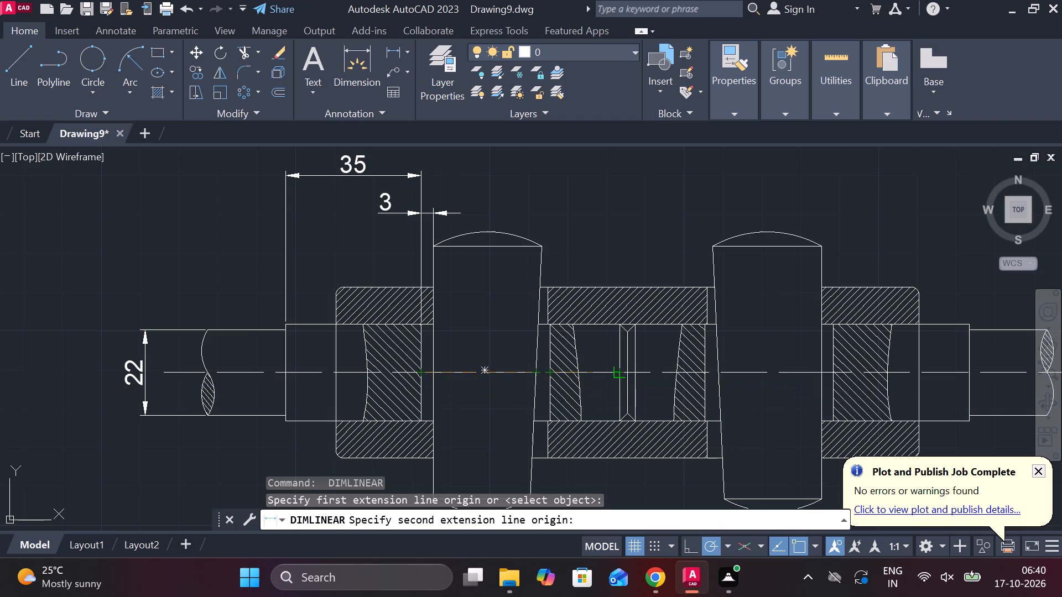
scroll(617, 372, "up", 2)
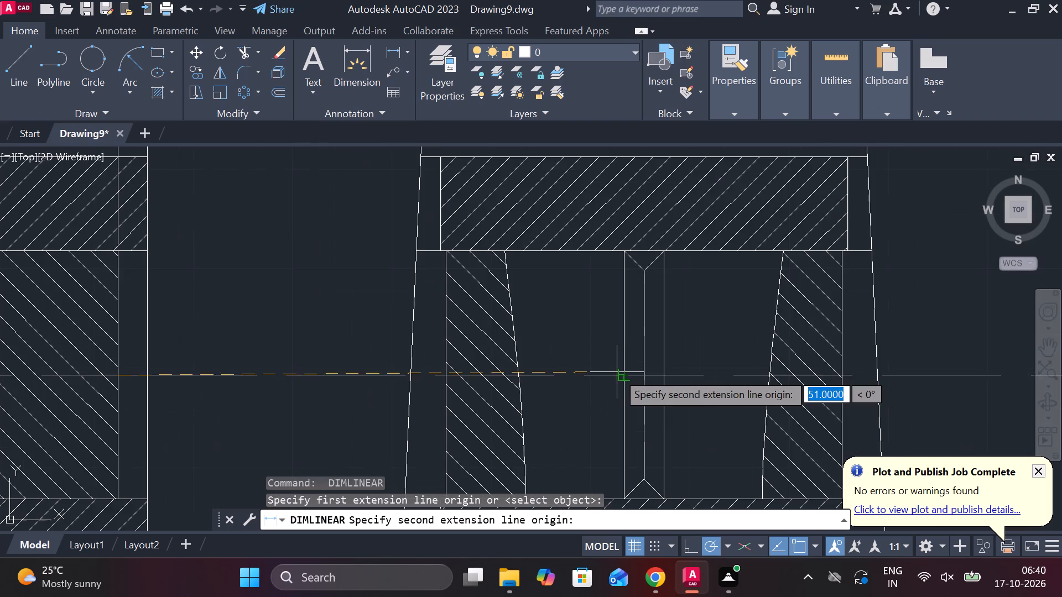
left_click(641, 372)
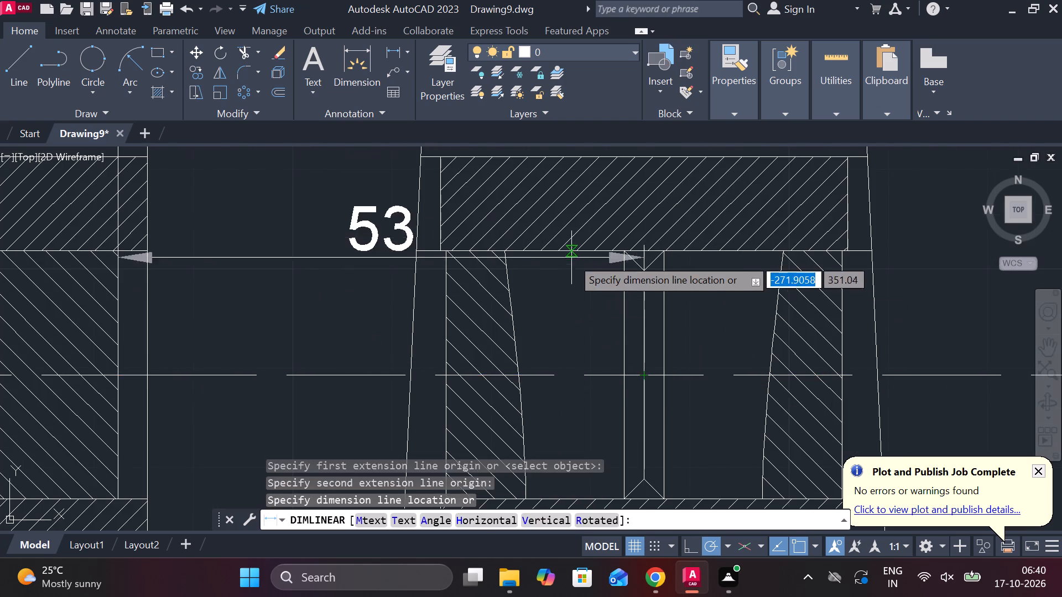
scroll(571, 258, "down", 2)
middle_click_drag(528, 167, 547, 274)
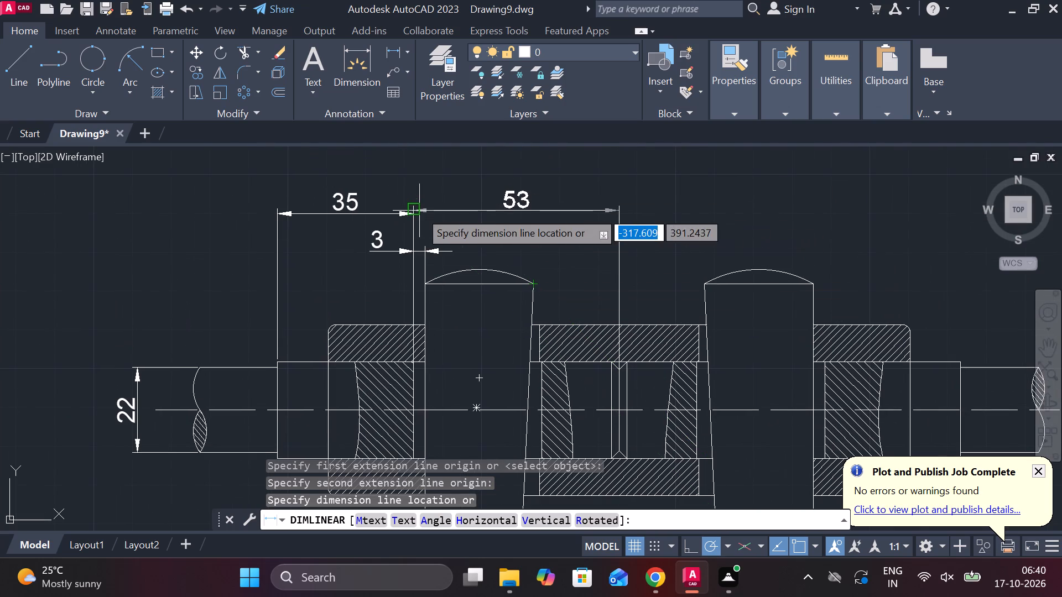
left_click(417, 214)
Dimension horizontally from the joint's middle line to the right rod slot's outer edge, continuing the same dimension row above the joint.
middle_click_drag(521, 206, 474, 153)
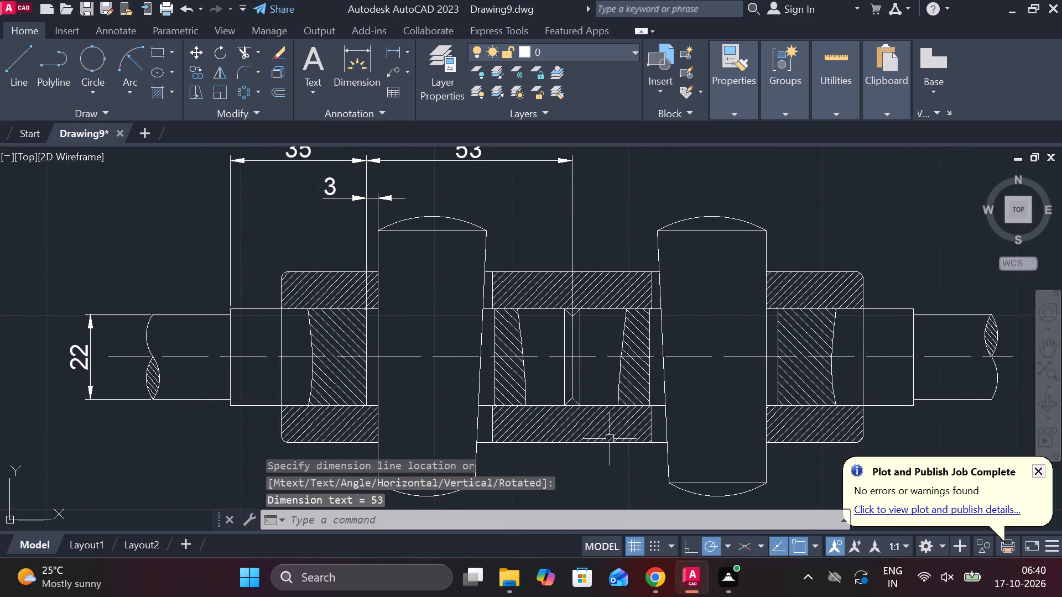
scroll(529, 234, "down", 1)
key("space")
middle_click_drag(584, 205, 534, 207)
scroll(538, 282, "up", 2)
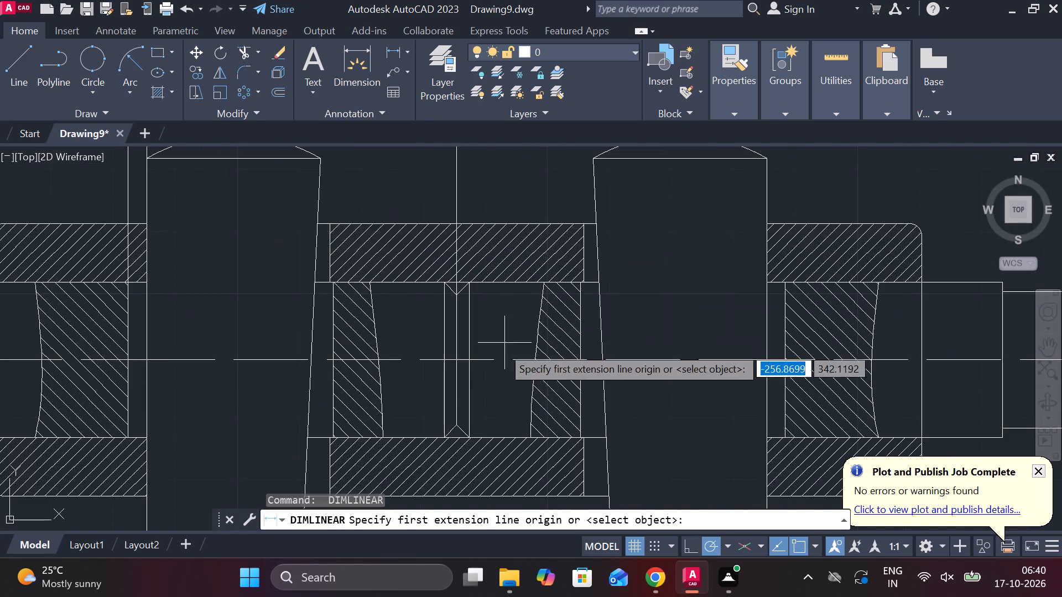
left_click(459, 355)
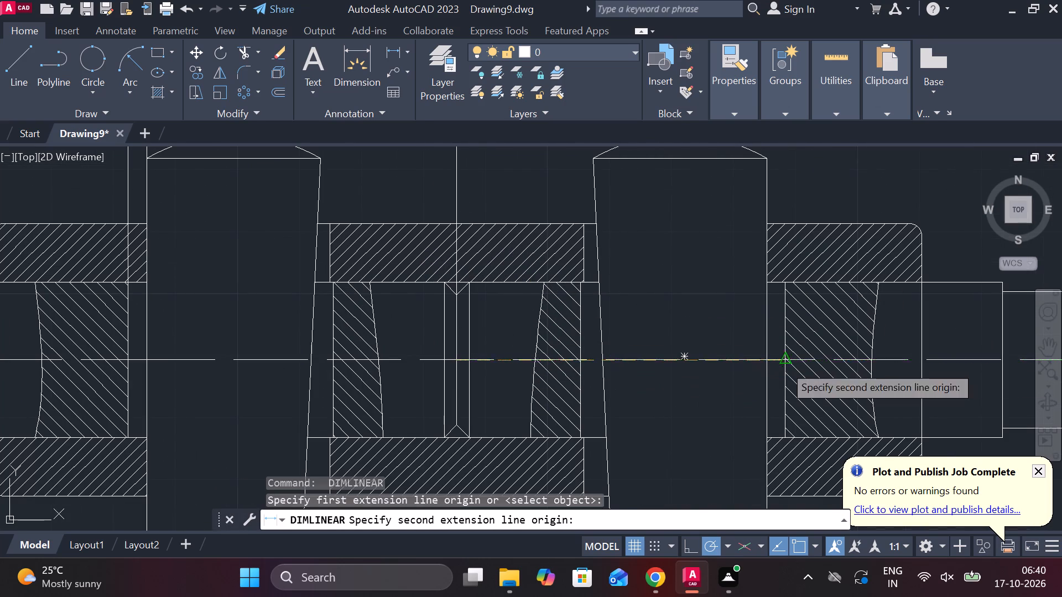
left_click(785, 365)
middle_click_drag(524, 186, 554, 360)
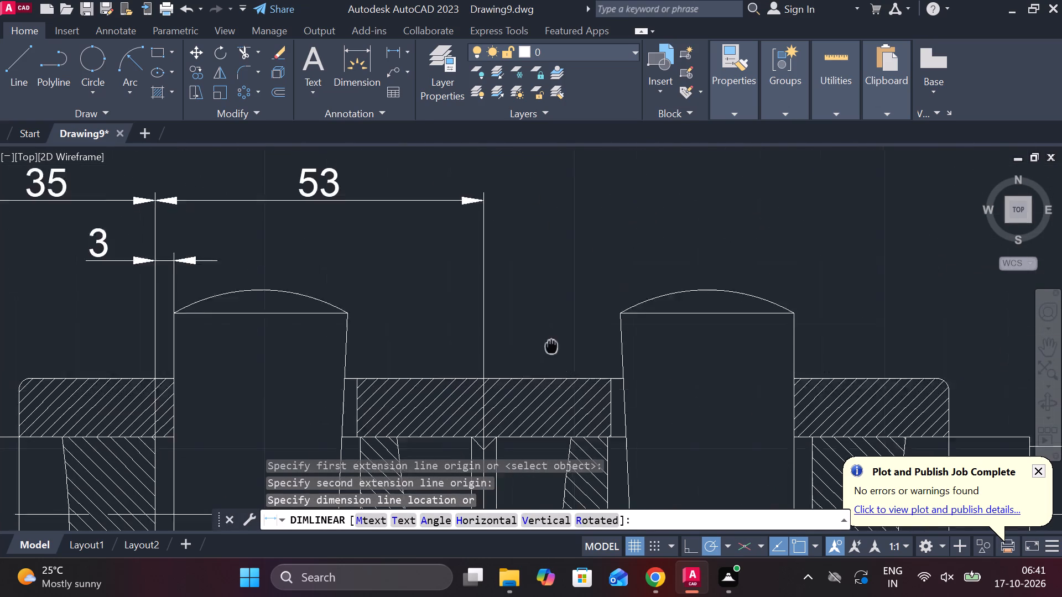
middle_click_drag(554, 360, 554, 362)
left_click(489, 225)
Dimension horizontally from the right rod slot's outer edge to the right rod's shoulder, completing the dimension row above the joint.
scroll(517, 237, "down", 1)
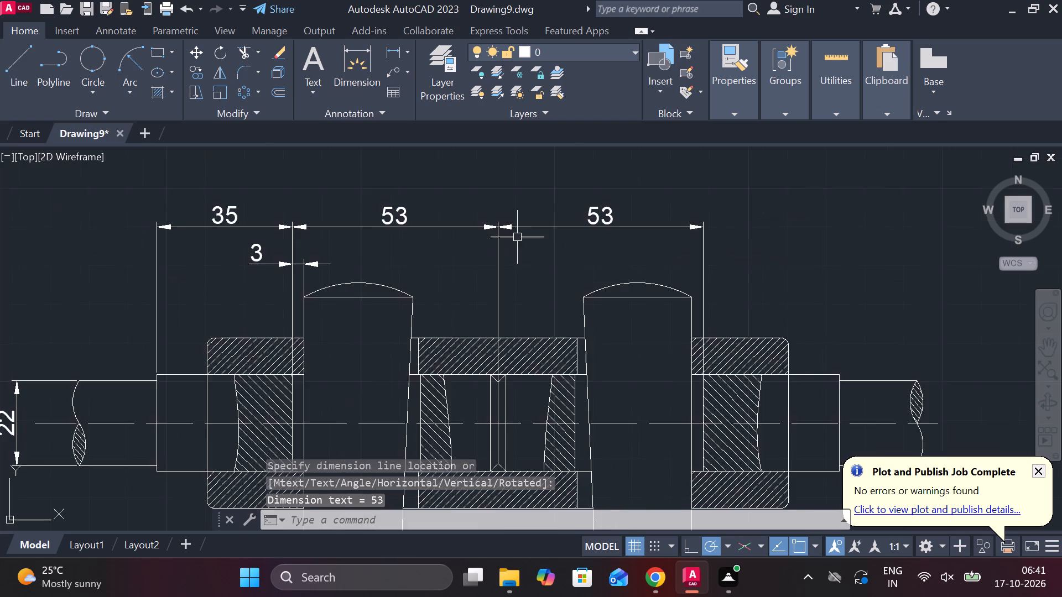
middle_click_drag(514, 240, 442, 182)
key("space")
middle_click_drag(747, 205, 725, 205)
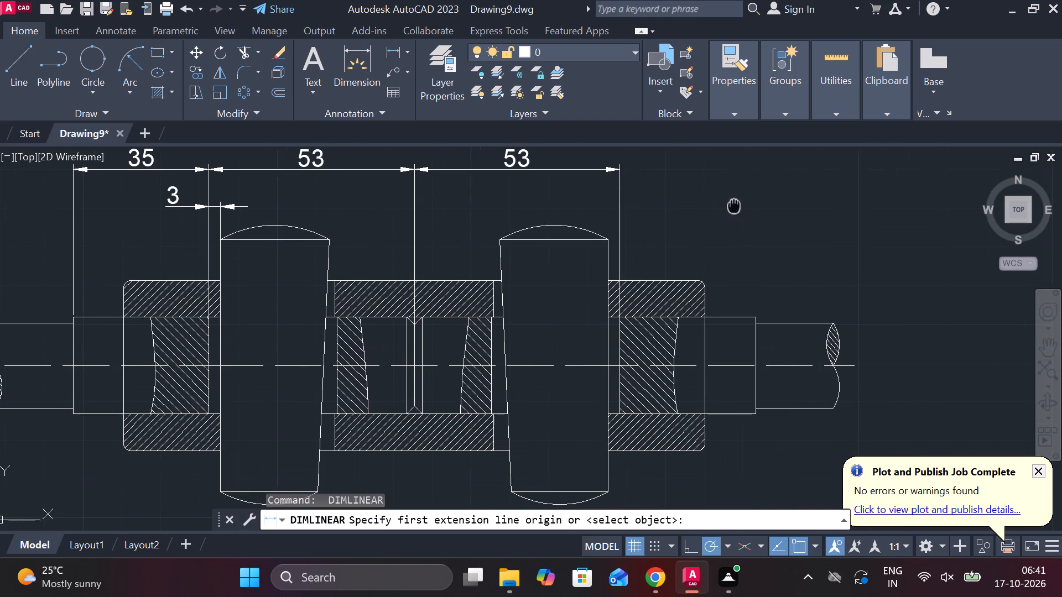
middle_click_drag(725, 205, 676, 185)
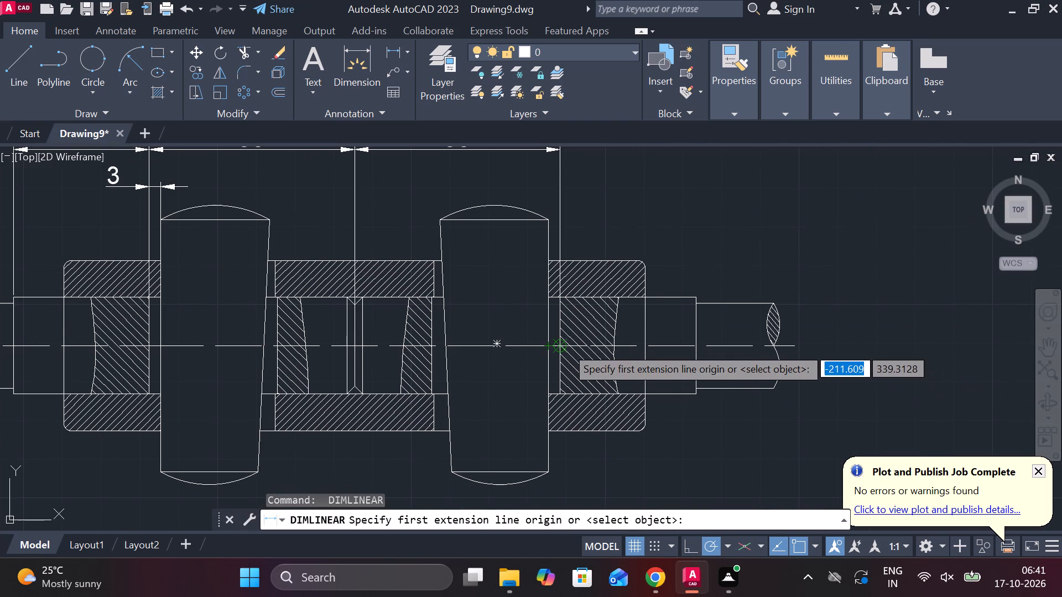
left_click(563, 346)
left_click(694, 345)
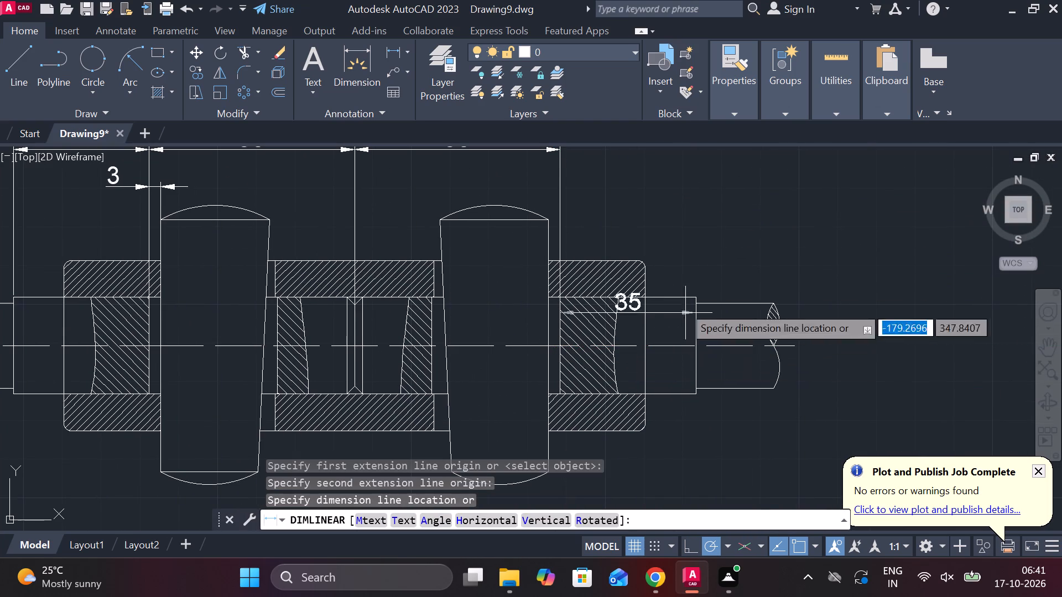
left_click(562, 150)
Add a horizontal linear dimension from the sleeve's left end to the left cotter's straight edge, placed just below the cotter.
scroll(775, 245, "down", 1)
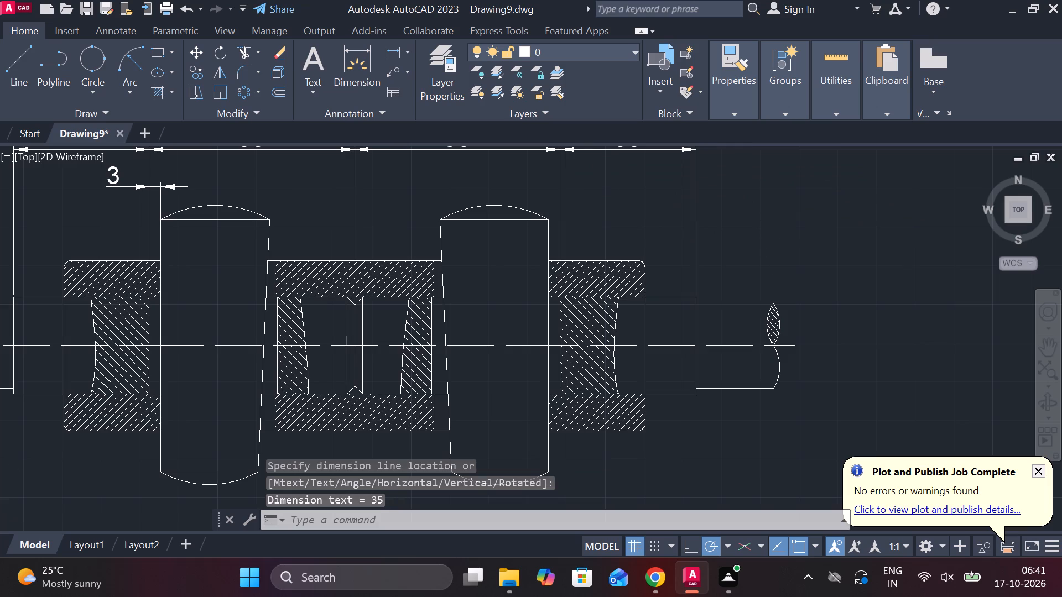
middle_click_drag(773, 245, 722, 222)
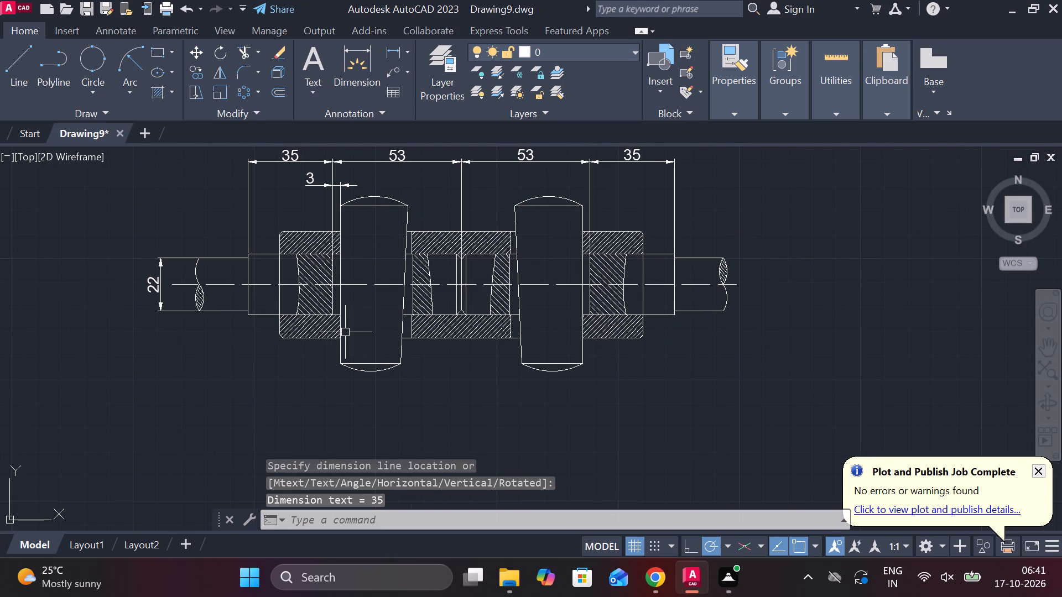
middle_click_drag(352, 335, 441, 319)
scroll(411, 334, "down", 1)
scroll(401, 336, "up", 2)
key("space")
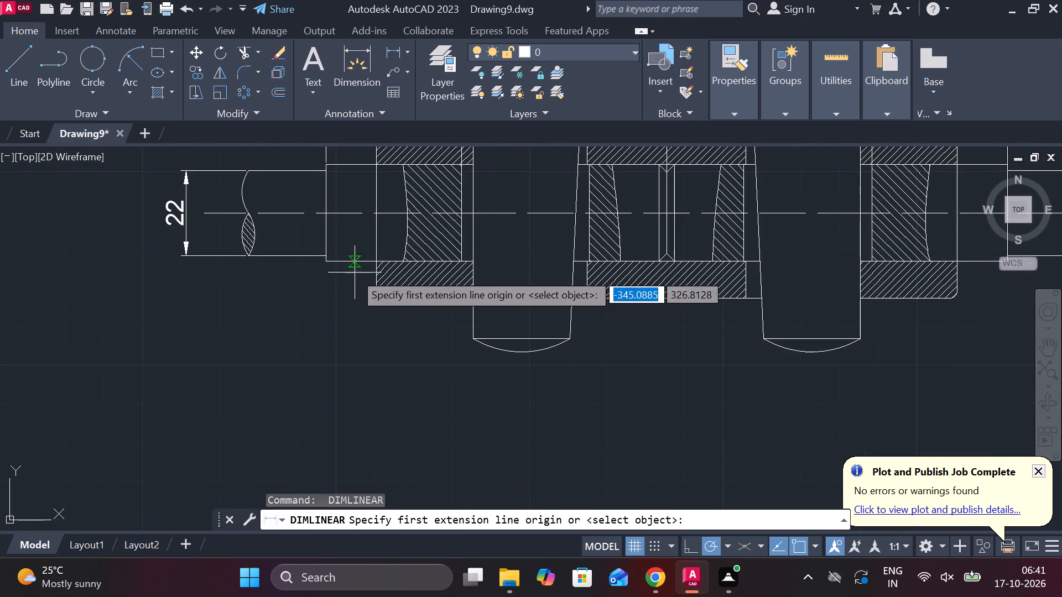
left_click(367, 245)
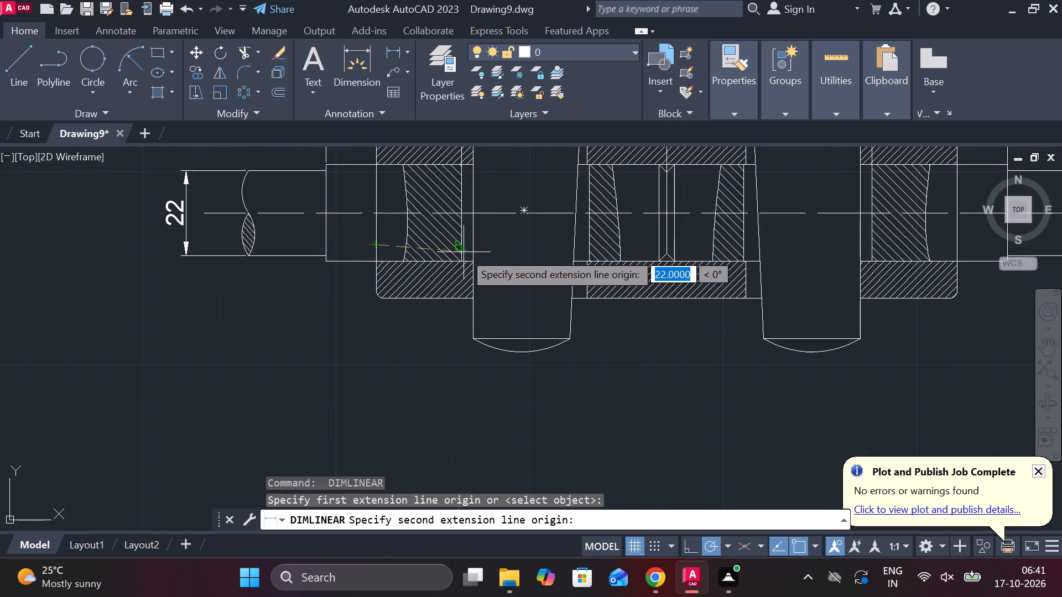
left_click(477, 248)
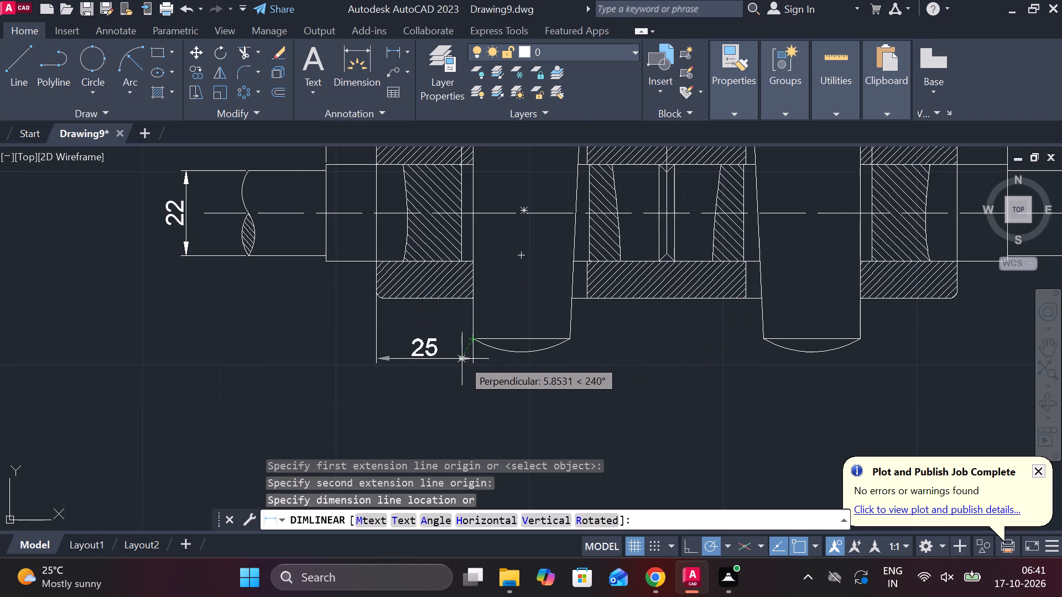
left_click(459, 381)
Dimension from the sleeve's right end to the right cotter's straight edge, aligned with the matching left-hand dimension below the joint.
middle_click_drag(548, 375, 502, 366)
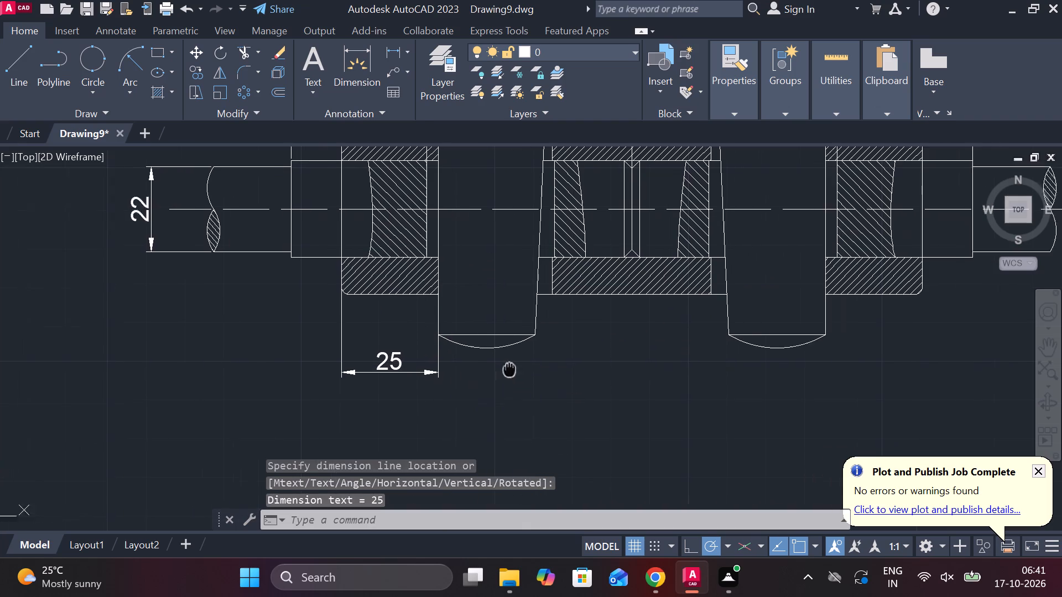
middle_click_drag(502, 366, 501, 364)
key("space")
middle_click_drag(779, 334, 597, 381)
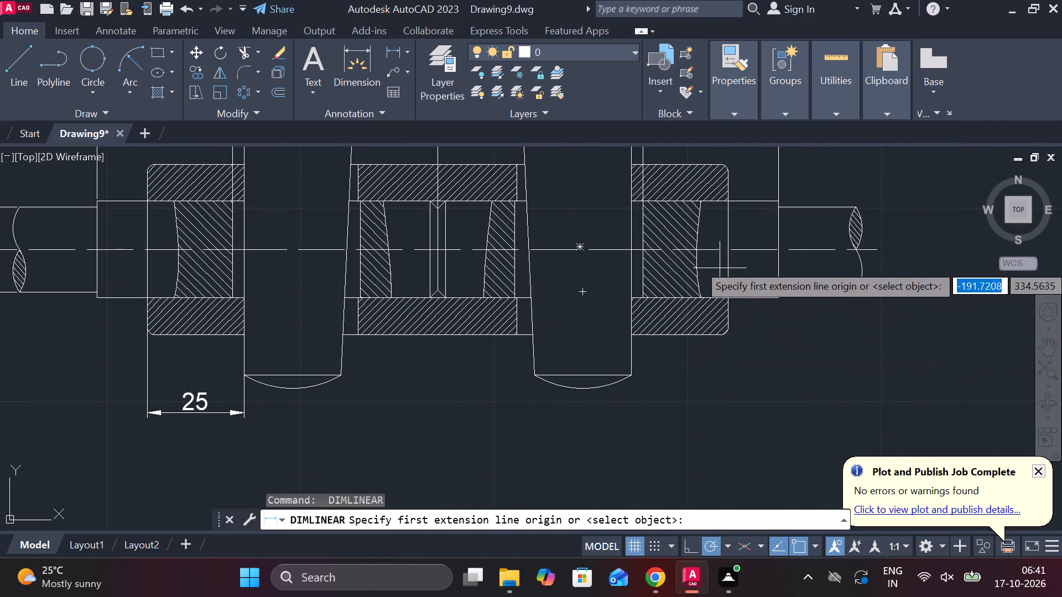
left_click(733, 254)
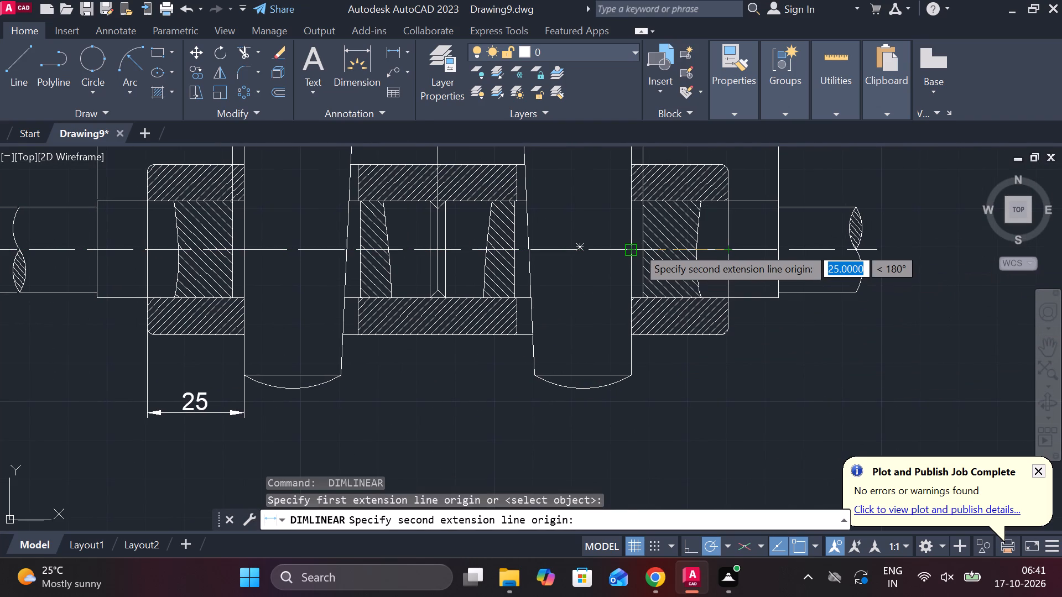
scroll(681, 261, "down", 3)
middle_click(681, 261)
scroll(681, 261, "up", 3)
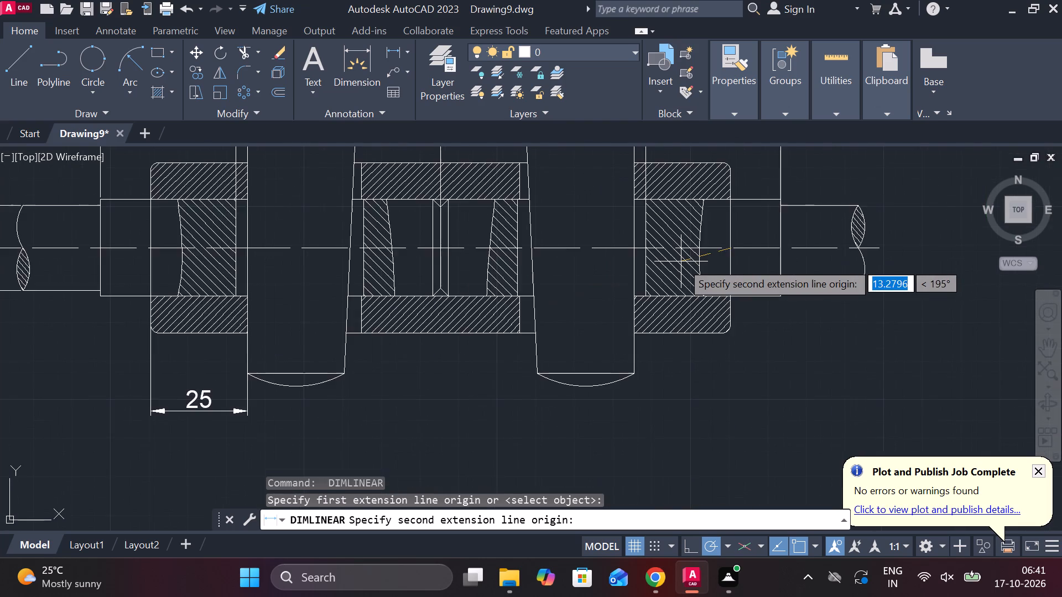
scroll(681, 261, "down", 1)
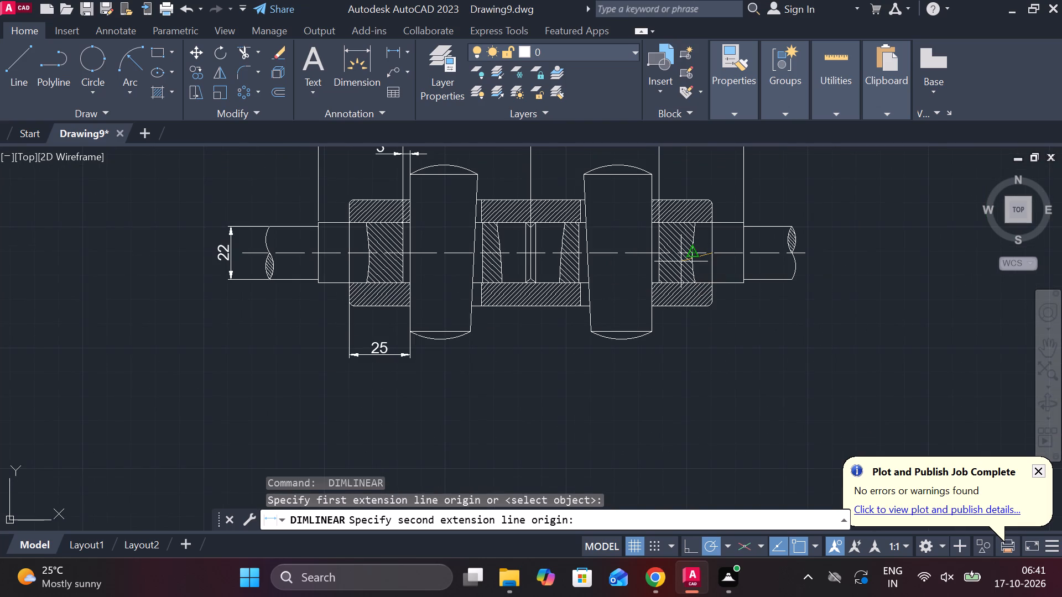
scroll(665, 256, "up", 2)
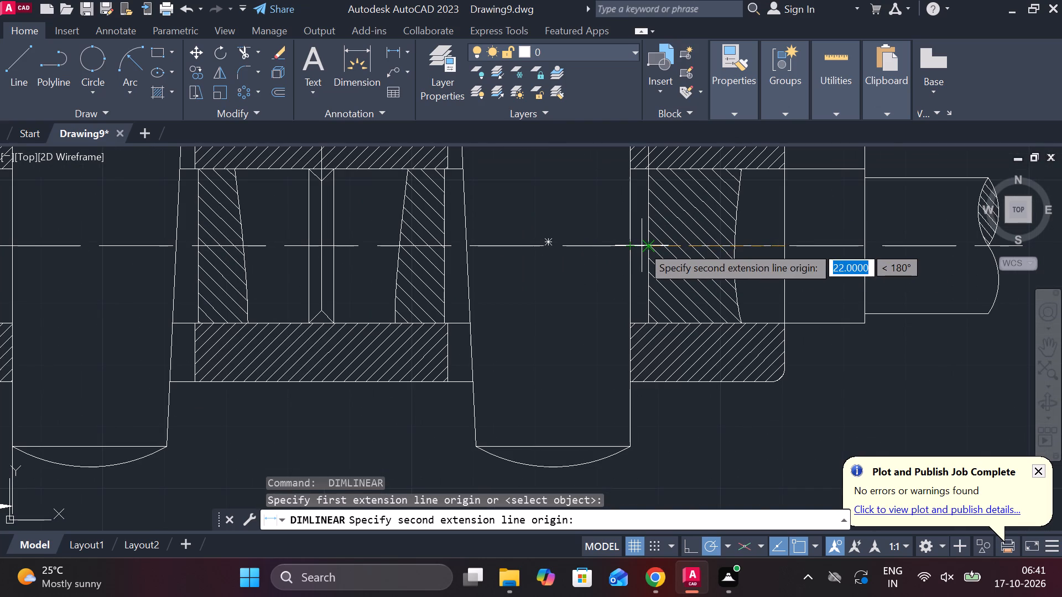
left_click(624, 243)
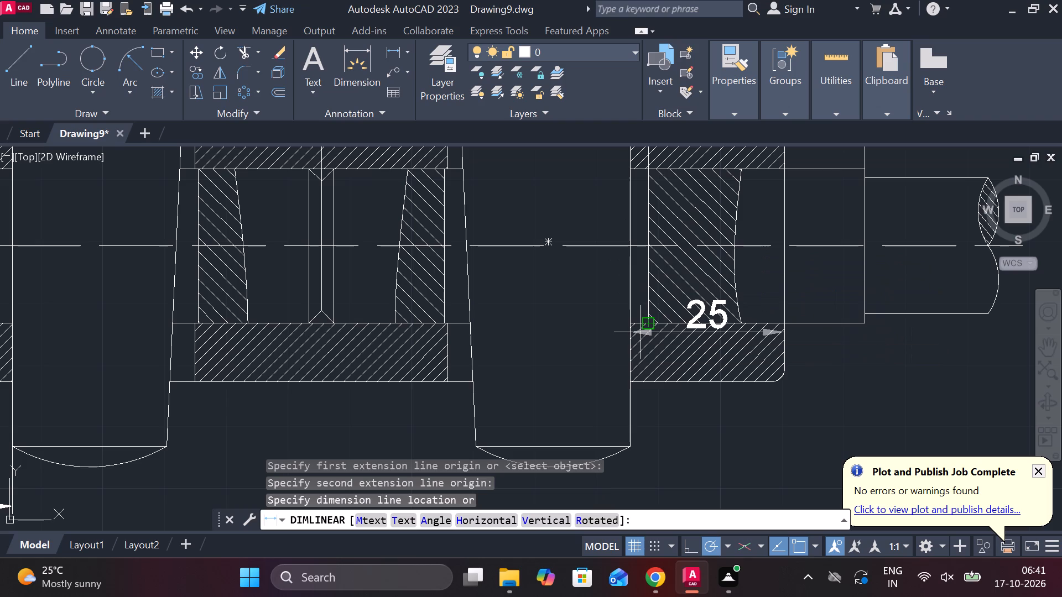
scroll(641, 332, "down", 2)
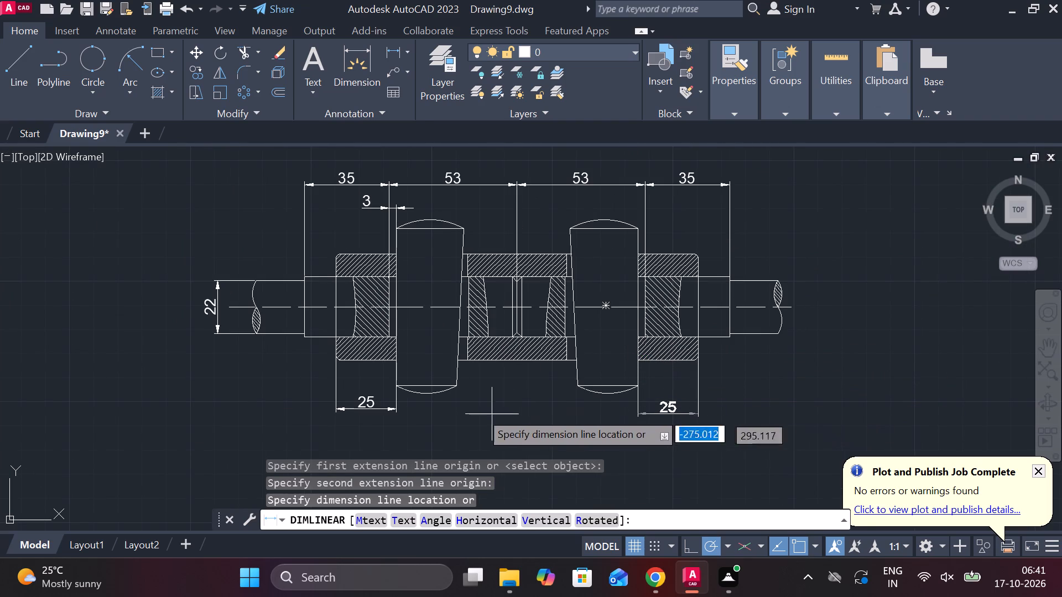
left_click(395, 409)
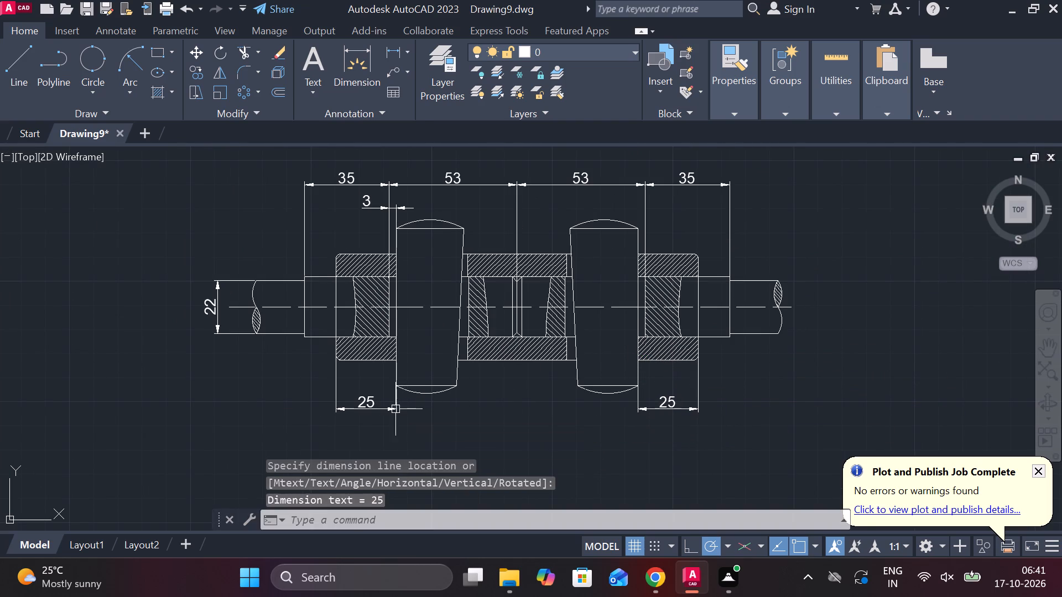
Add a linear dimension across the sleeve's full length, placed below the two cotter-edge dimensions under the joint.
scroll(587, 417, "down", 1)
middle_click_drag(585, 417, 574, 389)
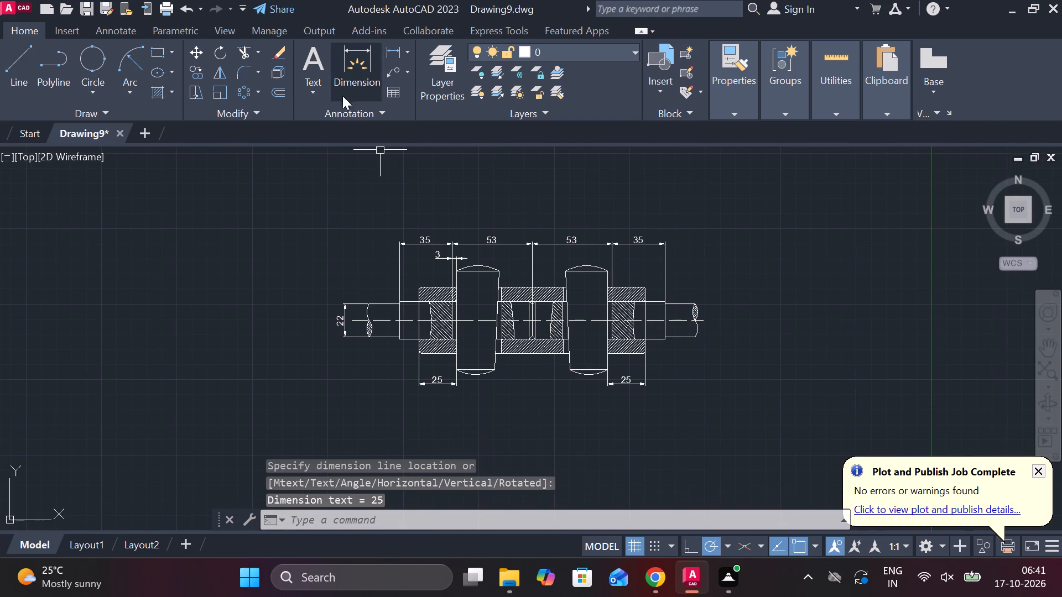
left_click(395, 53)
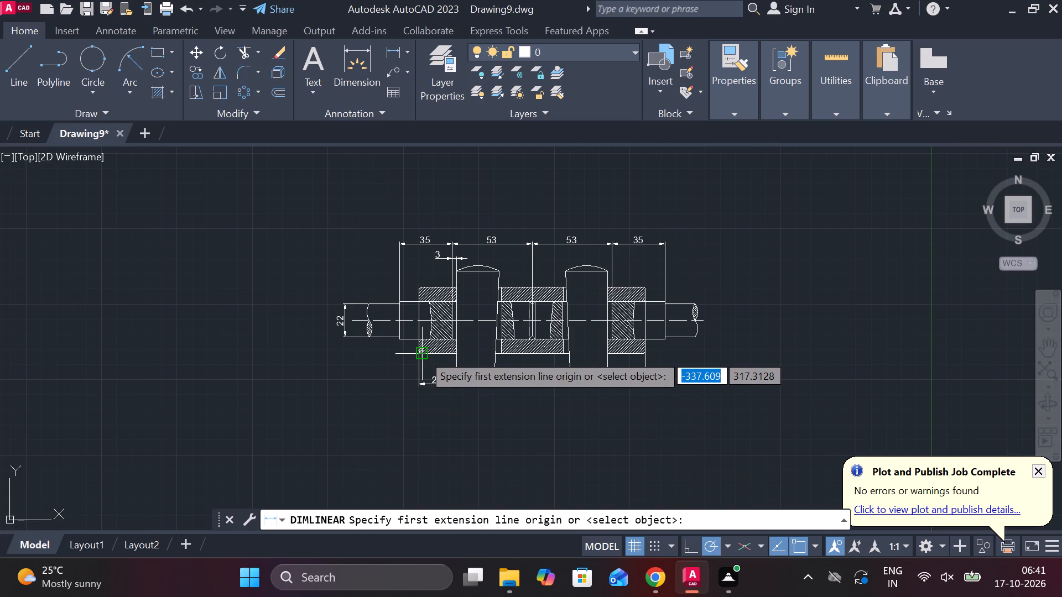
scroll(423, 354, "up", 2)
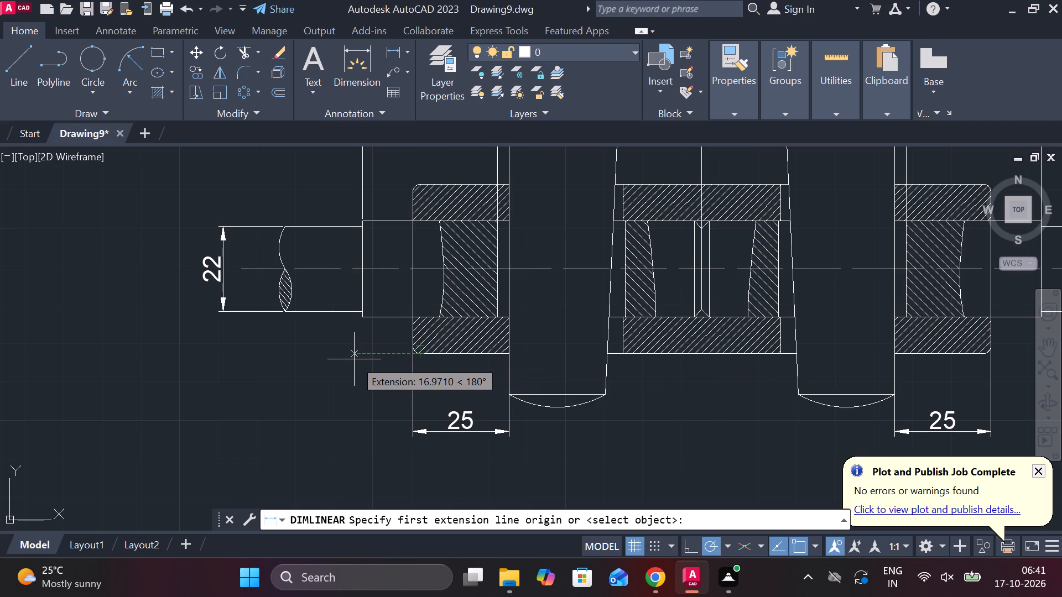
left_click(411, 338)
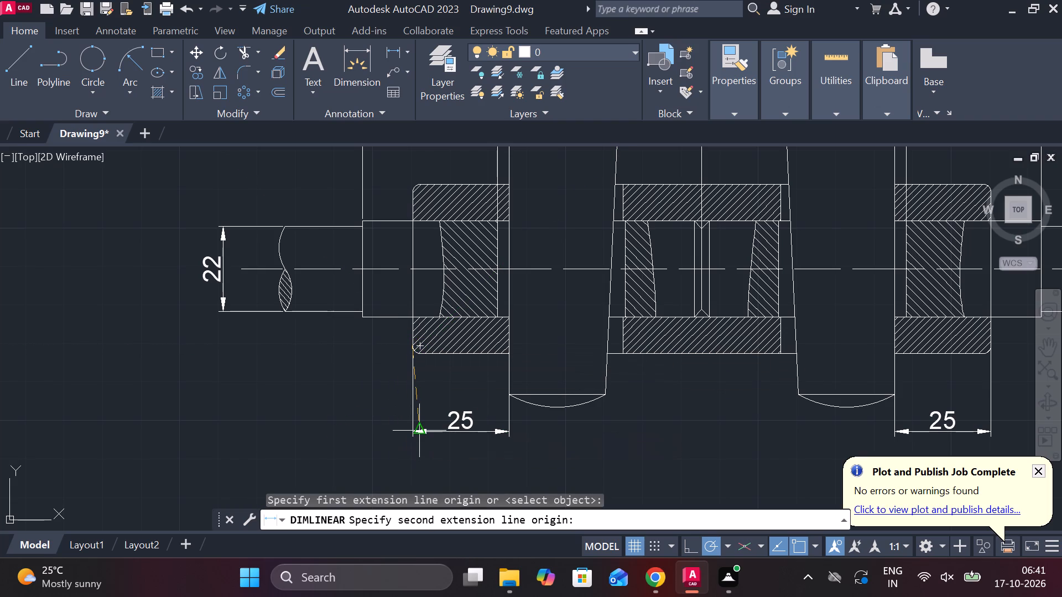
scroll(417, 428, "down", 1)
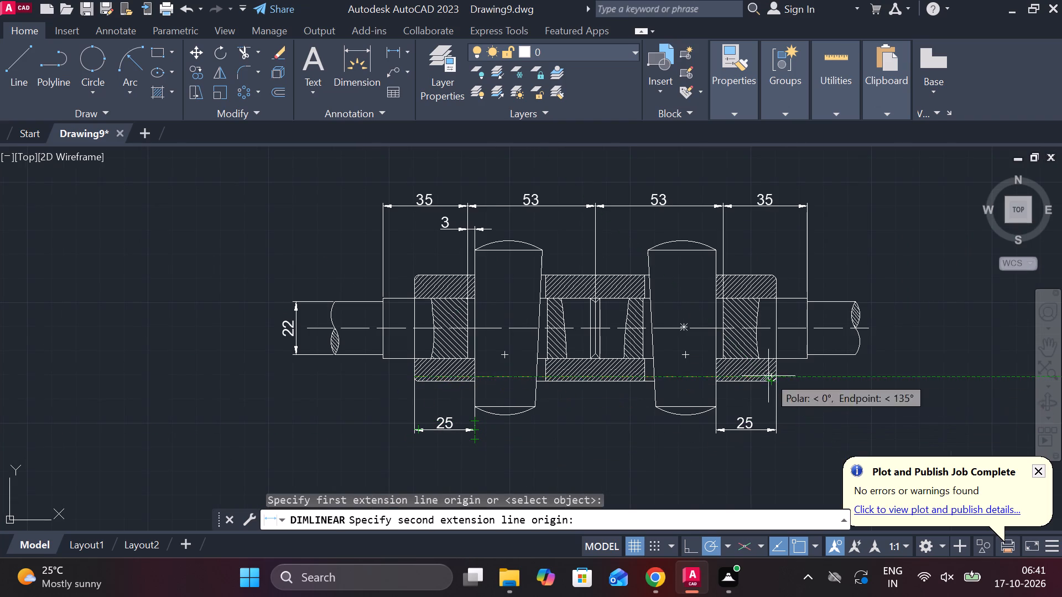
scroll(770, 375, "up", 2)
left_click(790, 345)
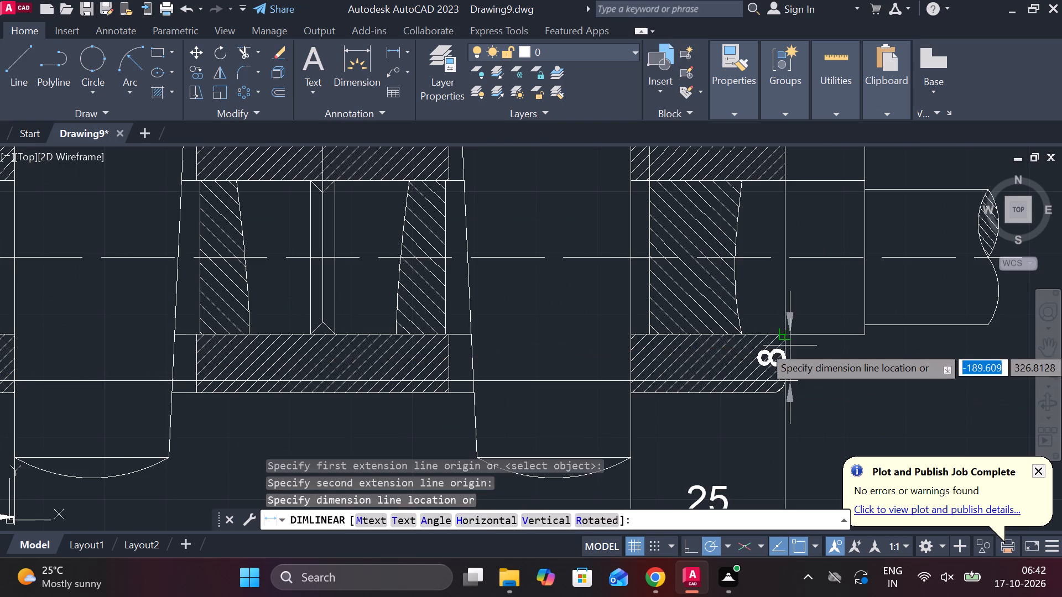
scroll(678, 437, "down", 1)
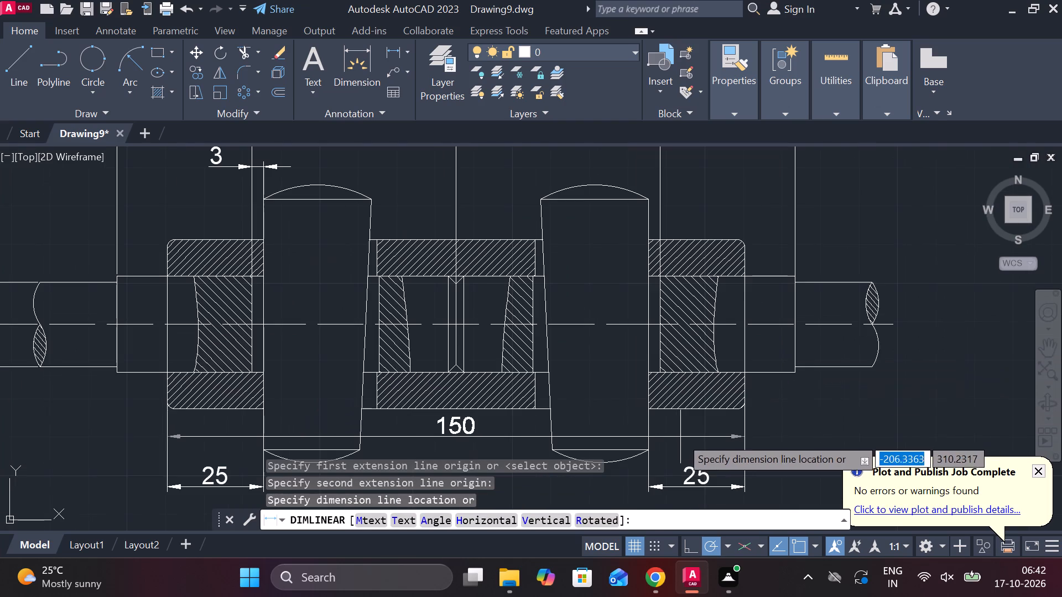
scroll(680, 378, "down", 1)
middle_click_drag(567, 390, 559, 271)
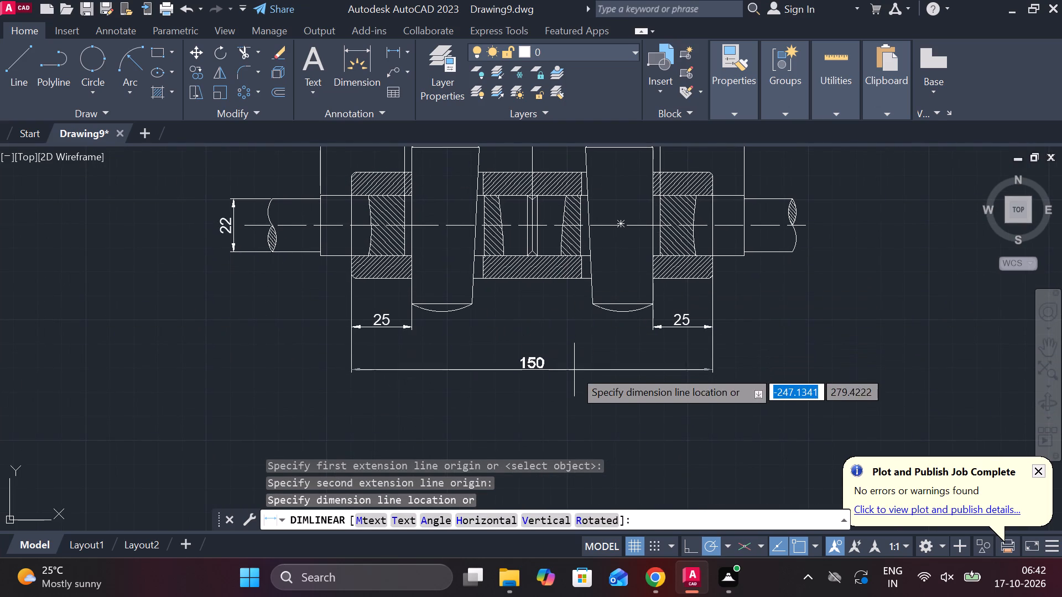
left_click(574, 350)
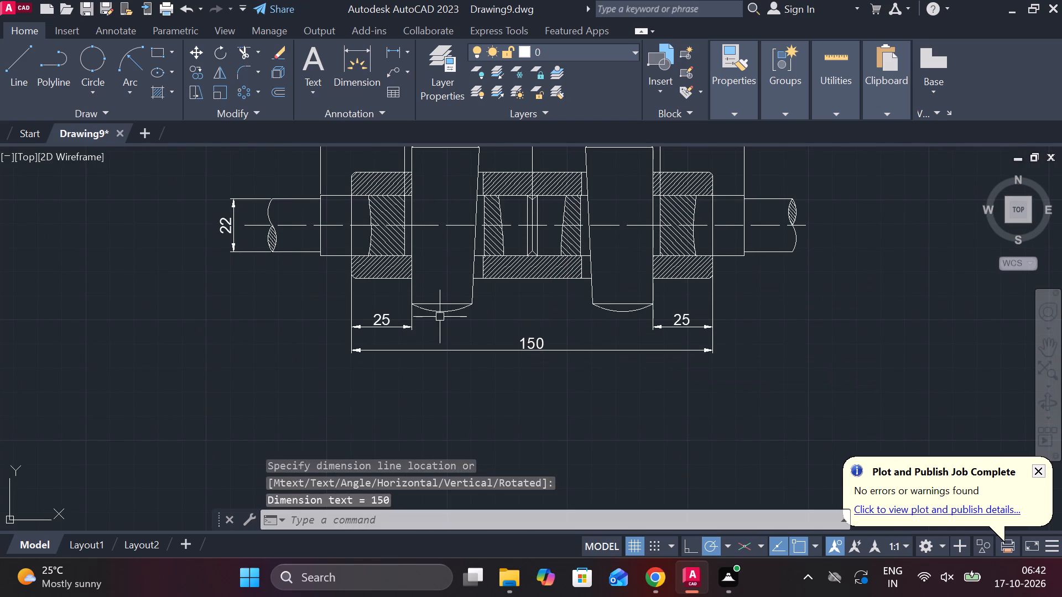
Trim away the part of the sleeve's left end line that crosses the left rod, undoing one trim pick along the way.
key("Escape")
type("TR")
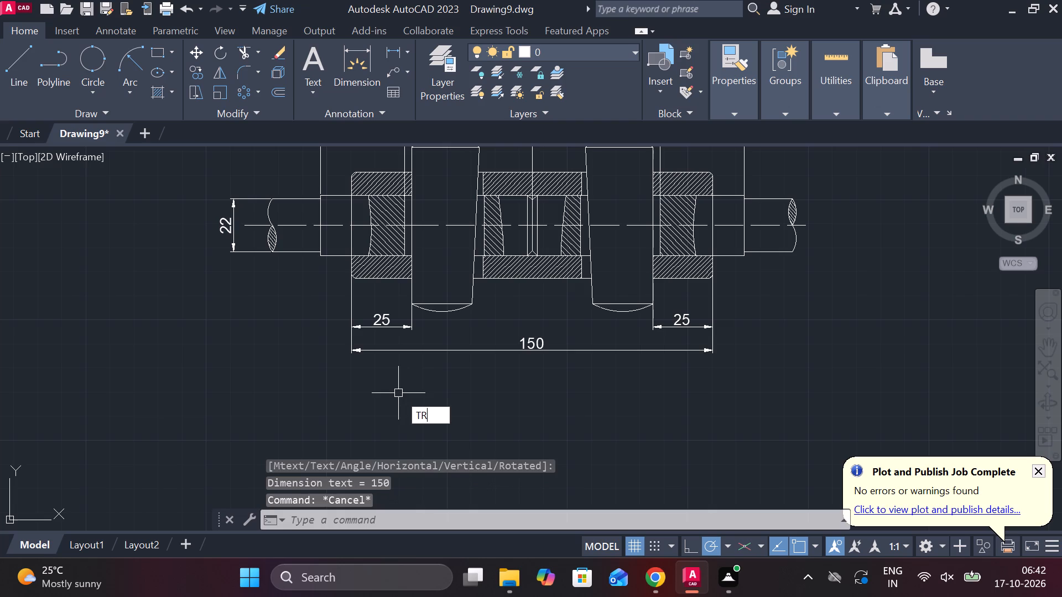
key("space")
left_click(350, 203)
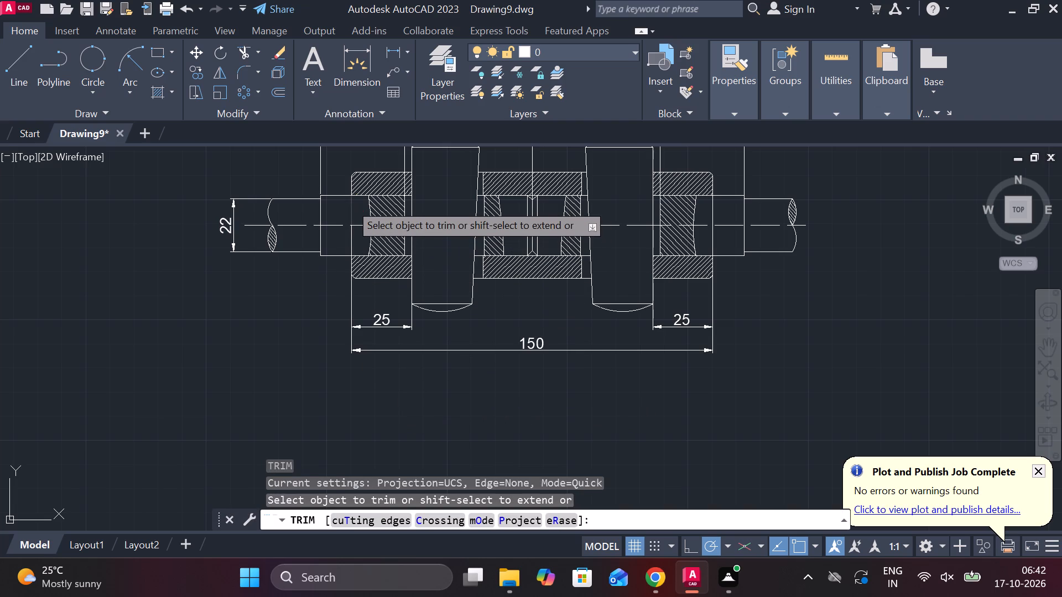
left_click(350, 241)
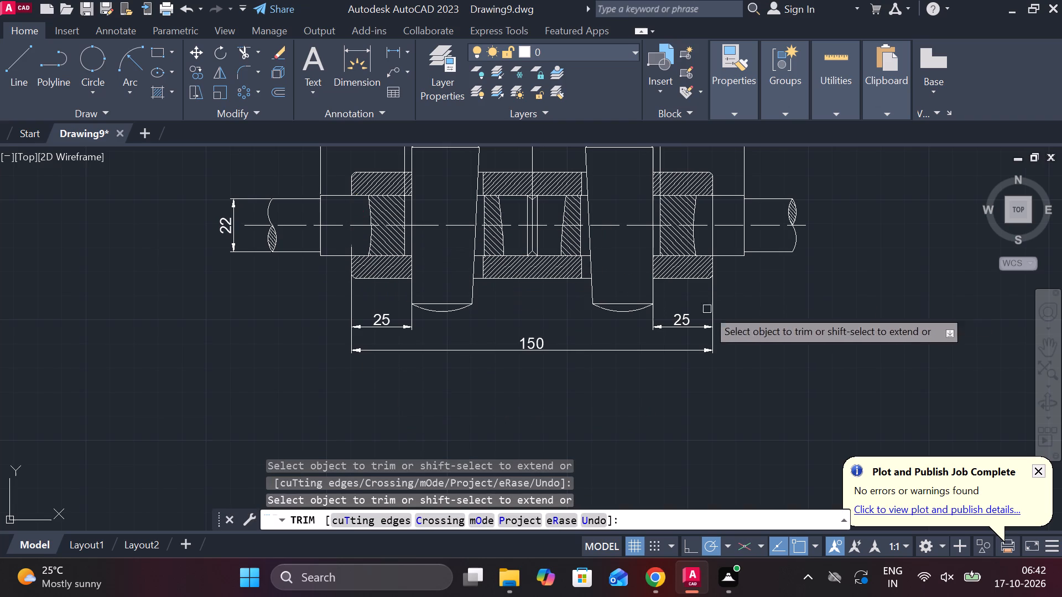
left_click(351, 248)
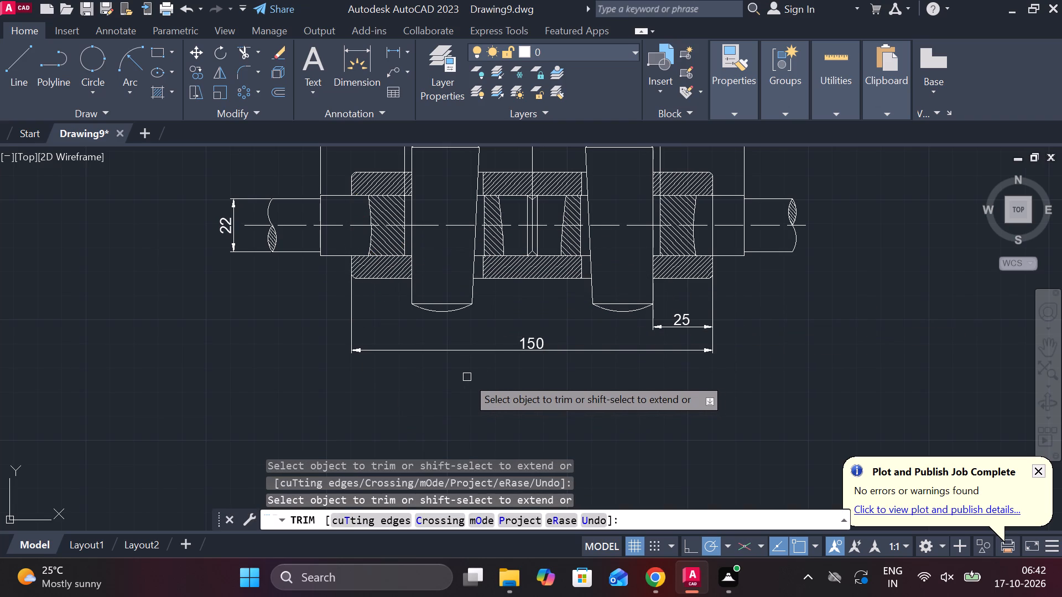
key("ctrl+z")
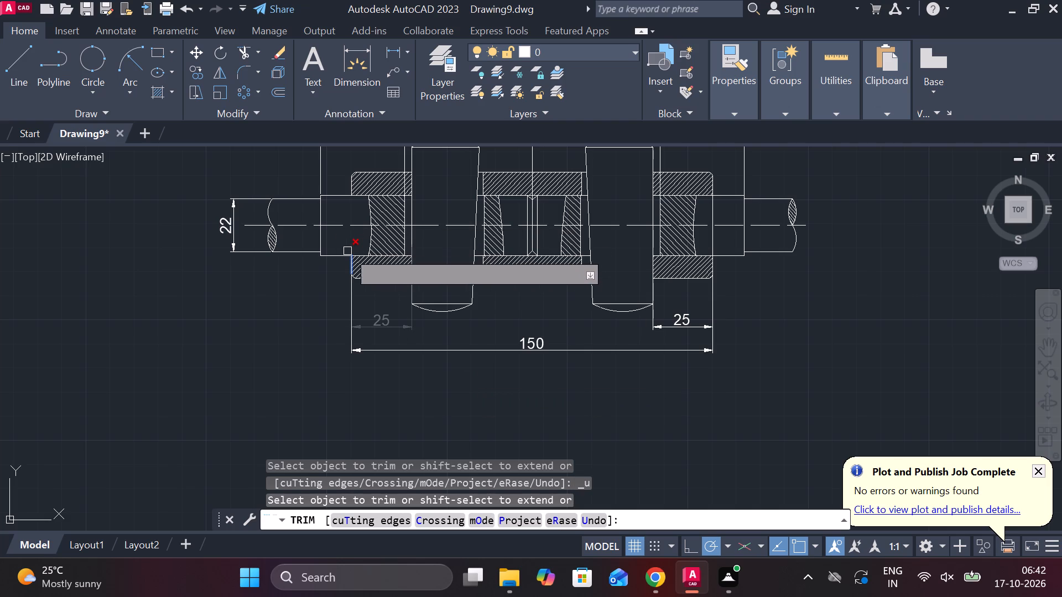
scroll(334, 247, "up", 1)
left_click(362, 247)
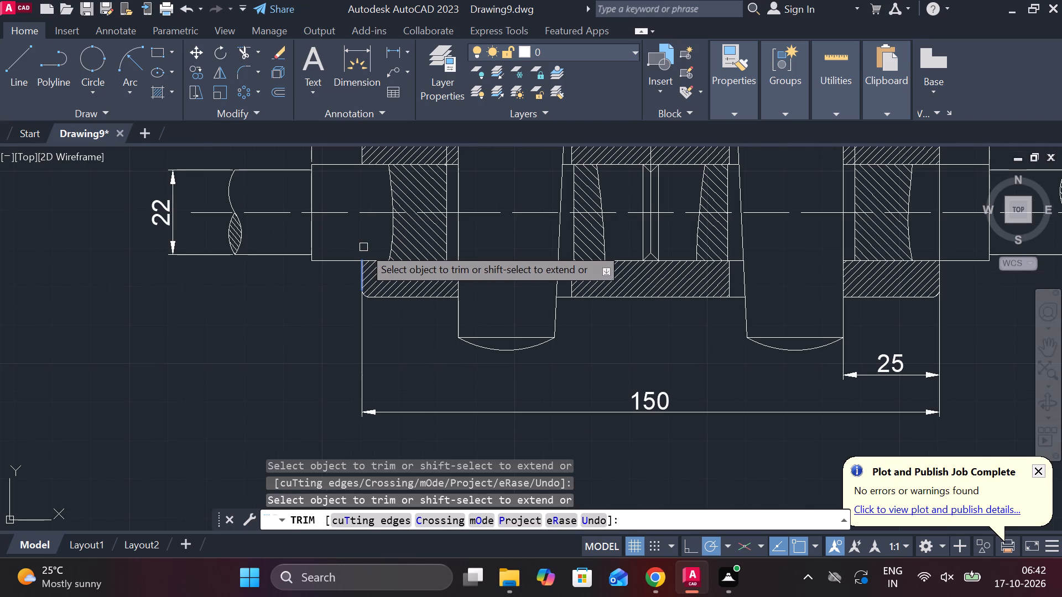
Trim away the part of the sleeve's right end line that crosses the right rod.
scroll(657, 331, "down", 1)
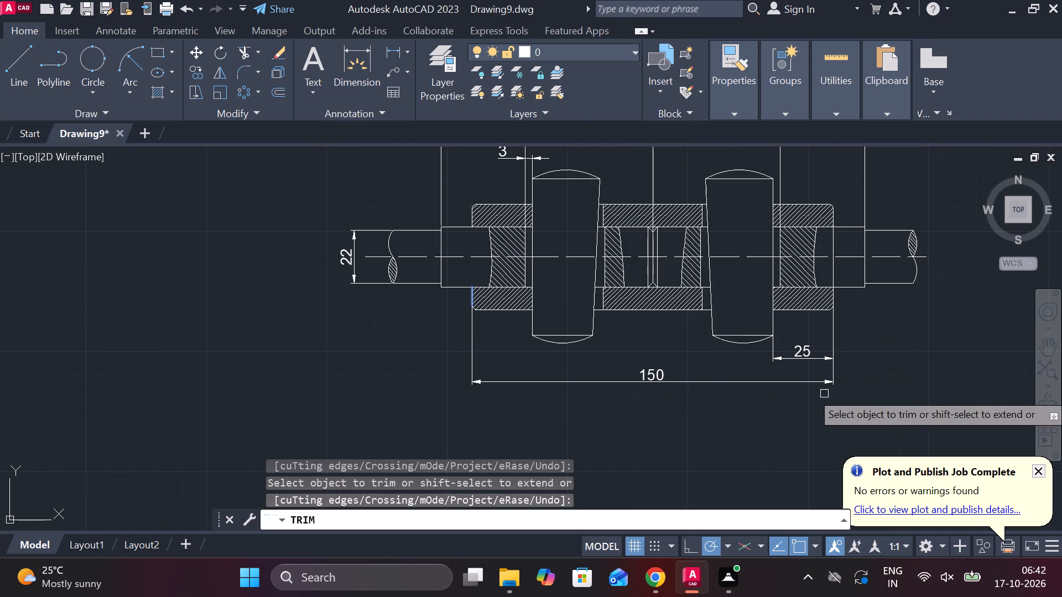
middle_click_drag(851, 340, 772, 347)
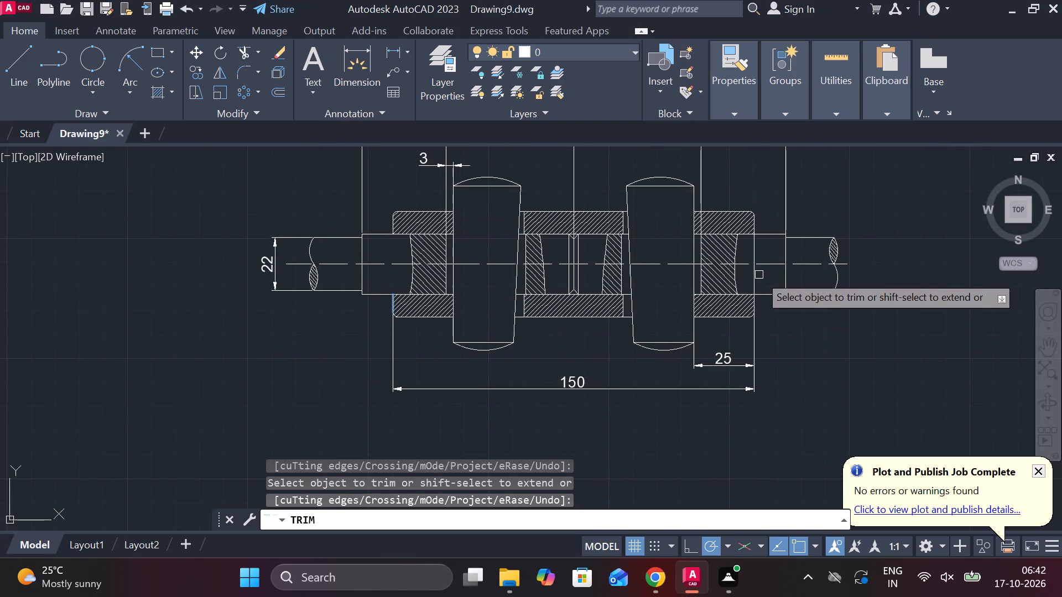
double_click(757, 277)
left_click(756, 255)
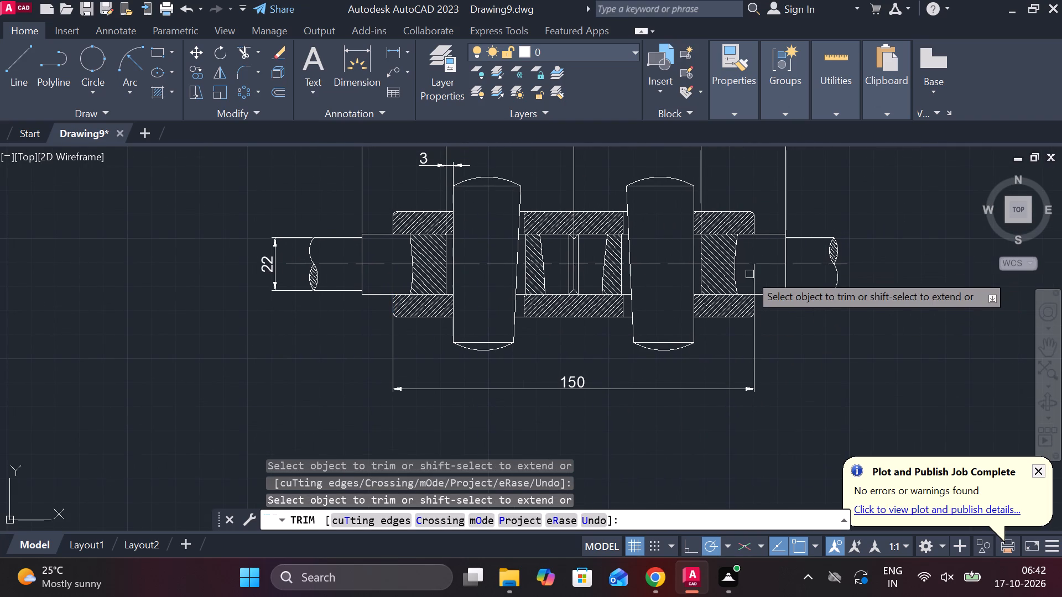
left_click(753, 283)
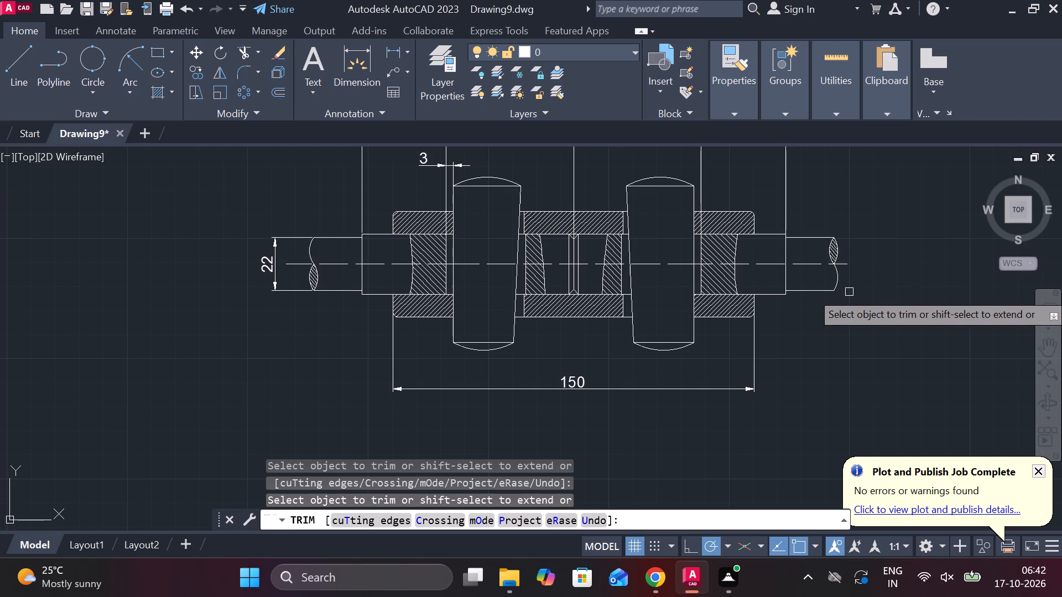
key("Escape")
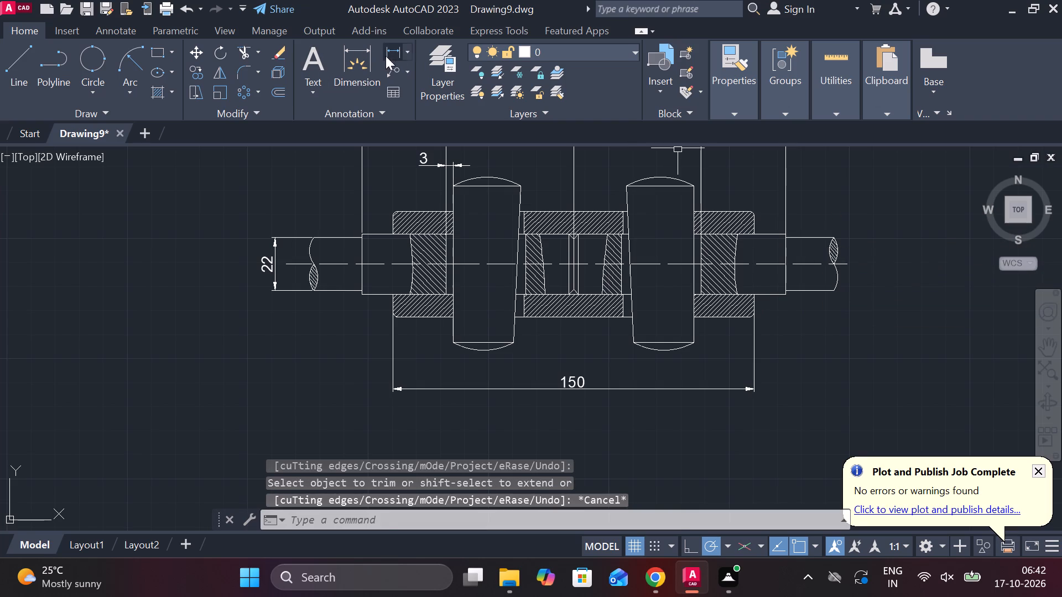
Dimension horizontally again from the sleeve's left end to the left cotter's straight edge, placed above the overall sleeve dimension.
left_click(394, 61)
scroll(391, 180, "up", 3)
middle_click_drag(365, 268, 329, 69)
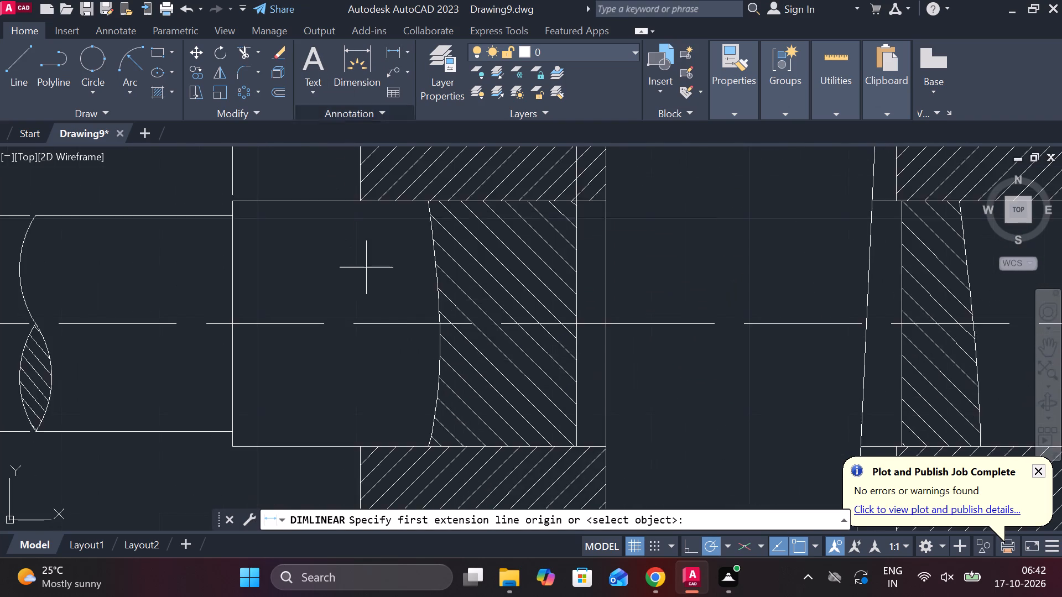
scroll(352, 255, "down", 1)
left_click(357, 408)
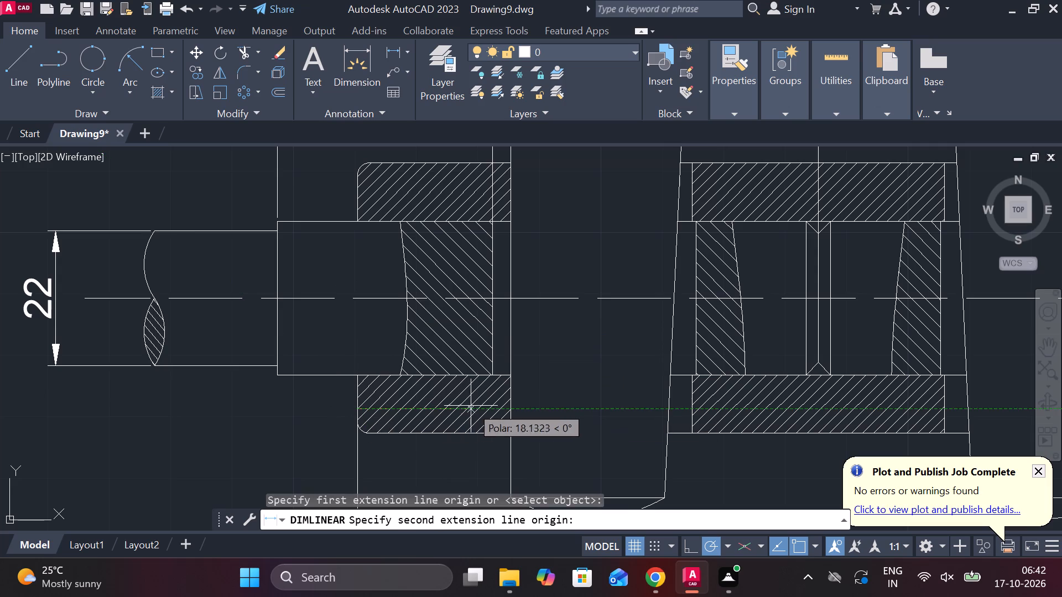
left_click(519, 407)
middle_click_drag(483, 443, 492, 370)
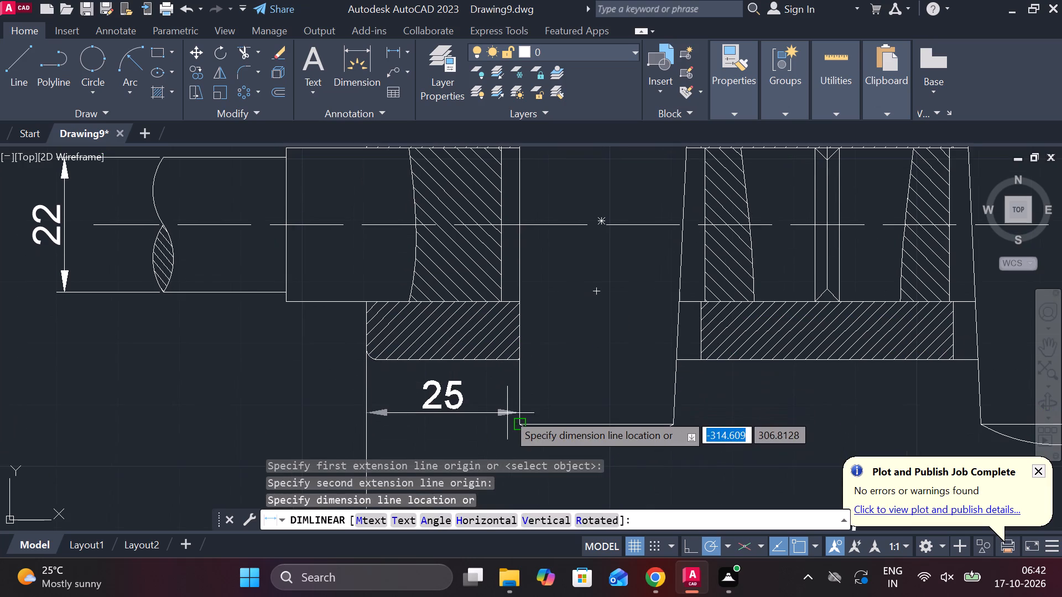
scroll(507, 413, "down", 2)
left_click(506, 443)
Dimension horizontally again from the sleeve's right end to the right cotter's straight edge, aligned with the matching left-hand dimension.
middle_click_drag(559, 432, 562, 432)
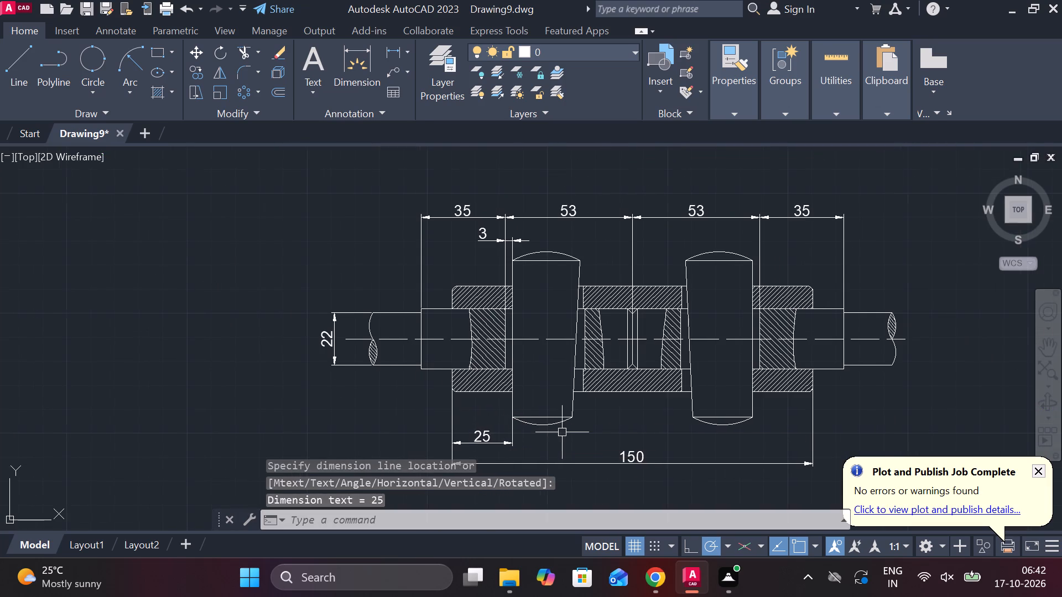
middle_click_drag(562, 432, 516, 423)
key("space")
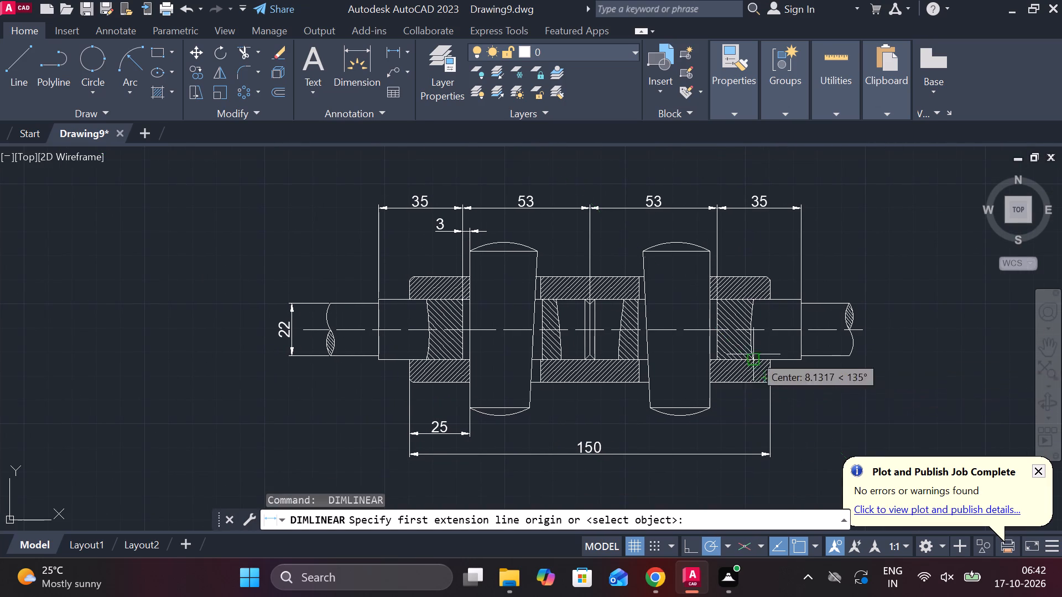
left_click(772, 366)
left_click(707, 368)
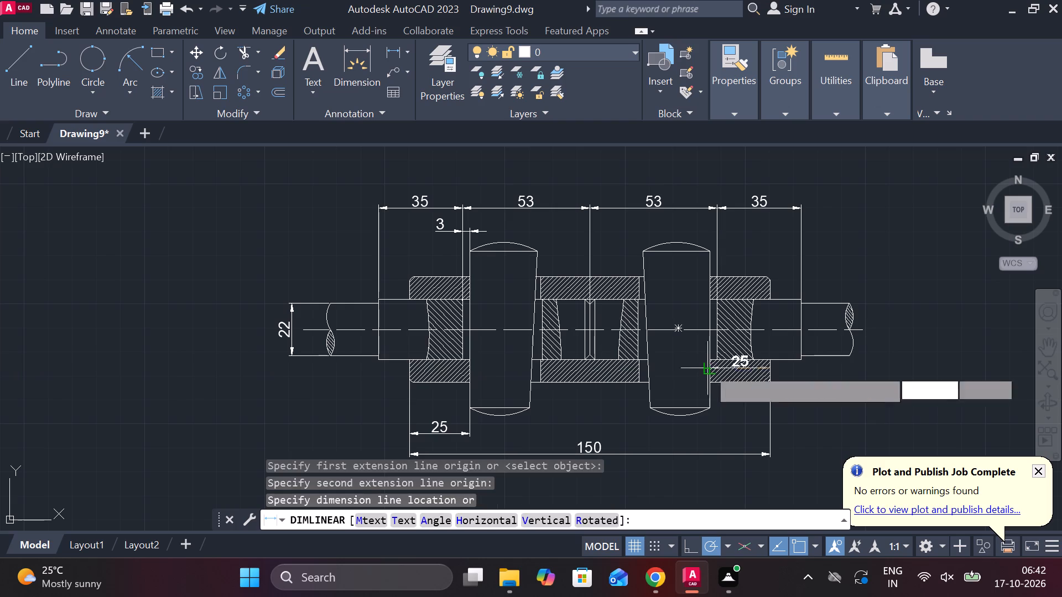
left_click(473, 432)
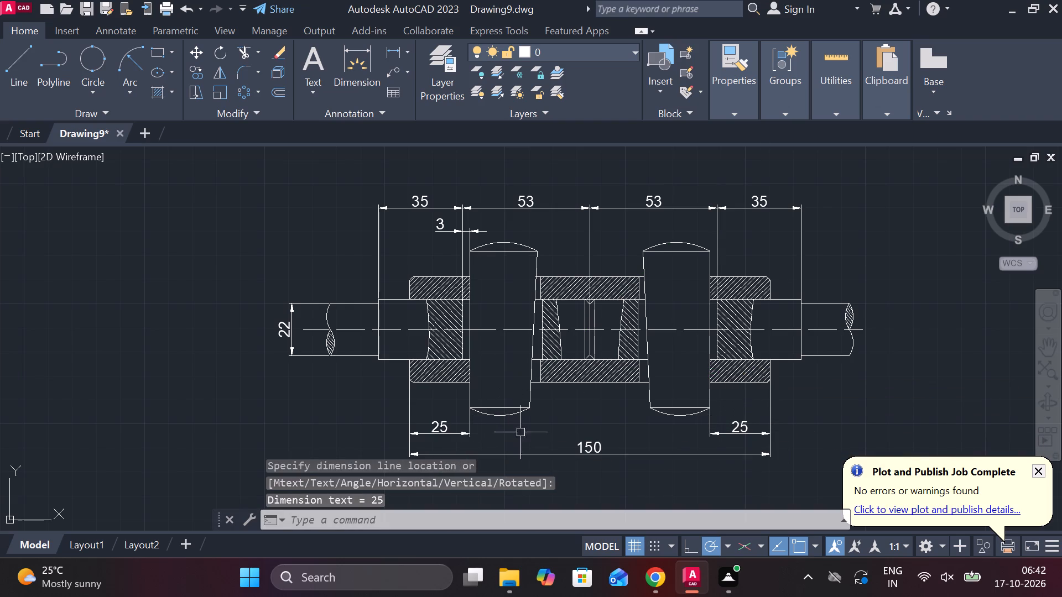
Join the middle and right segments of the joint's horizontal centre line into a single line.
scroll(840, 393, "down", 1)
middle_click_drag(840, 393, 784, 392)
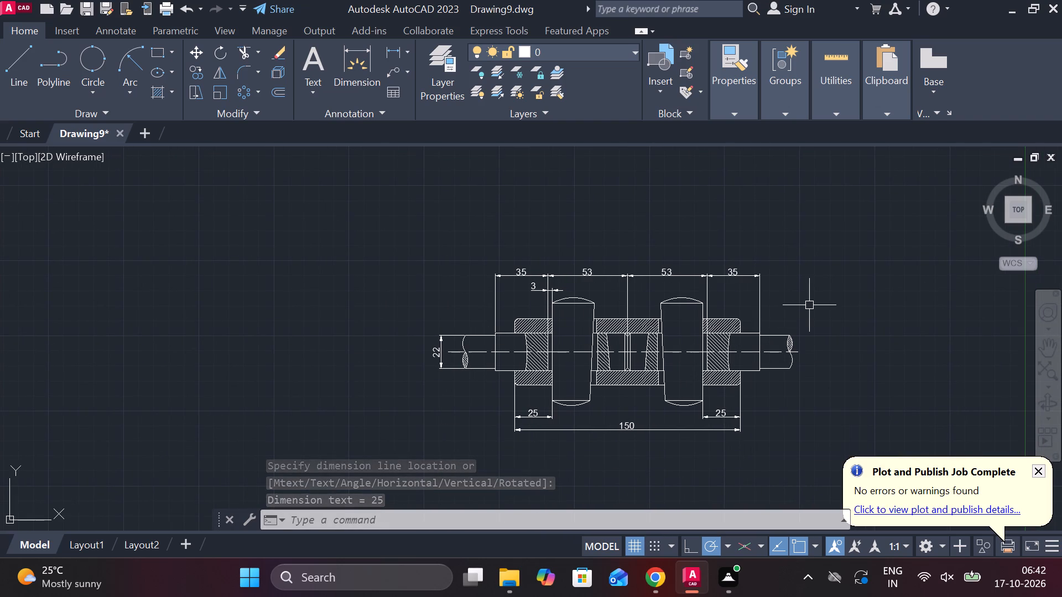
middle_click_drag(823, 316, 723, 300)
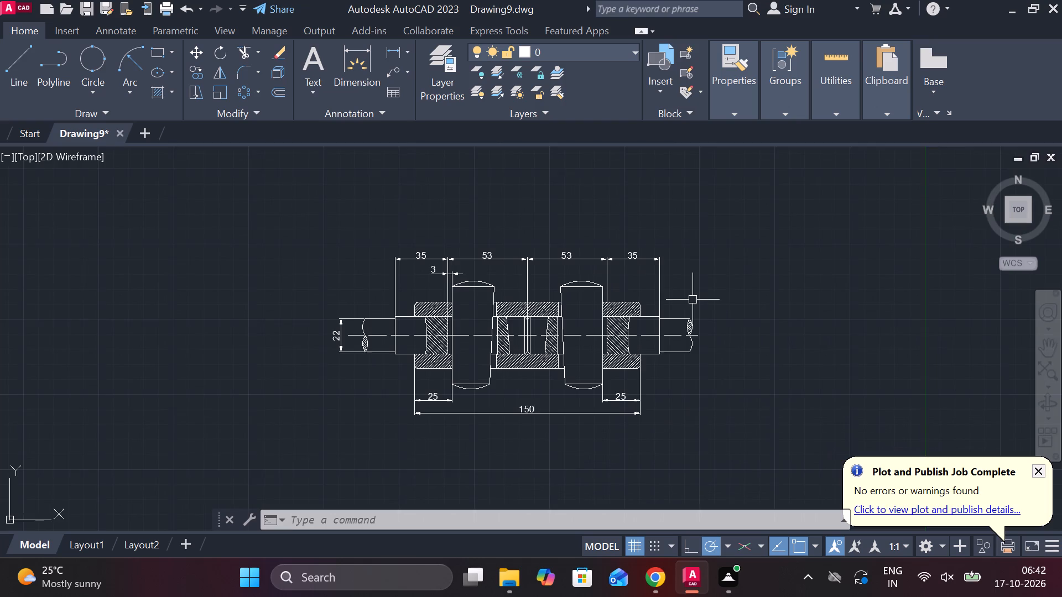
middle_click_drag(695, 300, 560, 287)
scroll(608, 311, "up", 1)
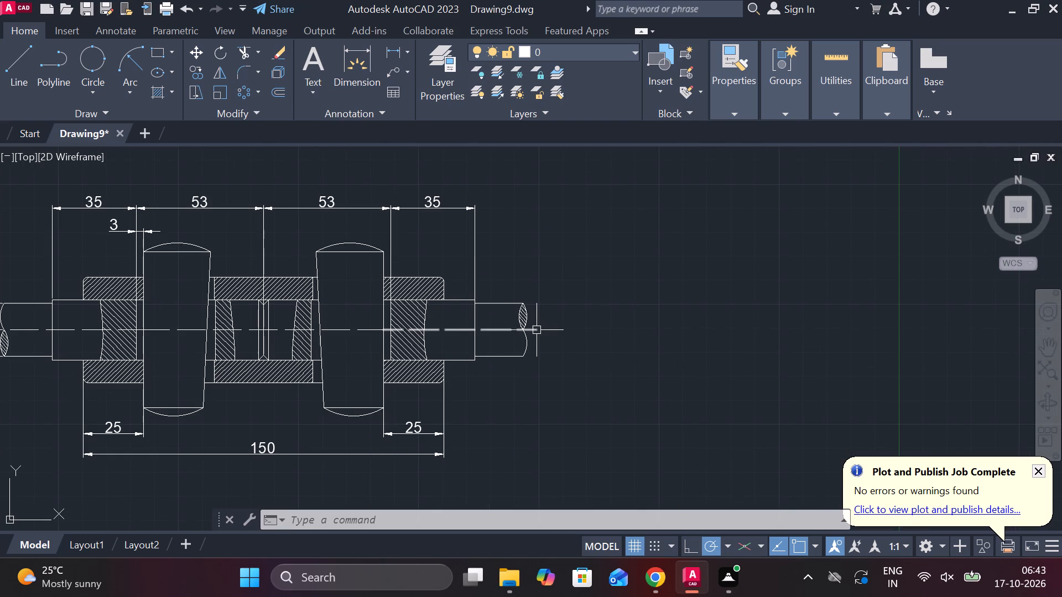
left_click(534, 330)
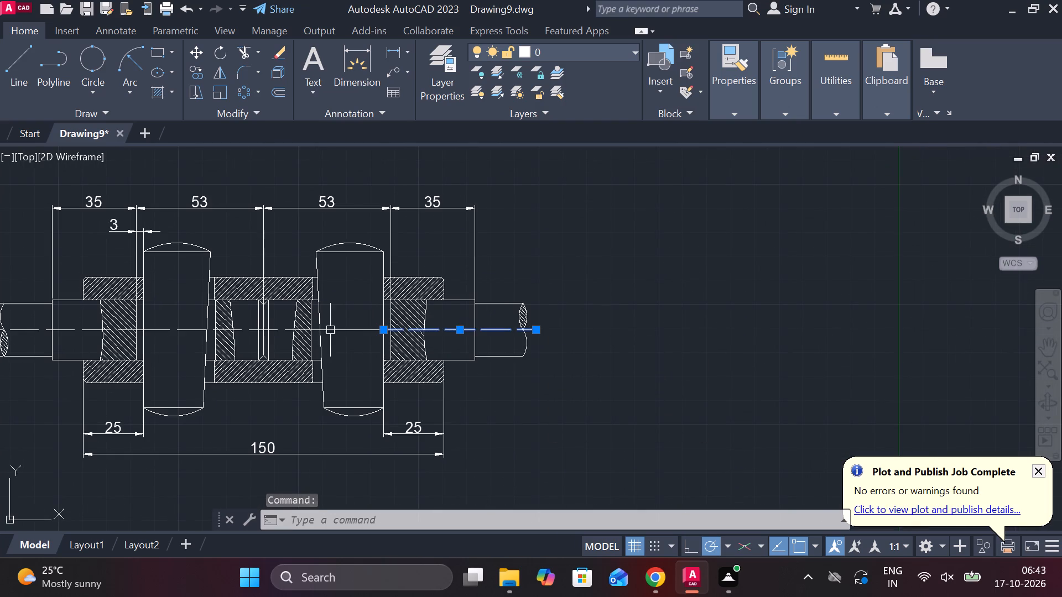
left_click(344, 329)
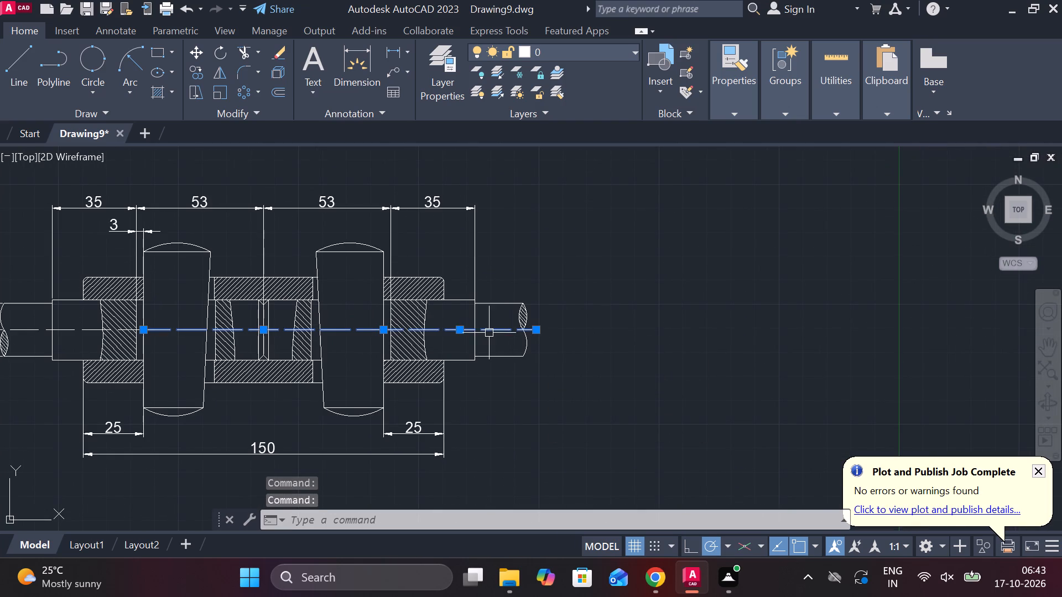
key("j")
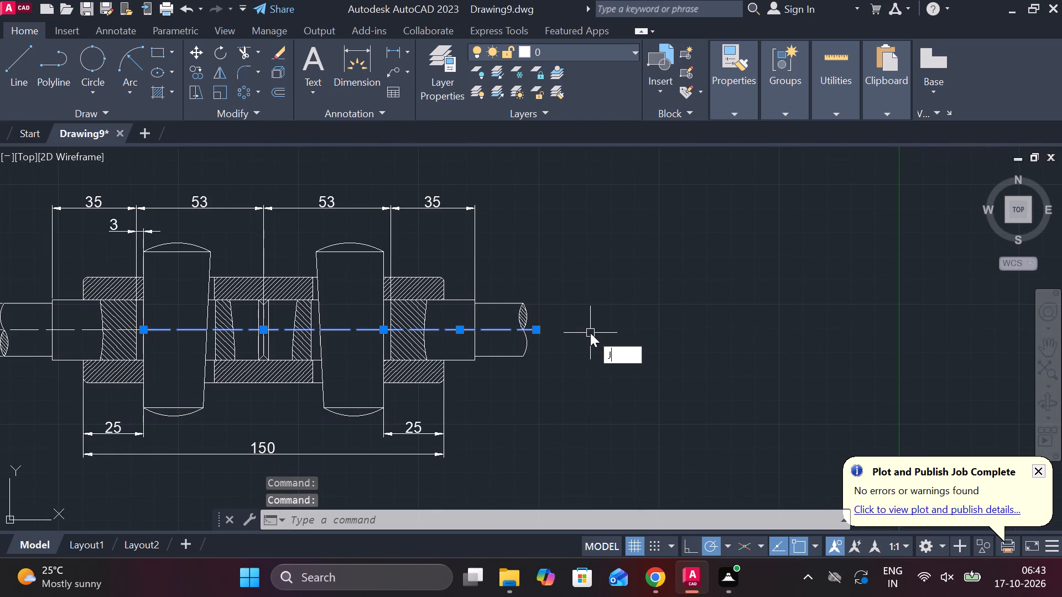
key("Return")
Lengthen the joined horizontal centre line to the right, well beyond the right rod's broken end.
left_click(517, 332)
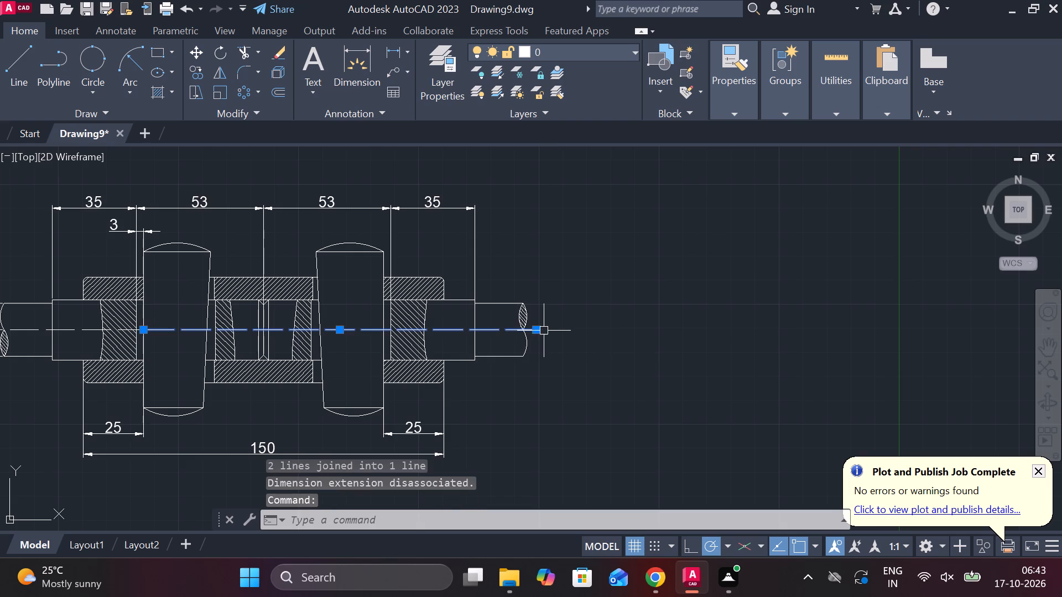
left_click(573, 365)
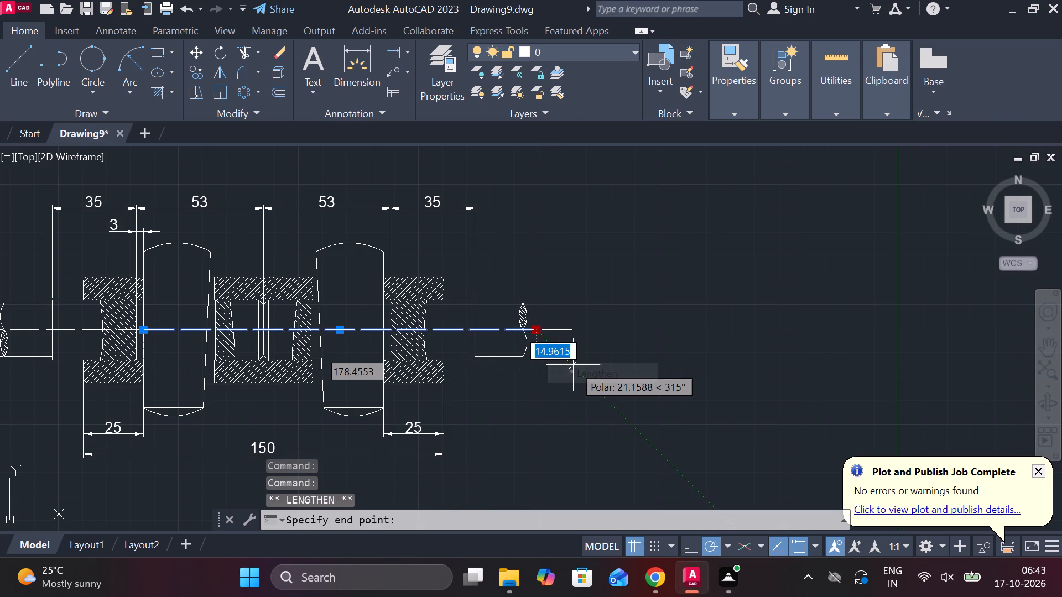
key("Escape")
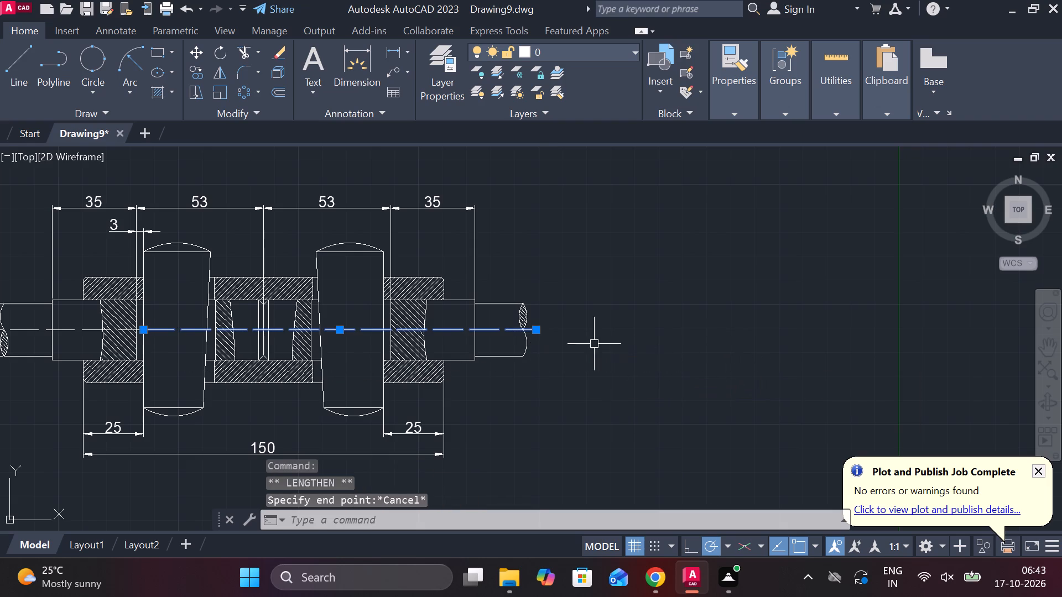
left_click(568, 366)
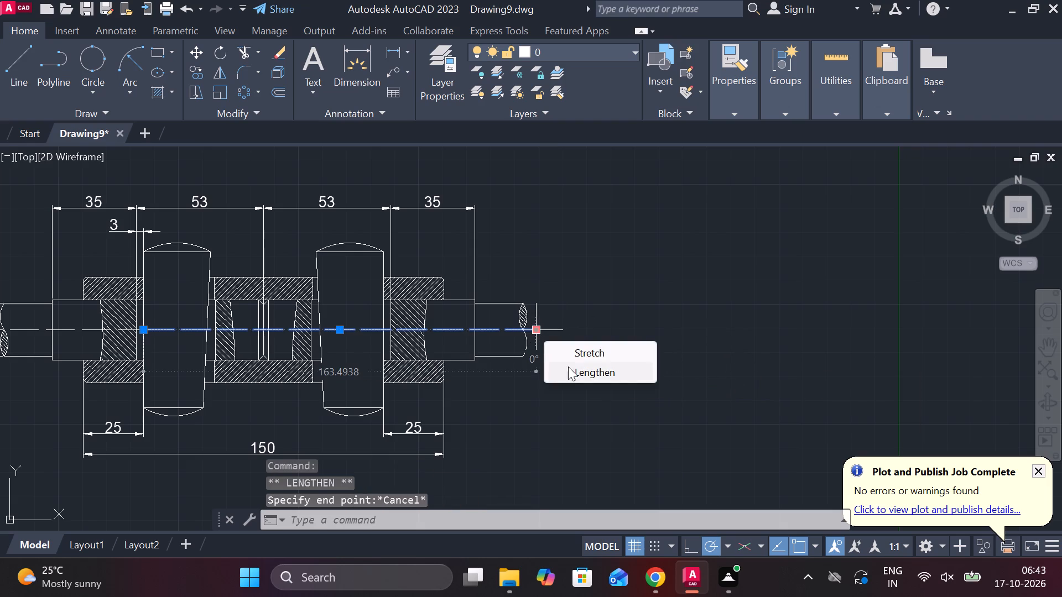
left_click(808, 353)
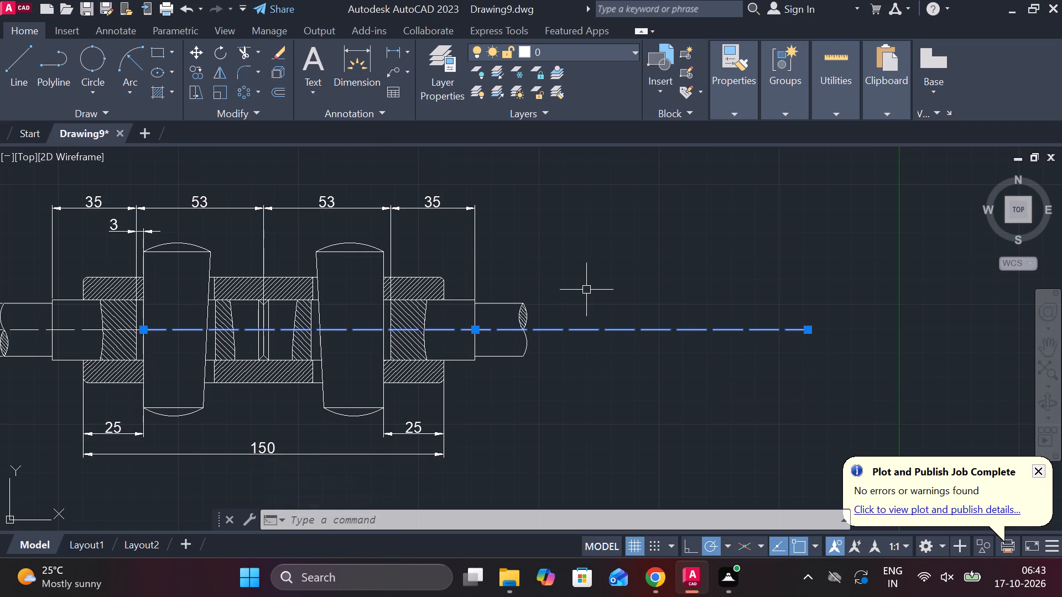
key("Escape")
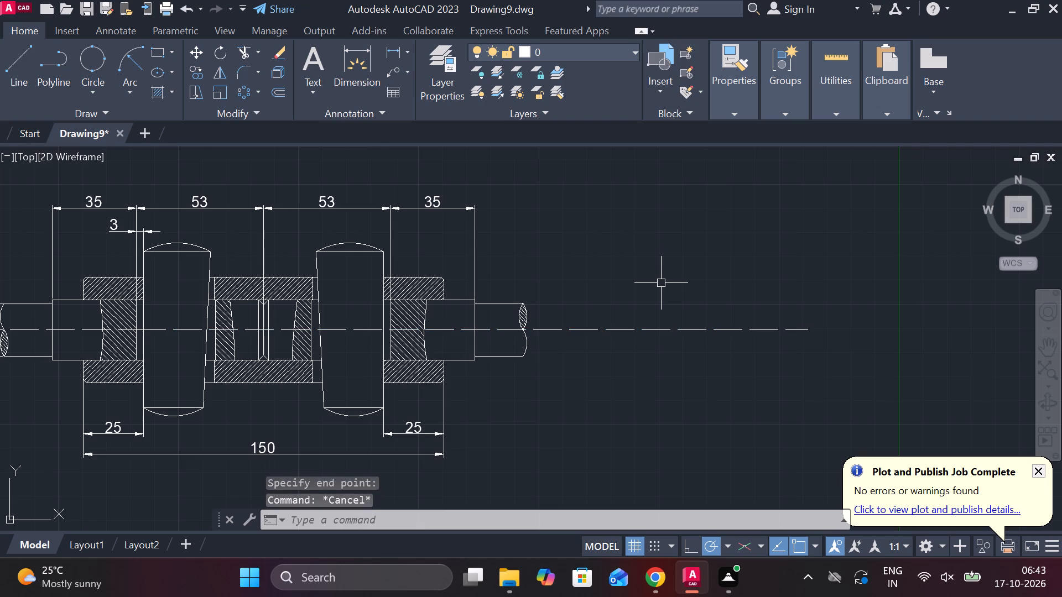
Draw a circle of diameter 44 centred on the extended centre line to the right of the joint.
type("C")
key("space")
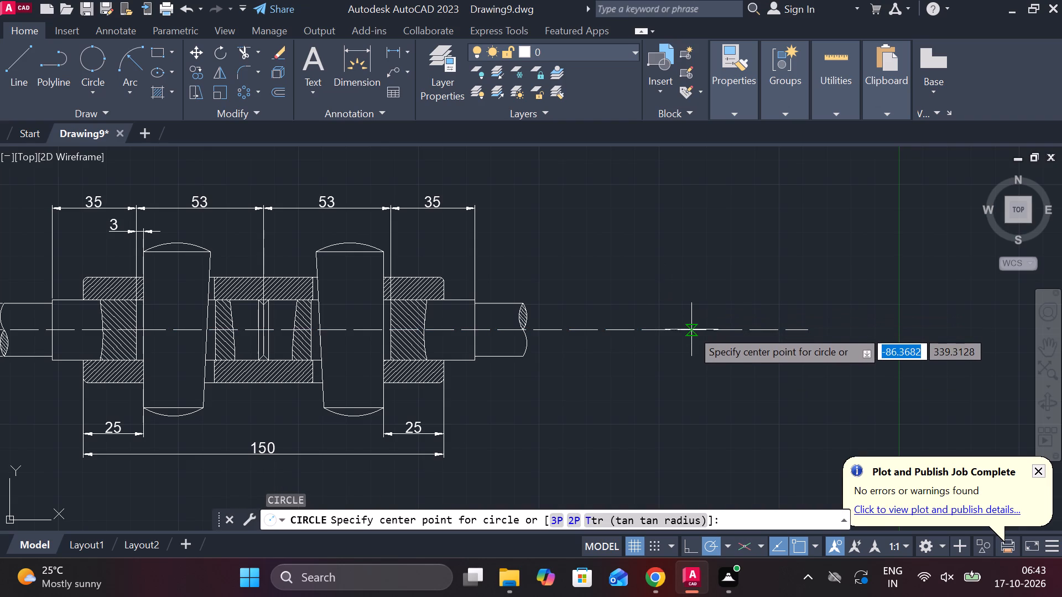
left_click(691, 329)
type("D 44")
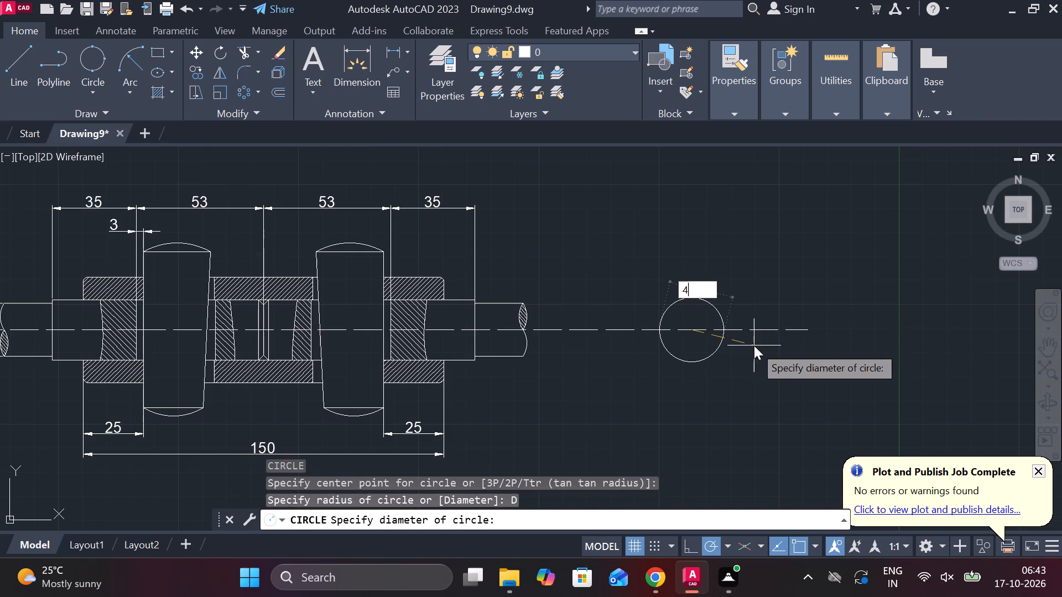
key("space")
Draw a concentric circle of diameter 25 inside the 44 diameter circle.
type("C")
key("space")
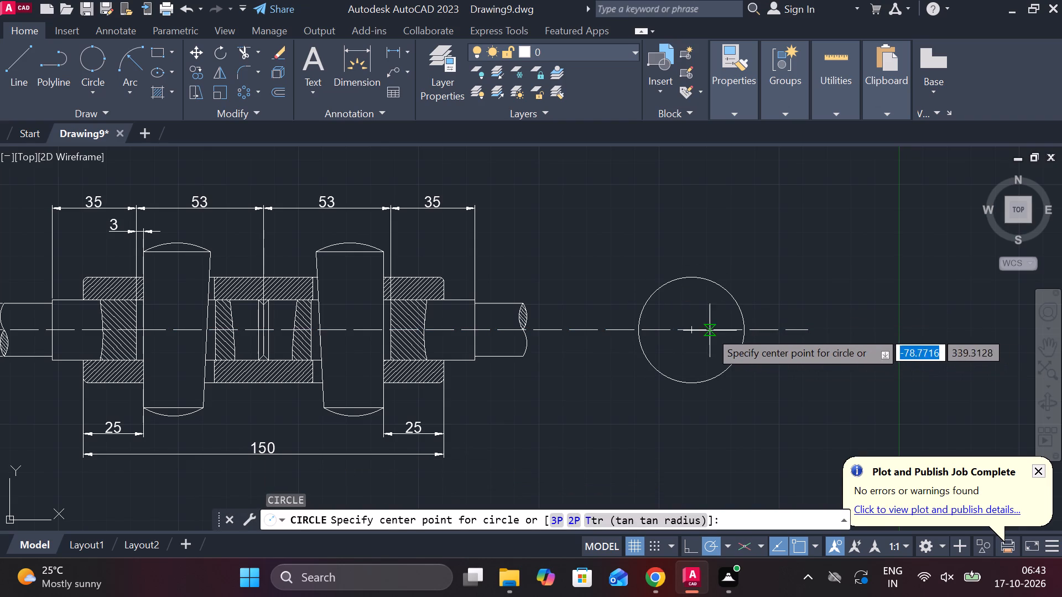
left_click(697, 329)
type("D")
key("space")
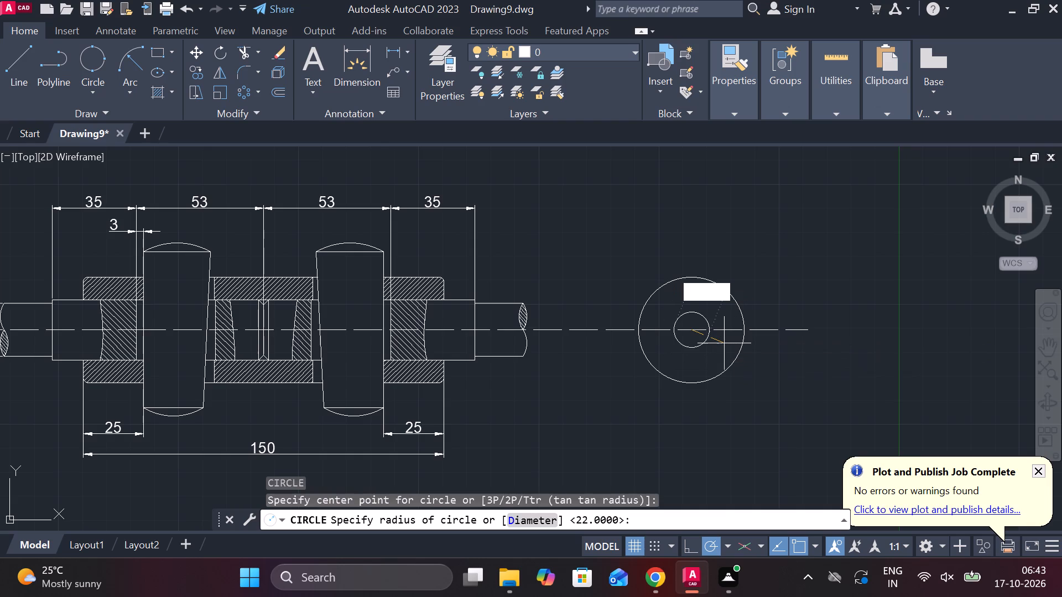
type("25")
key("space")
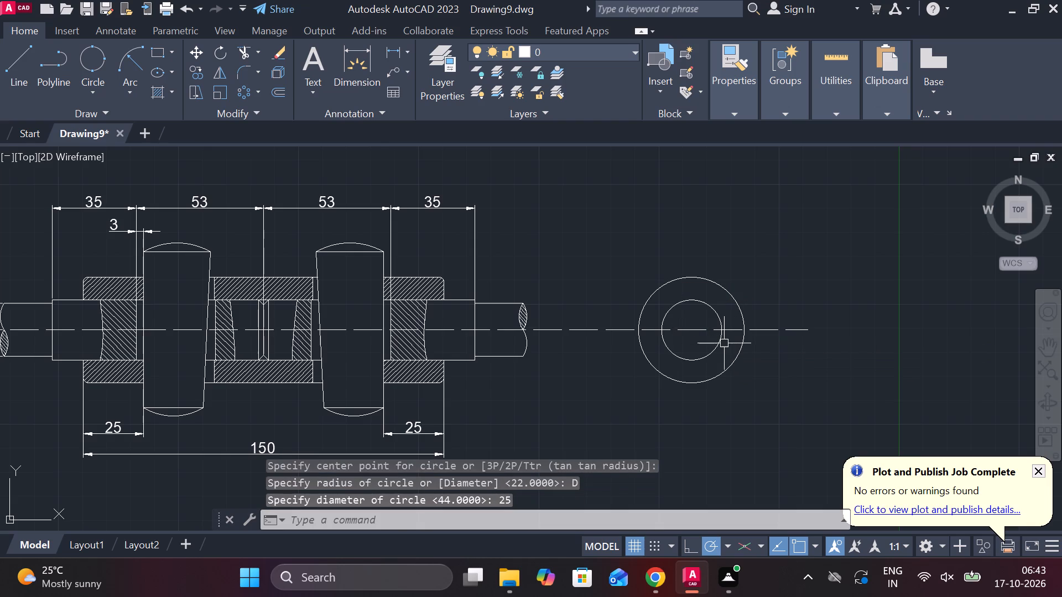
Add a third concentric circle of diameter 22 inside the 25 diameter circle.
middle_click_drag(746, 383, 719, 383)
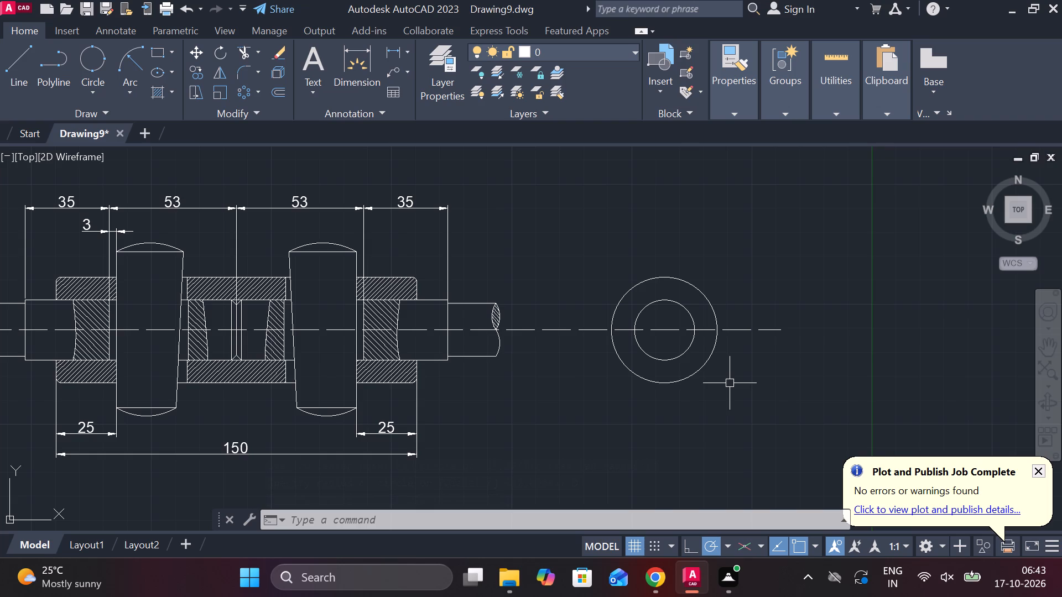
scroll(688, 323, "up", 1)
type("C")
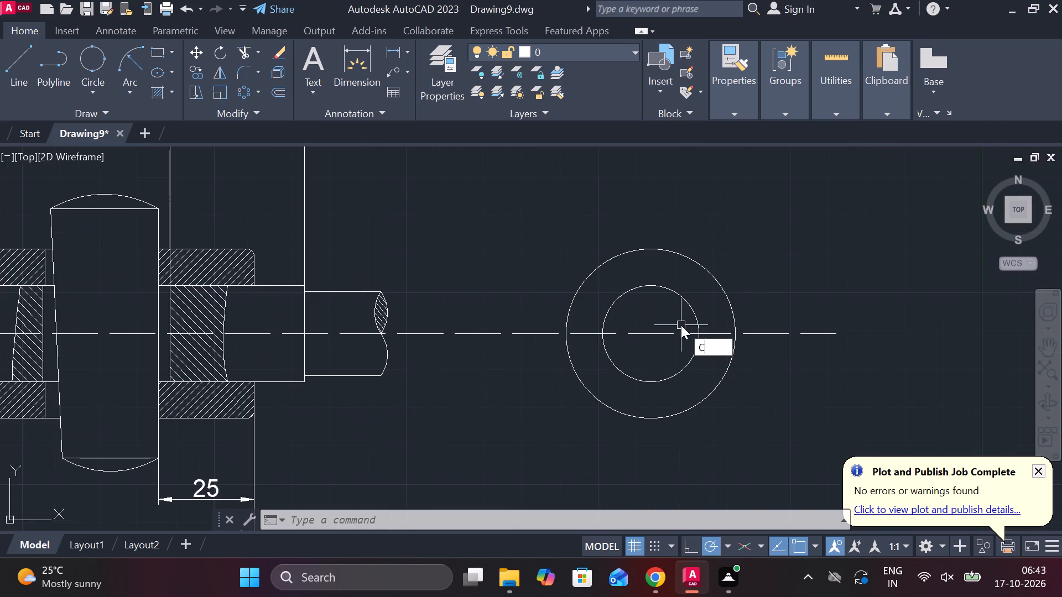
key("space")
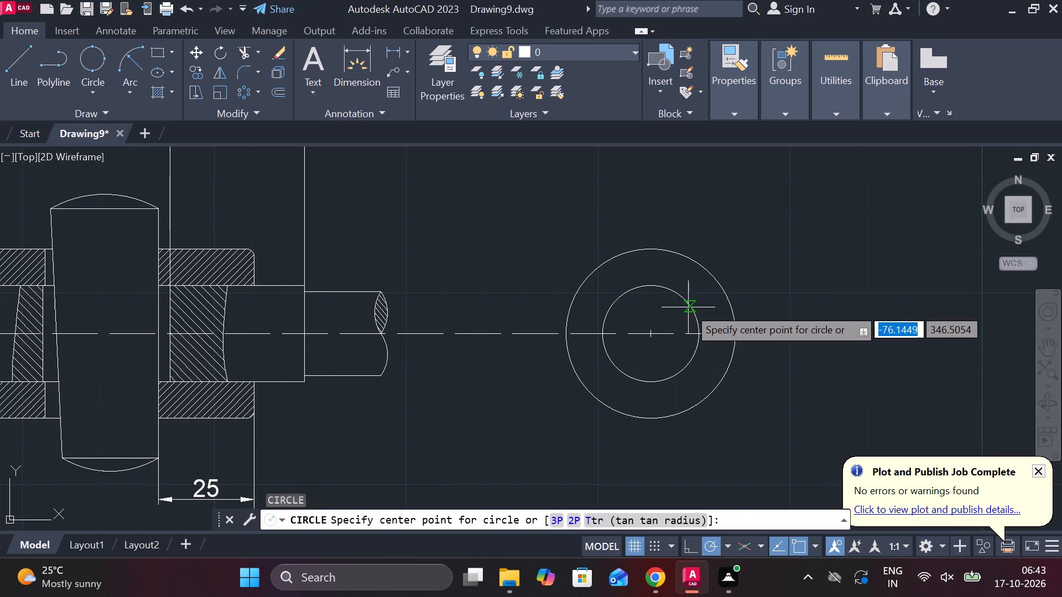
left_click(650, 334)
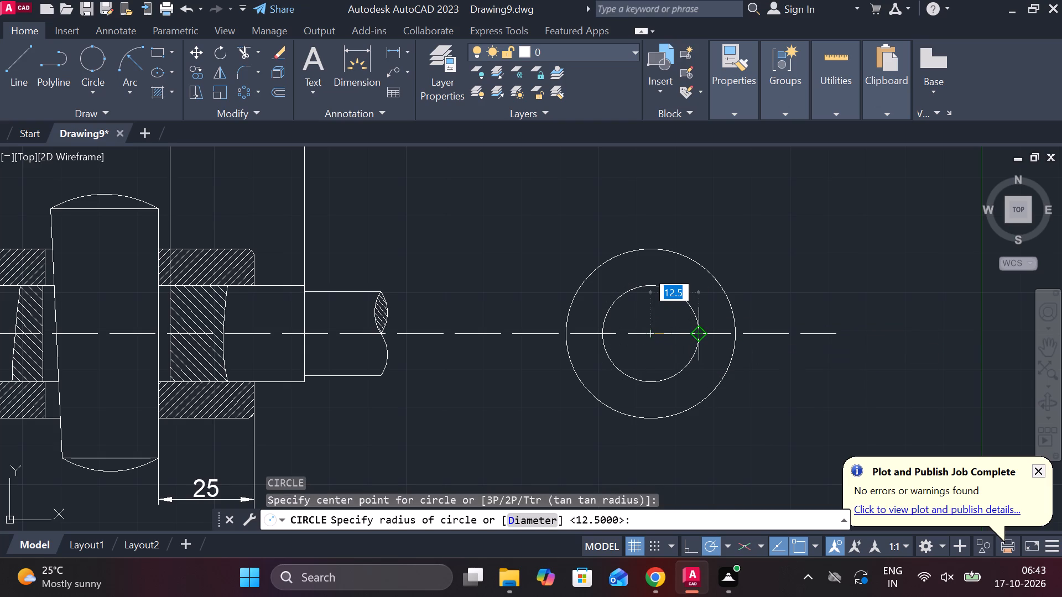
key("d")
key("space")
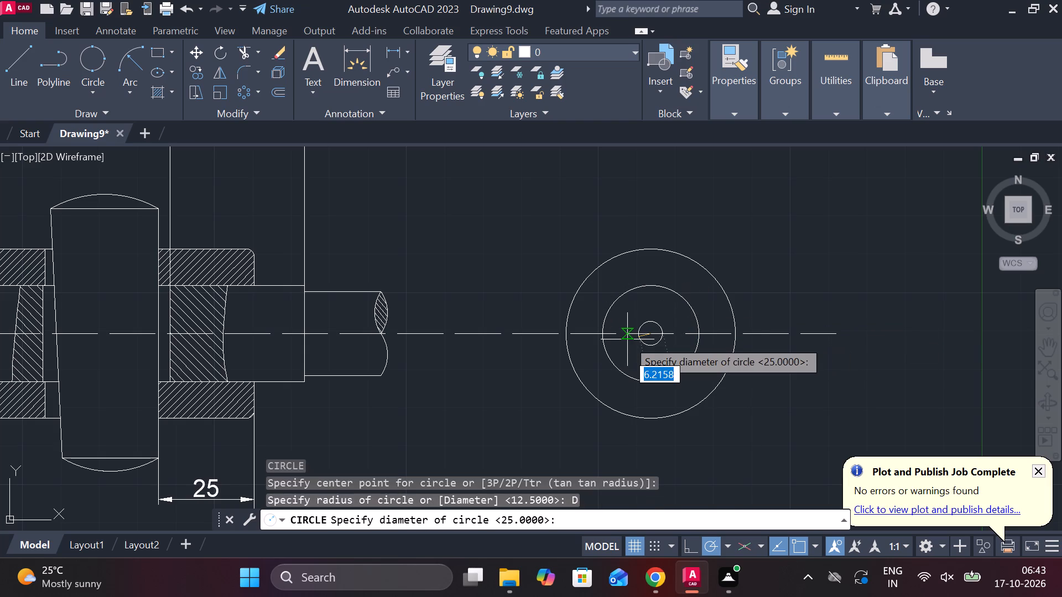
type("22")
key("space")
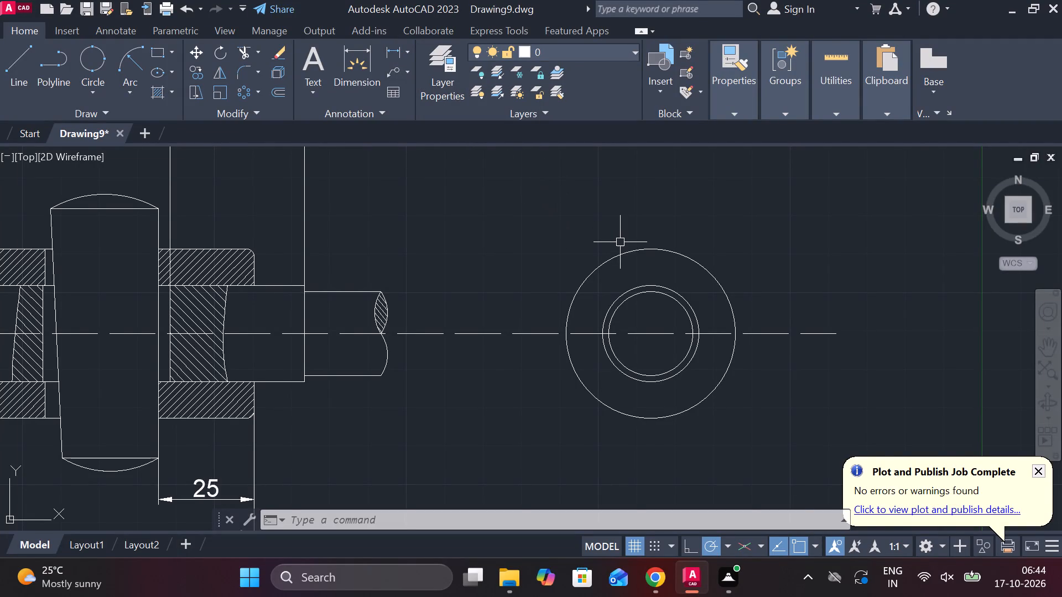
Copy the cotter's narrow side view from the part drawings, without its dimension, to the free space right of the end-view circles.
scroll(620, 242, "down", 3)
middle_click_drag(688, 265, 393, 238)
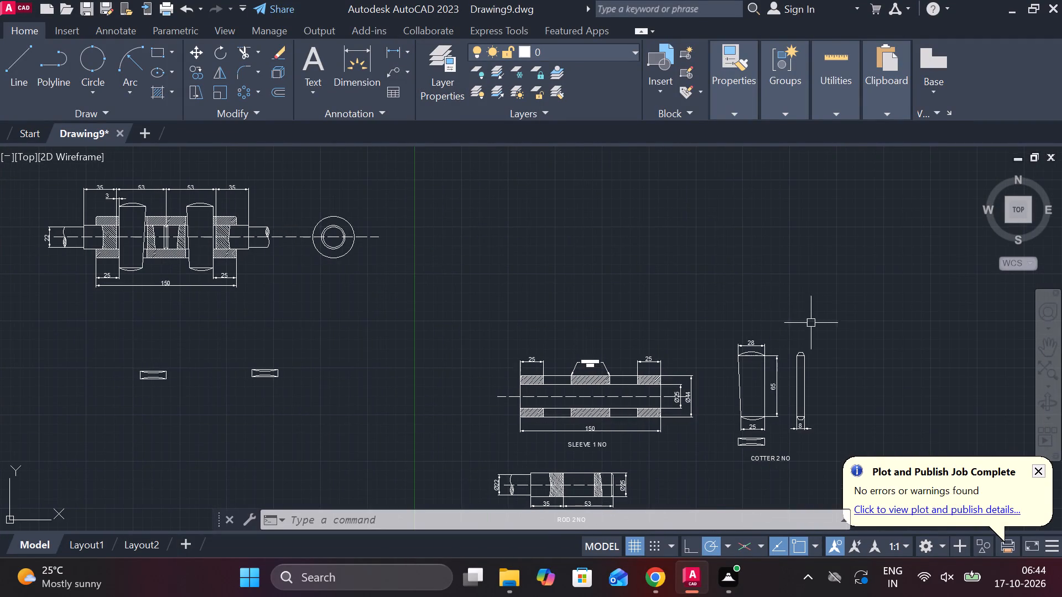
scroll(892, 373, "up", 1)
middle_click_drag(831, 378, 831, 310)
scroll(745, 278, "up", 2)
left_click(722, 256)
middle_click_drag(800, 379, 780, 308)
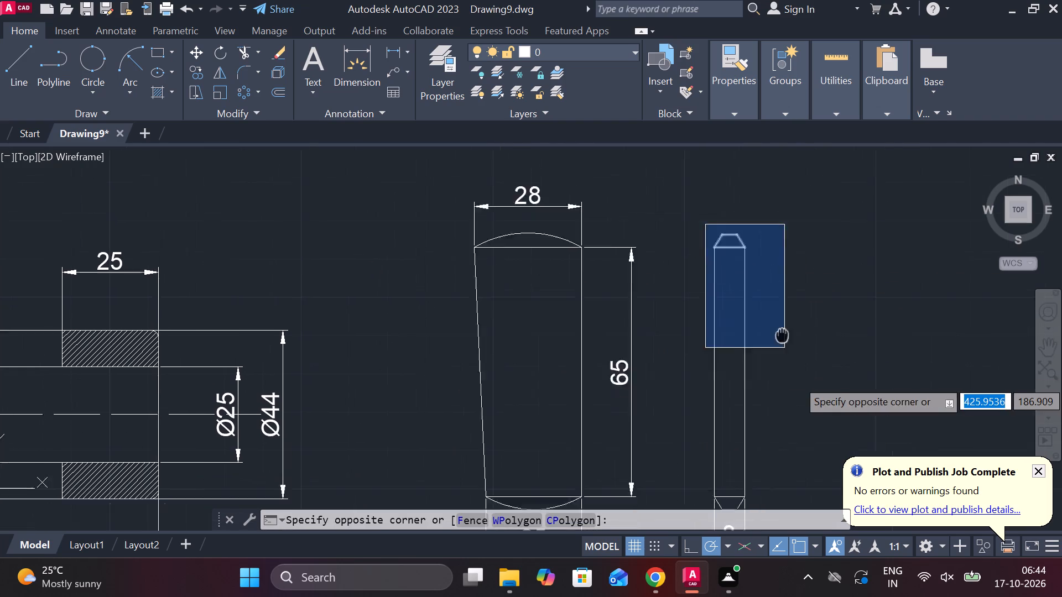
middle_click_drag(780, 308, 779, 261)
left_click(796, 426)
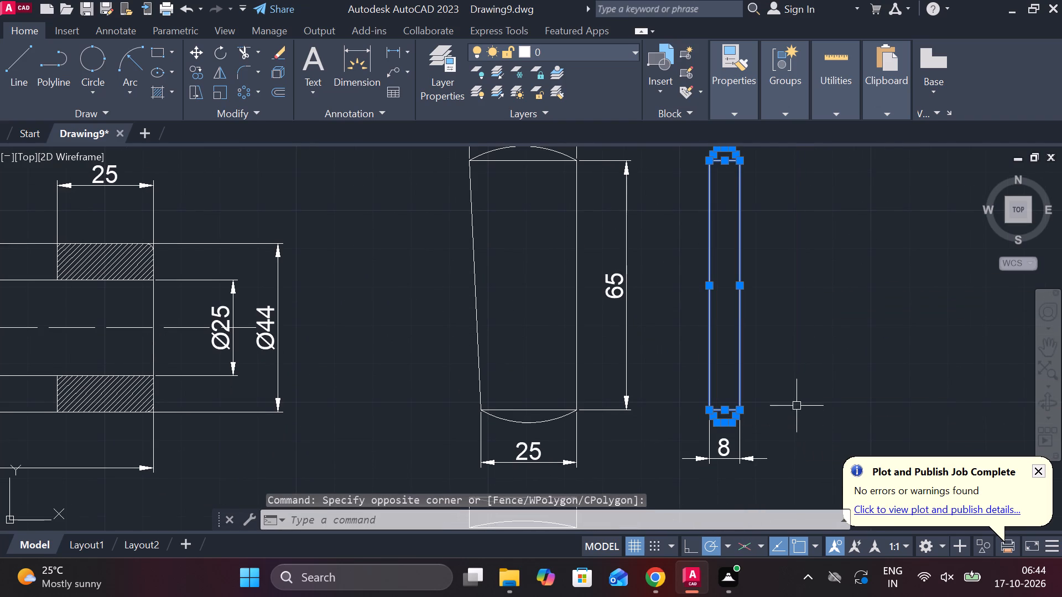
type("CO")
key("Return")
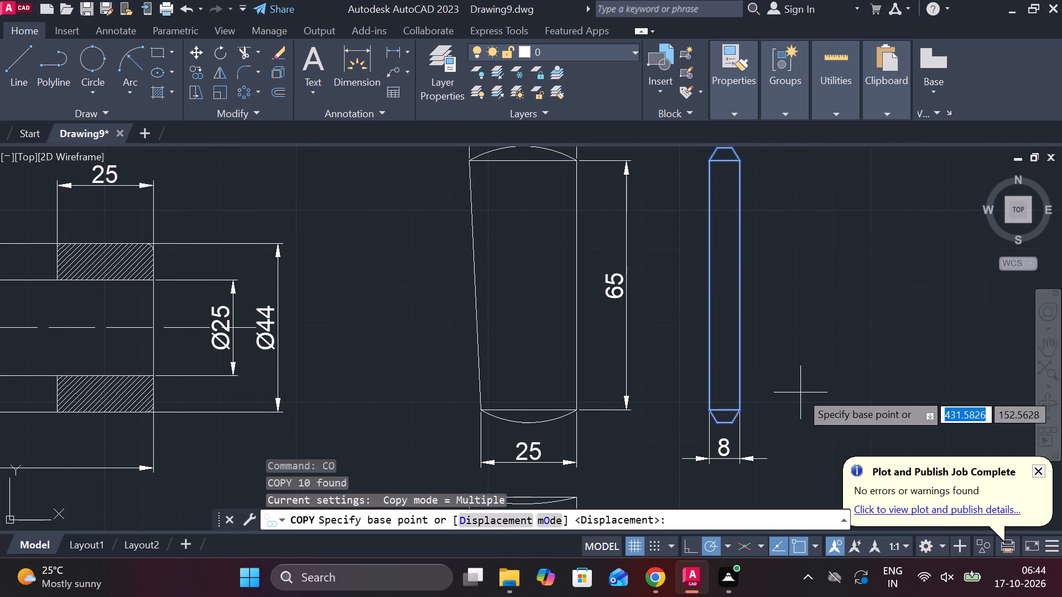
left_click(739, 280)
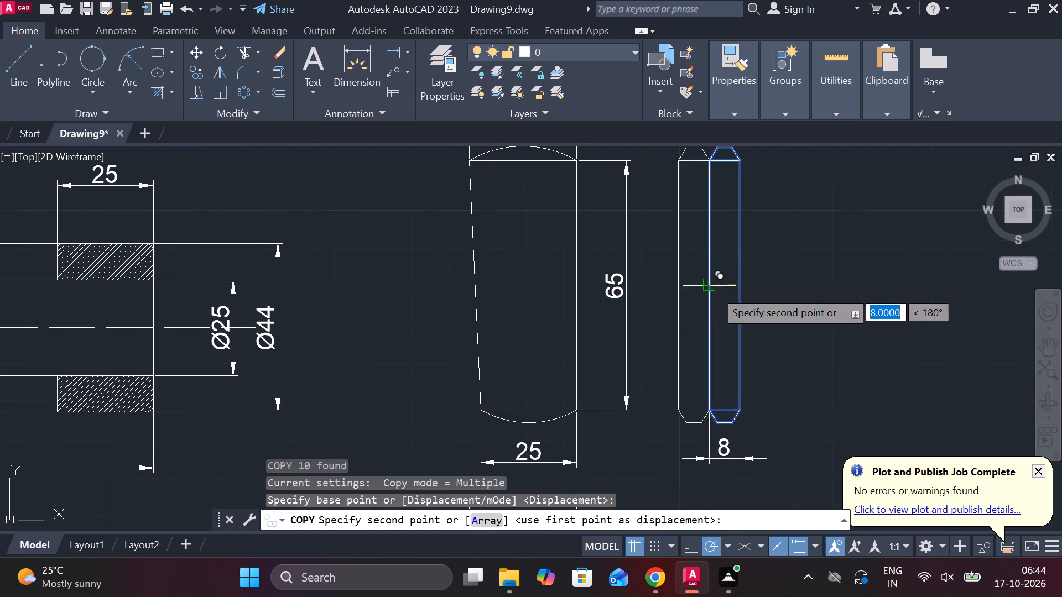
scroll(715, 290, "down", 2)
middle_click_drag(548, 301, 955, 347)
middle_click_drag(445, 337, 700, 436)
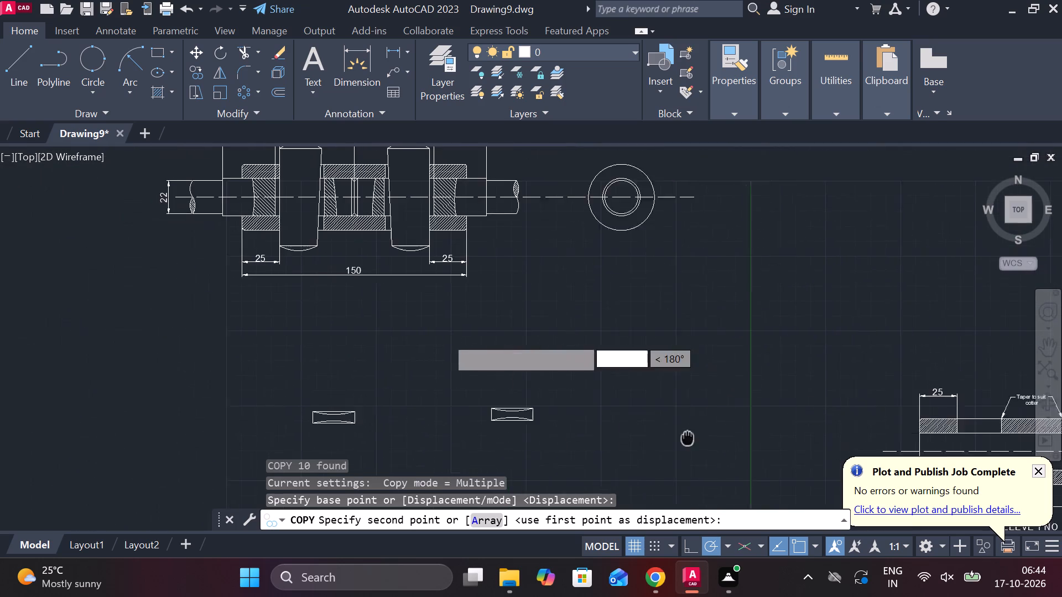
middle_click_drag(685, 301, 654, 427)
scroll(628, 332, "up", 2)
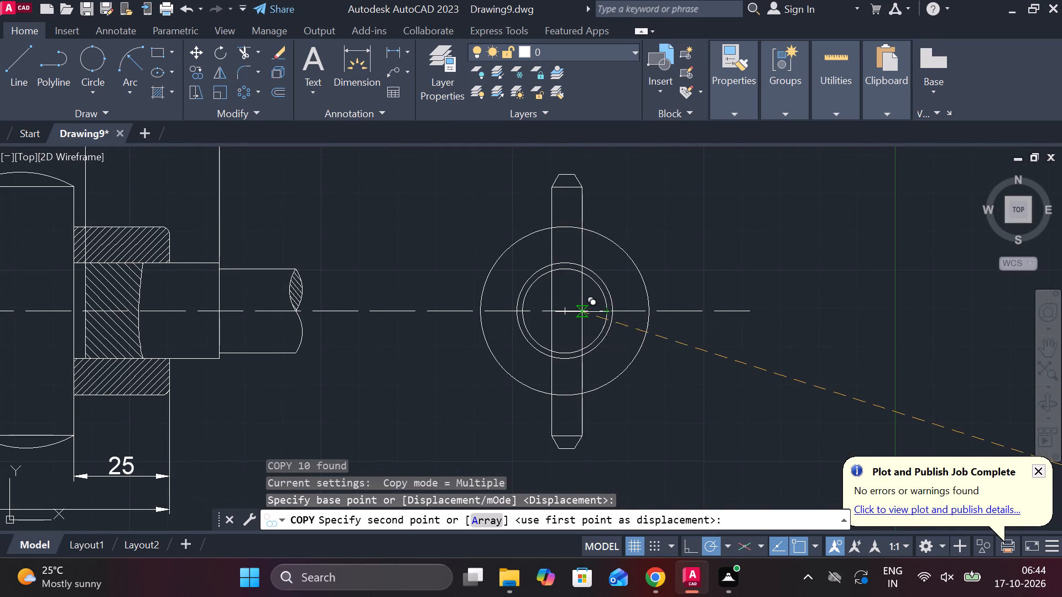
scroll(582, 312, "up", 2)
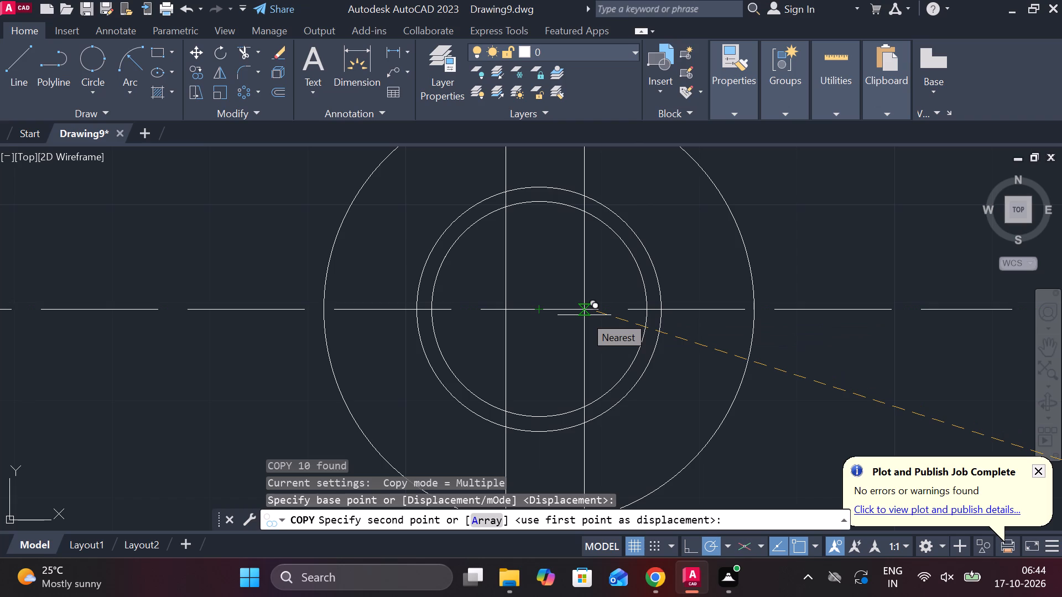
scroll(669, 296, "down", 1)
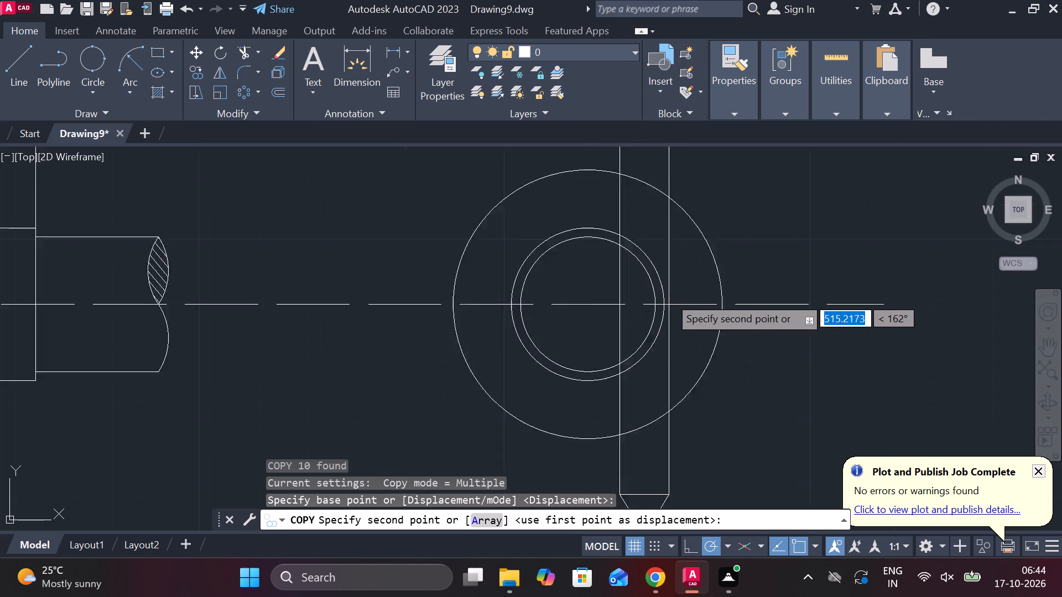
scroll(669, 296, "down", 1)
scroll(726, 375, "down", 1)
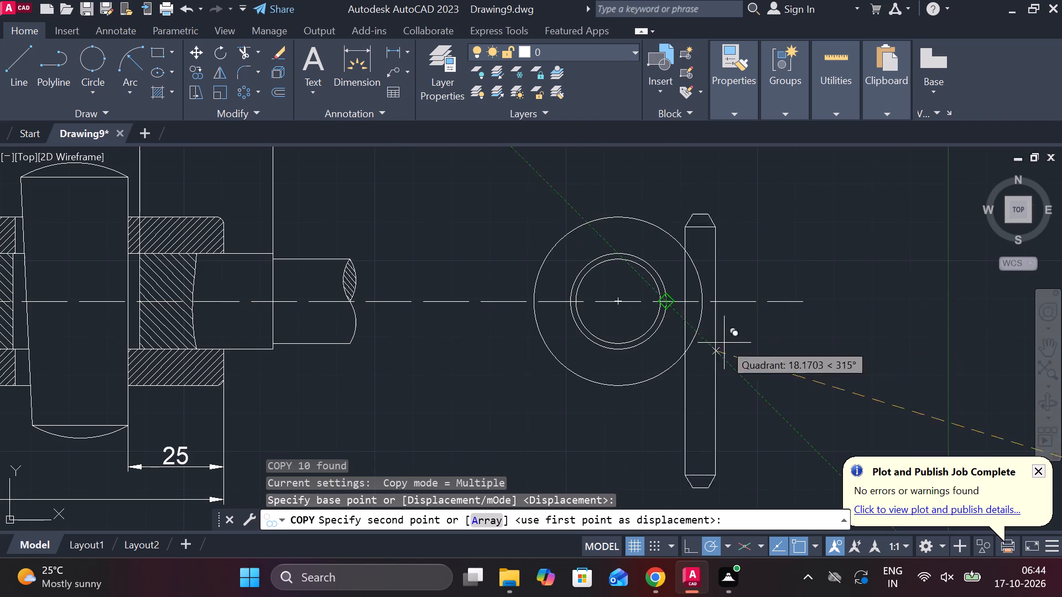
left_click(866, 329)
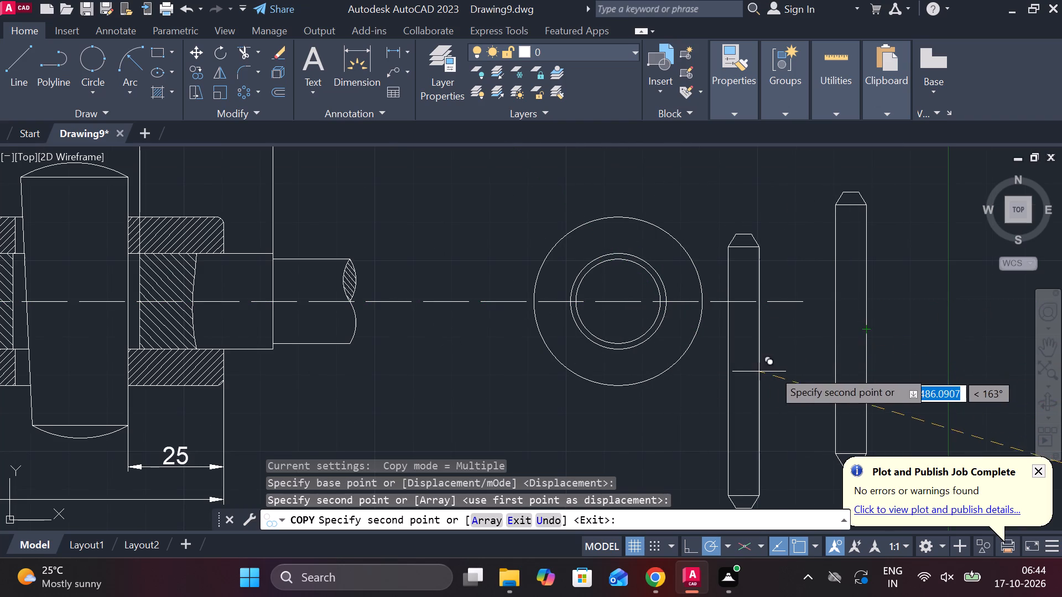
key("Escape")
Draw a horizontal line from the midpoint of the copied cotter's right edge across to just beyond its left edge.
middle_click_drag(789, 368, 683, 366)
key("l")
key("Return")
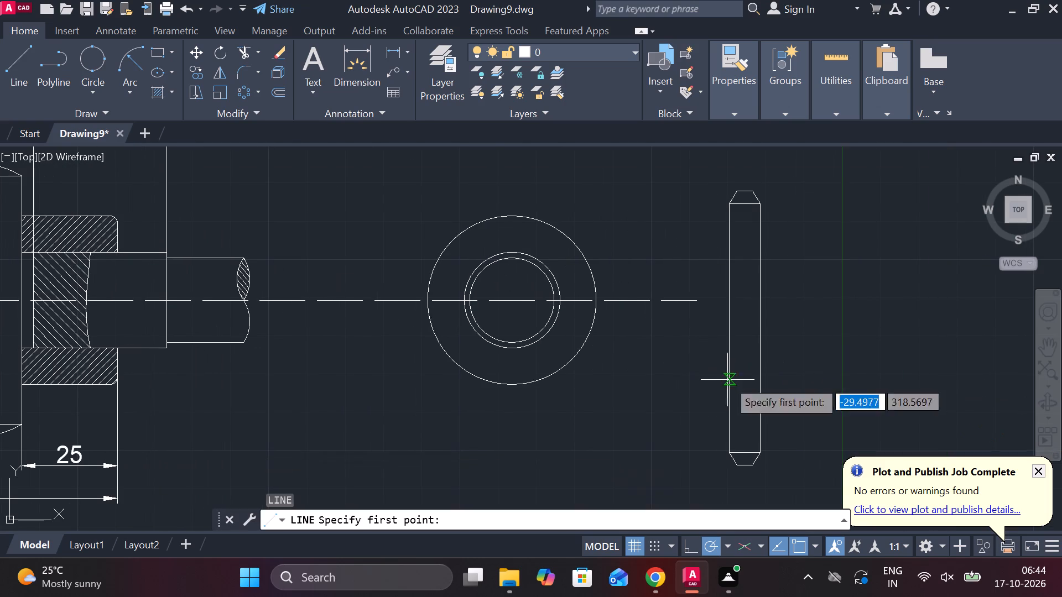
left_click(763, 326)
left_click(714, 326)
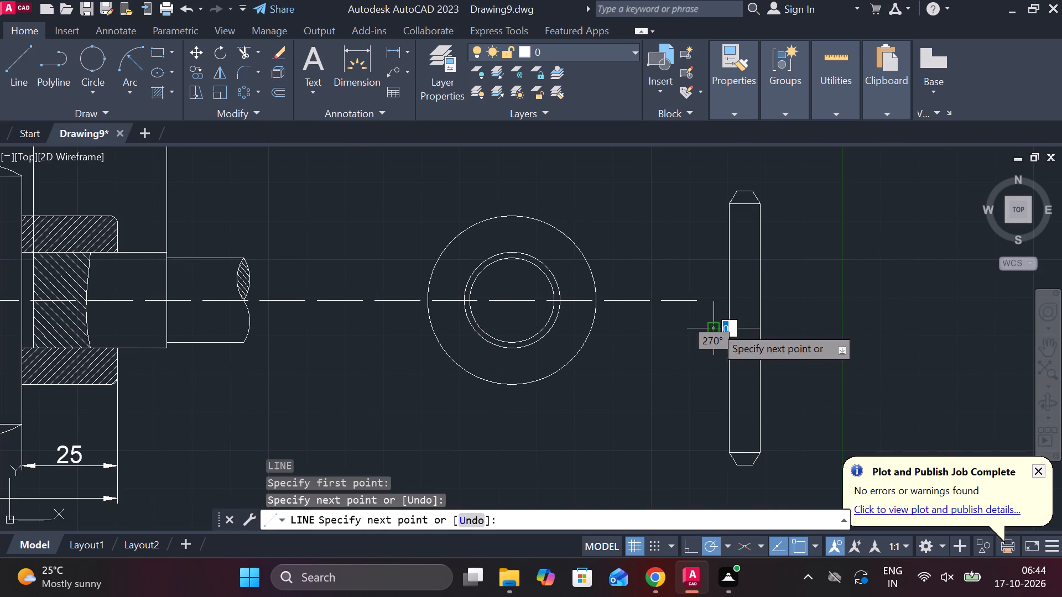
key("Escape")
Draw a vertical line across the 22 diameter circle from its top quadrant to its bottom quadrant.
key("l")
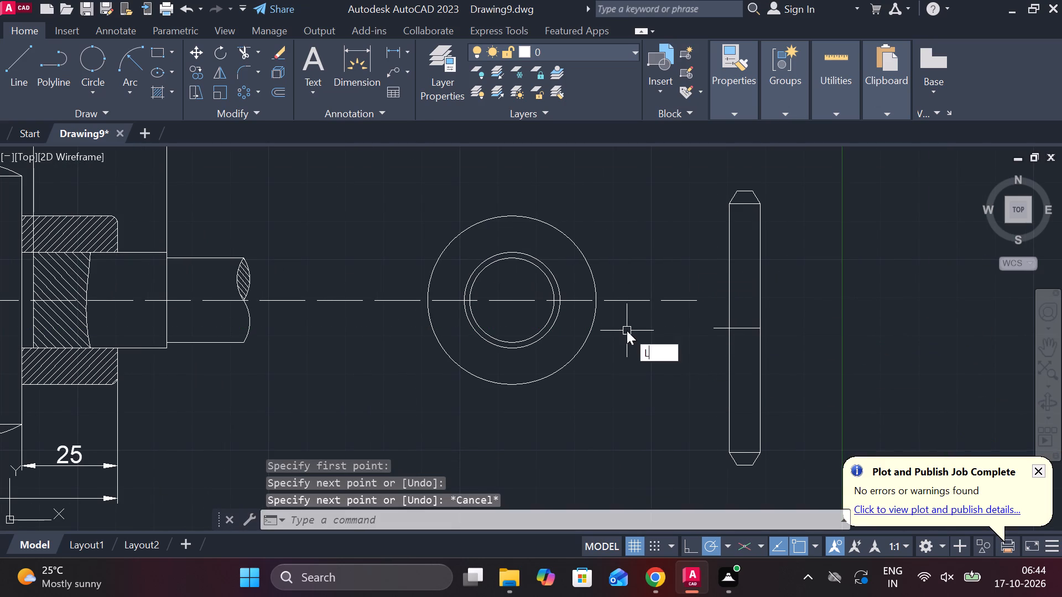
key("Return")
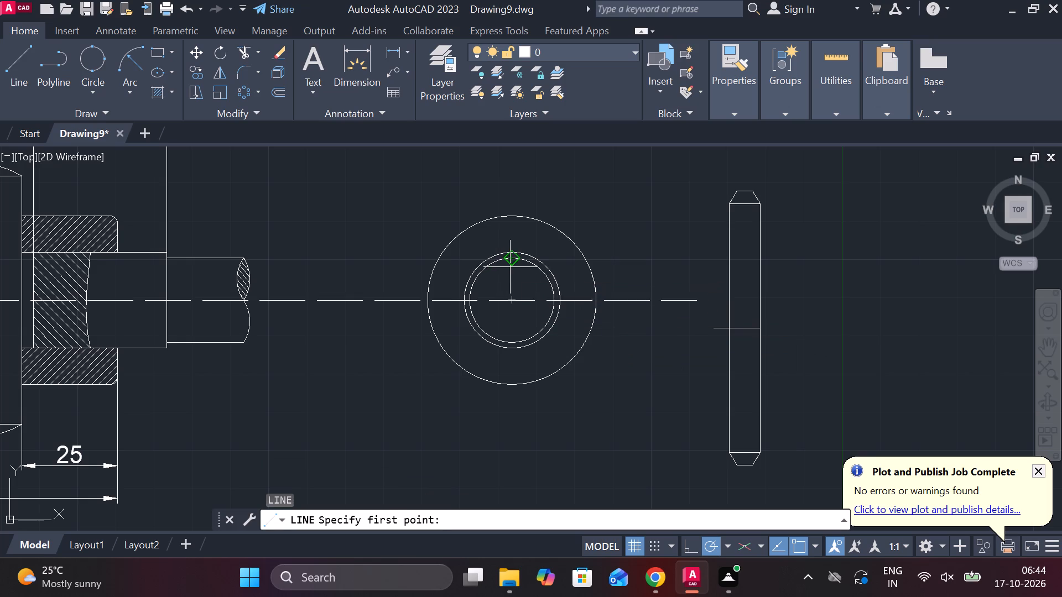
left_click(510, 266)
left_click(512, 336)
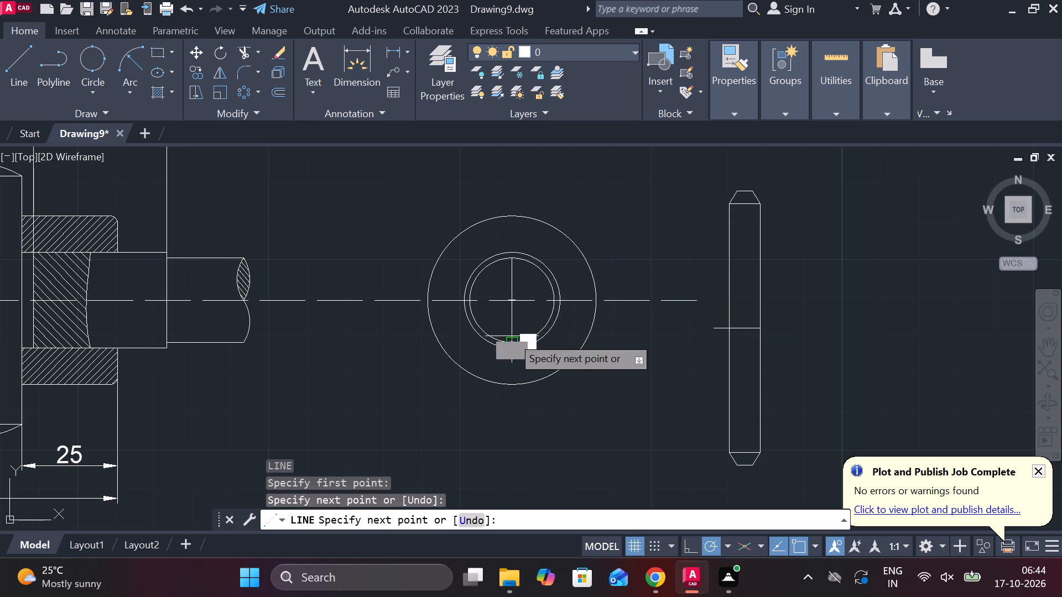
key("Escape")
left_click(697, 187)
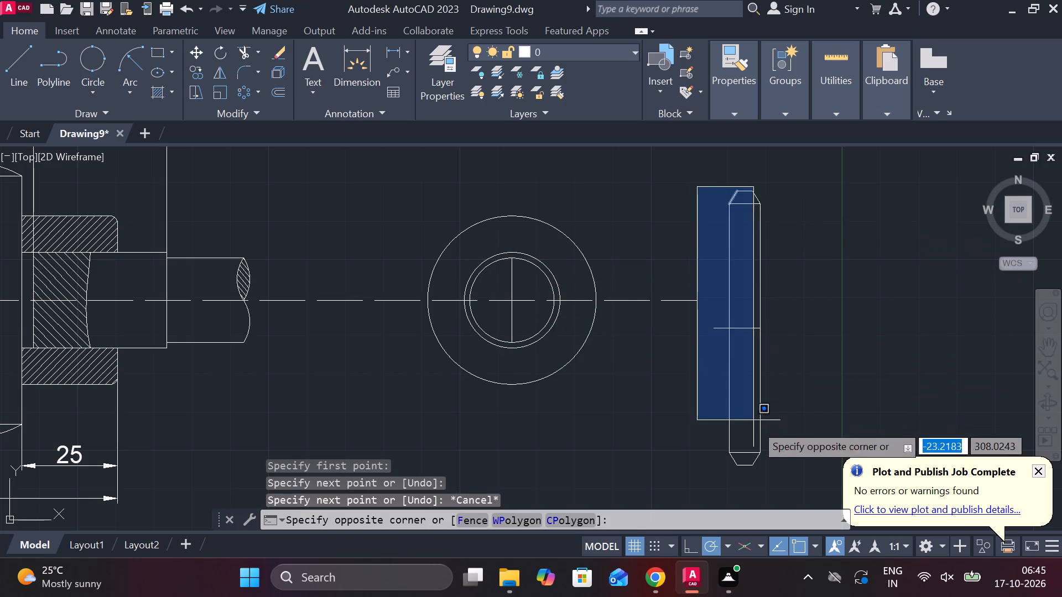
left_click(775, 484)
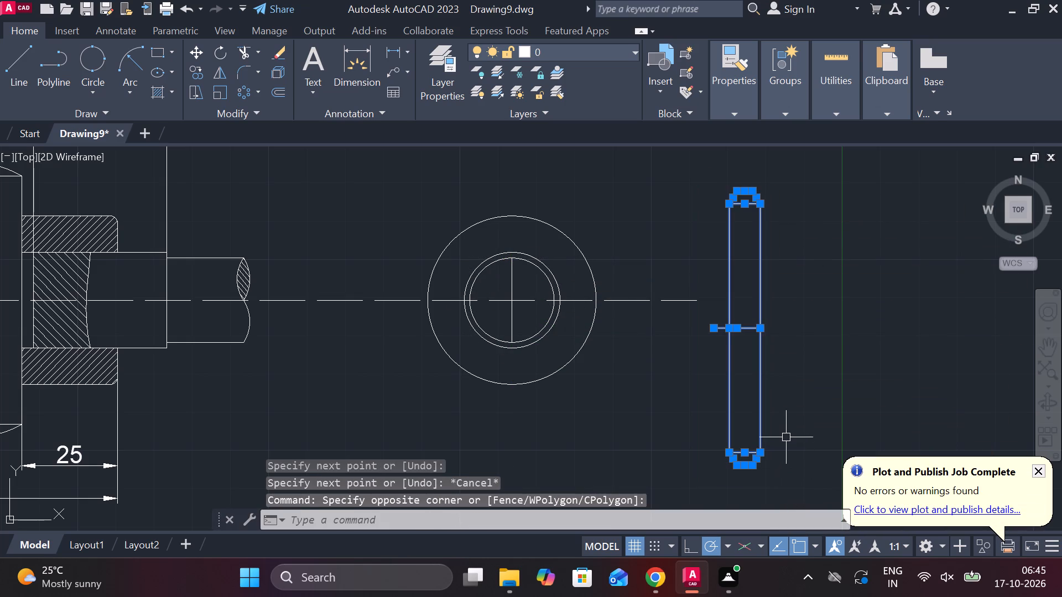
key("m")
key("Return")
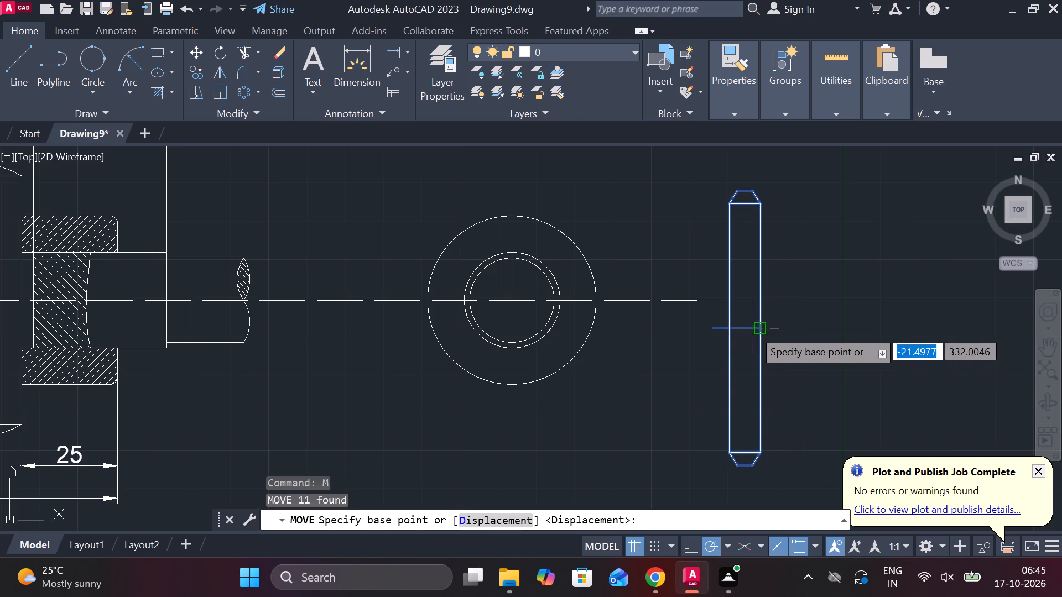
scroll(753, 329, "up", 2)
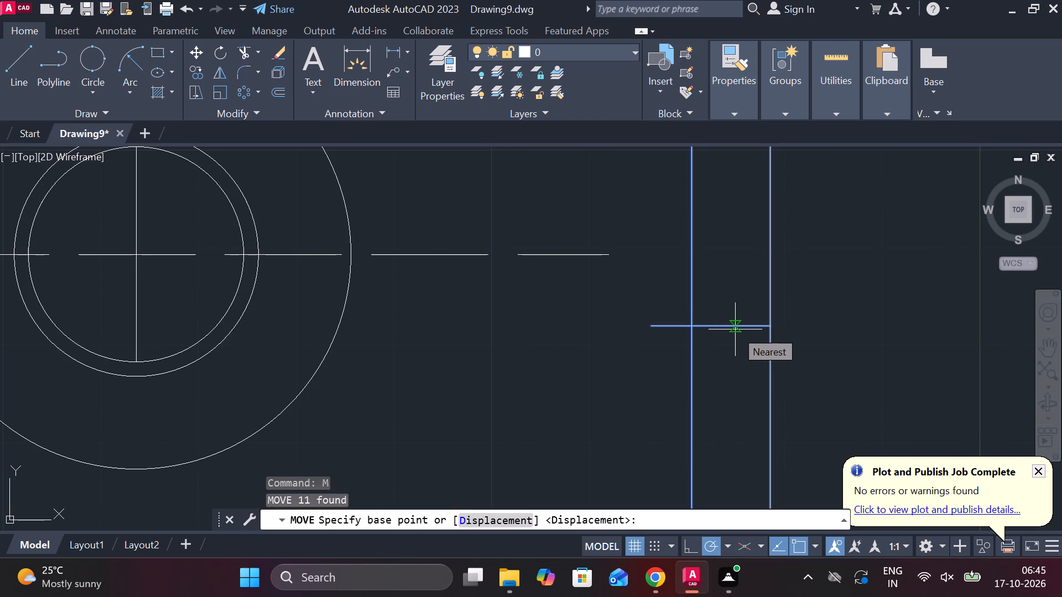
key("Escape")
Trim the part of the short horizontal line that overhangs the cotter's left edge.
type("TR")
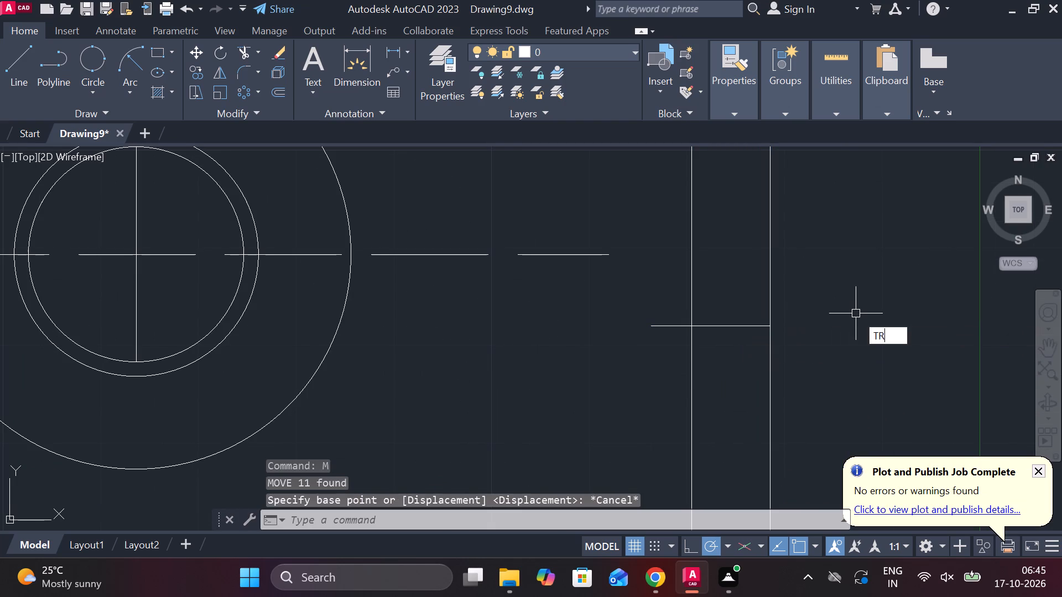
key("space")
left_click(658, 323)
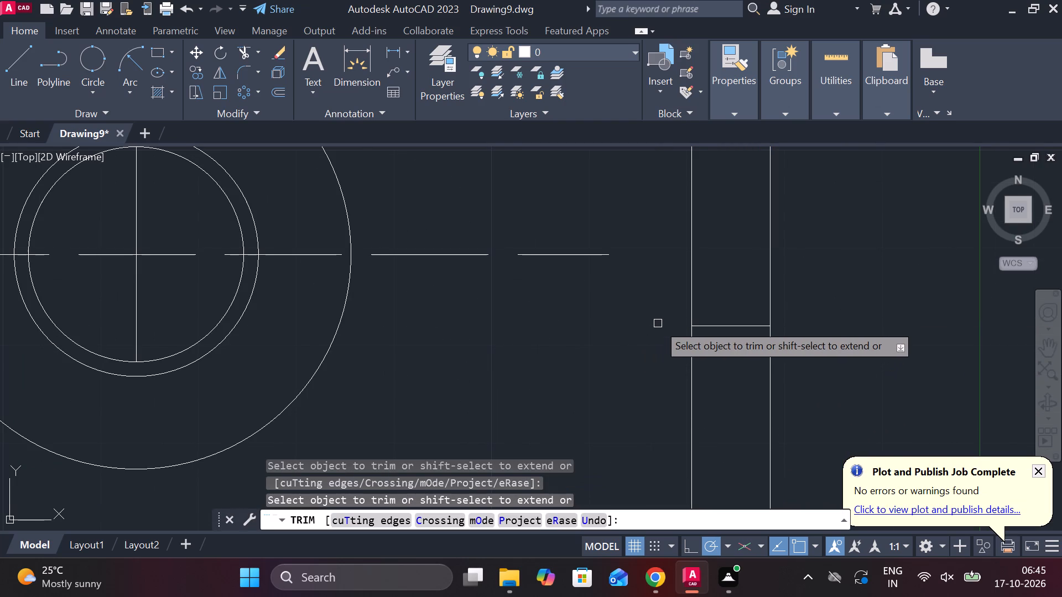
key("Escape")
Move the cotter side view from the midpoint of its horizontal line to the centre of the end-view circles.
scroll(658, 323, "down", 3)
left_click(655, 201)
left_click(736, 481)
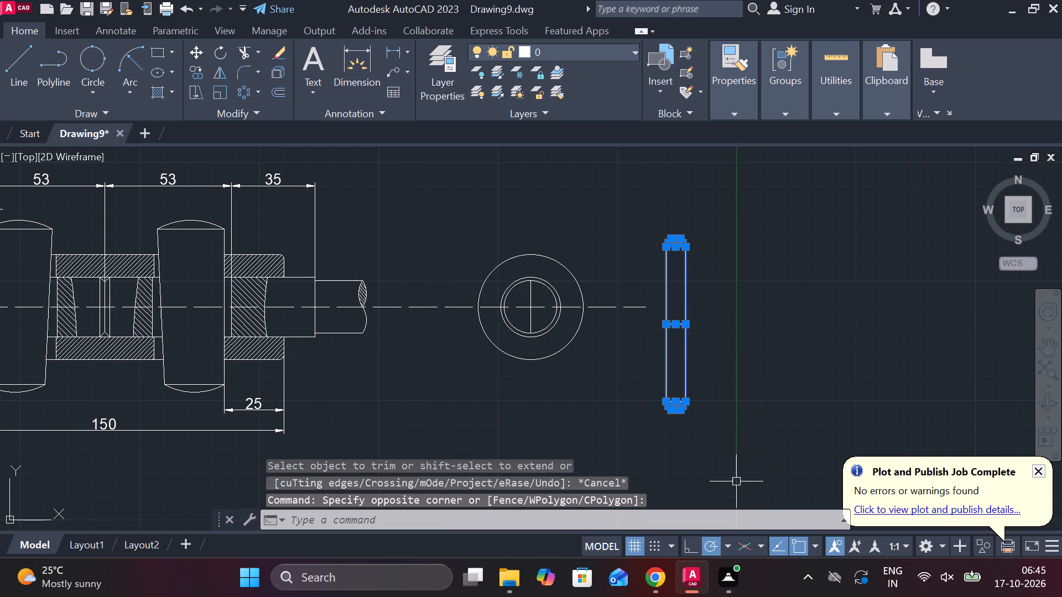
key("m")
key("Return")
scroll(668, 347, "up", 2)
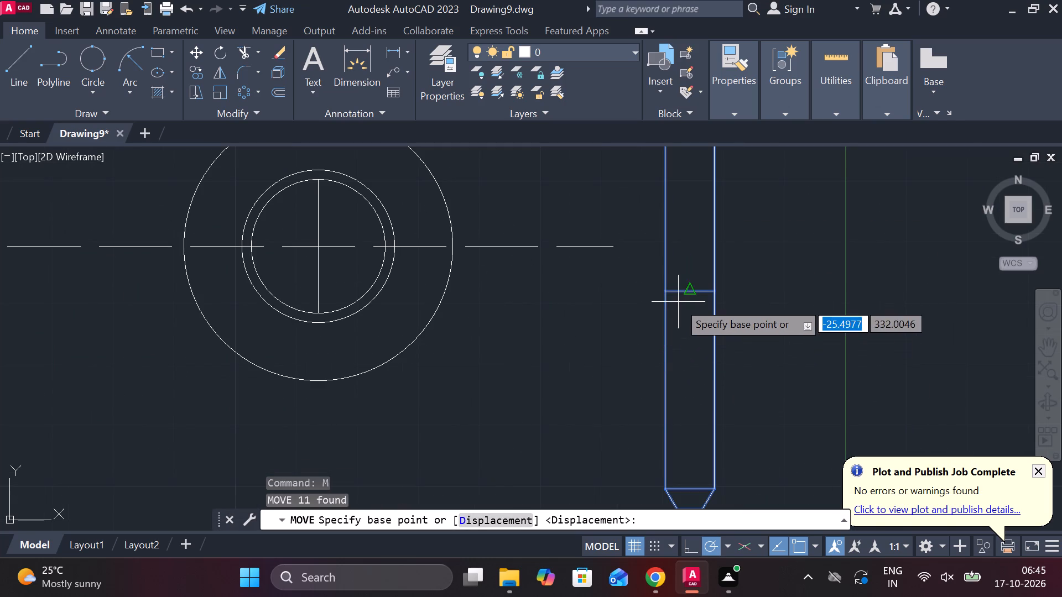
left_click(691, 295)
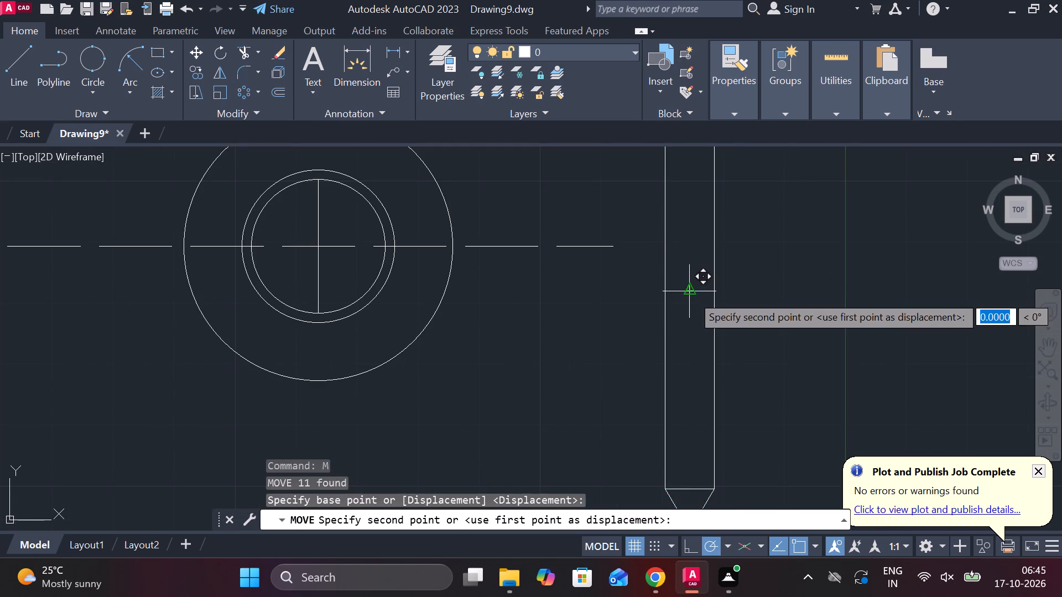
scroll(691, 295, "down", 1)
middle_click_drag(631, 312, 650, 314)
scroll(465, 268, "up", 2)
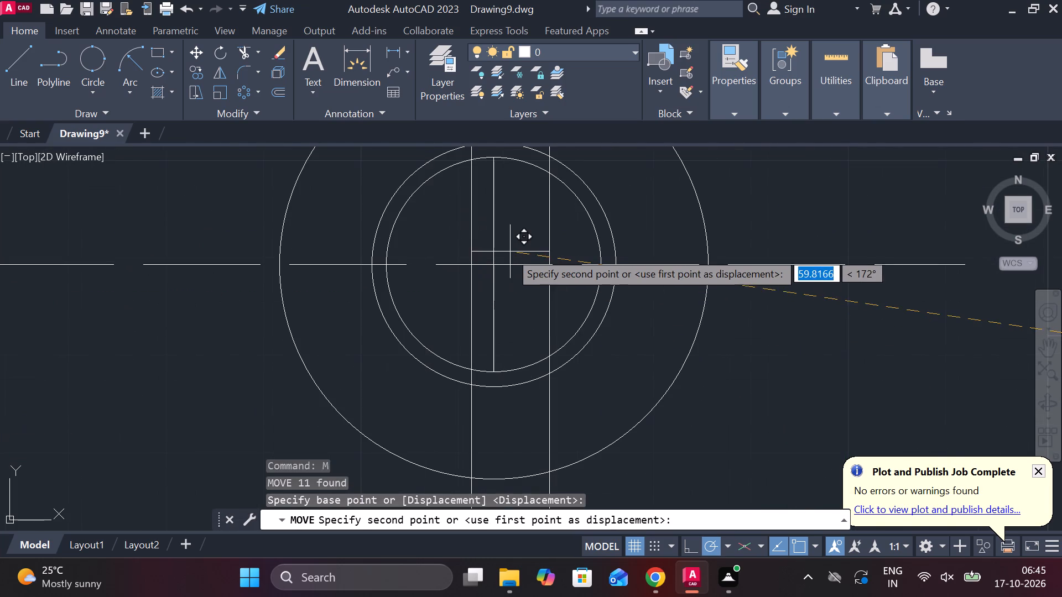
left_click(494, 260)
key("Escape")
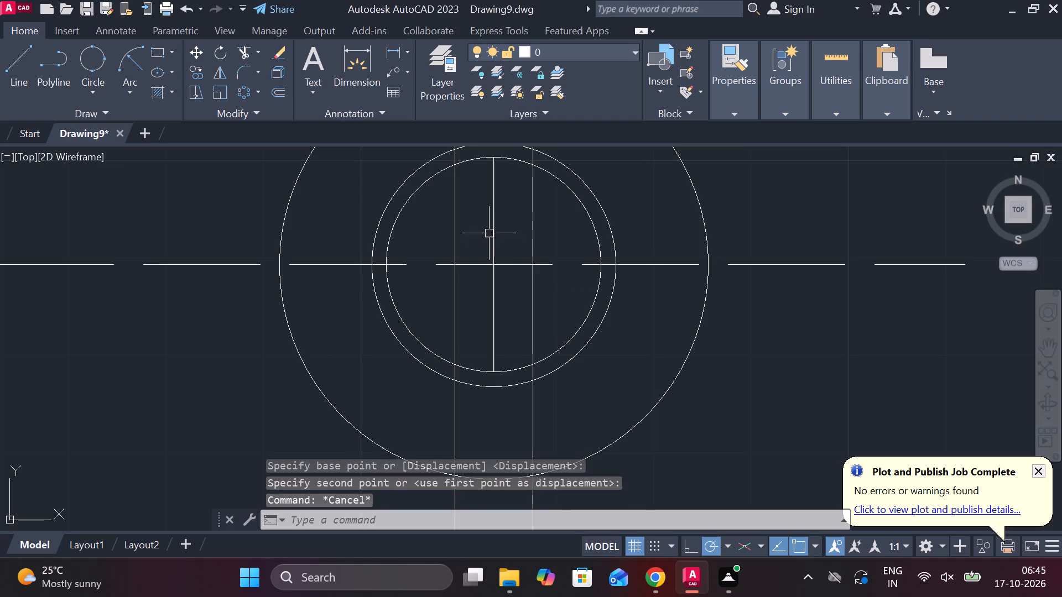
Erase the vertical helper line across the 22 diameter circle.
left_click(491, 221)
type("E")
key("space")
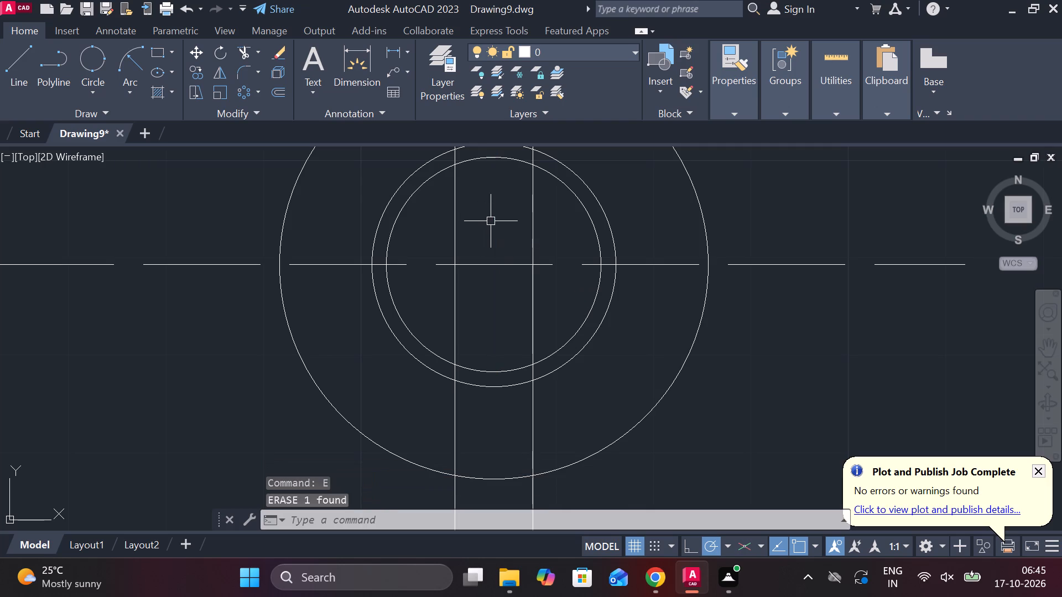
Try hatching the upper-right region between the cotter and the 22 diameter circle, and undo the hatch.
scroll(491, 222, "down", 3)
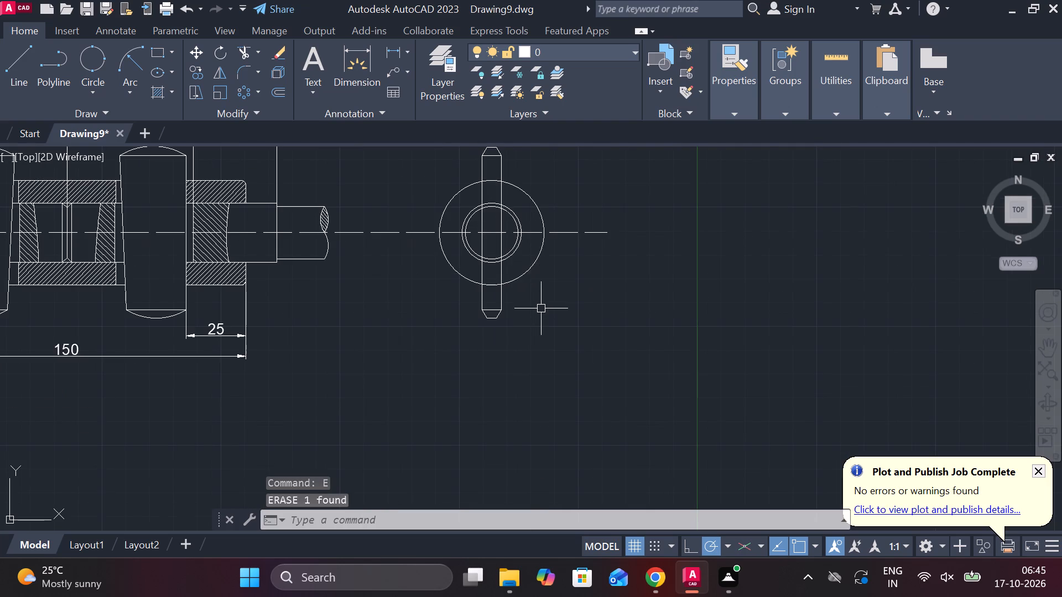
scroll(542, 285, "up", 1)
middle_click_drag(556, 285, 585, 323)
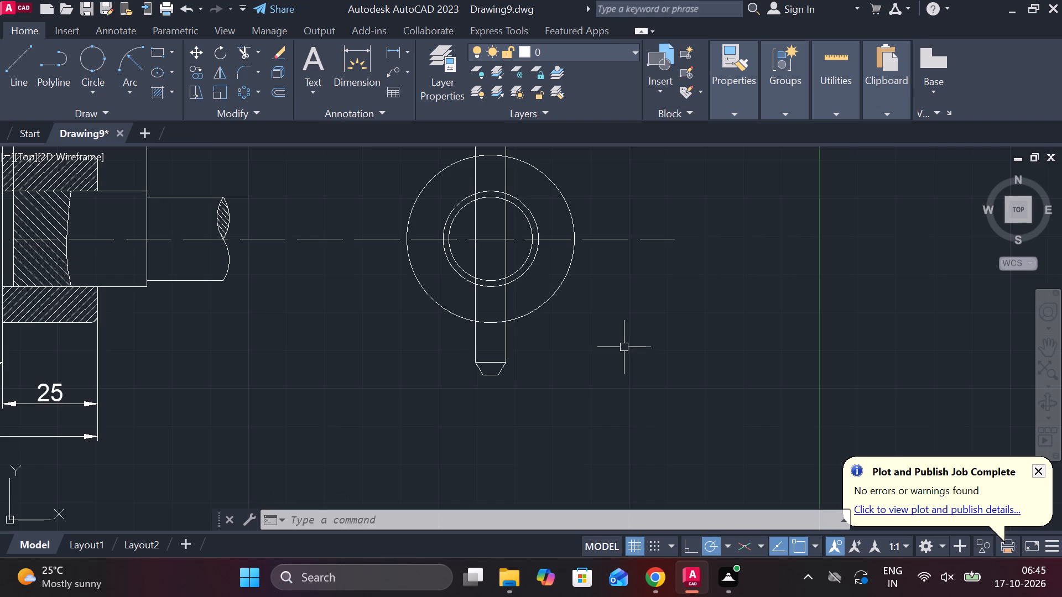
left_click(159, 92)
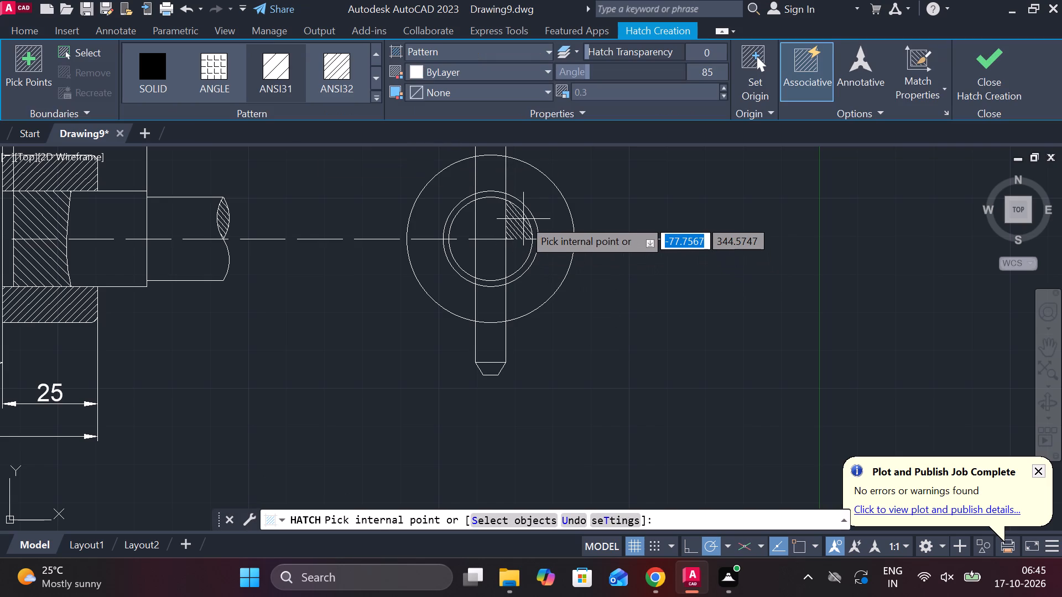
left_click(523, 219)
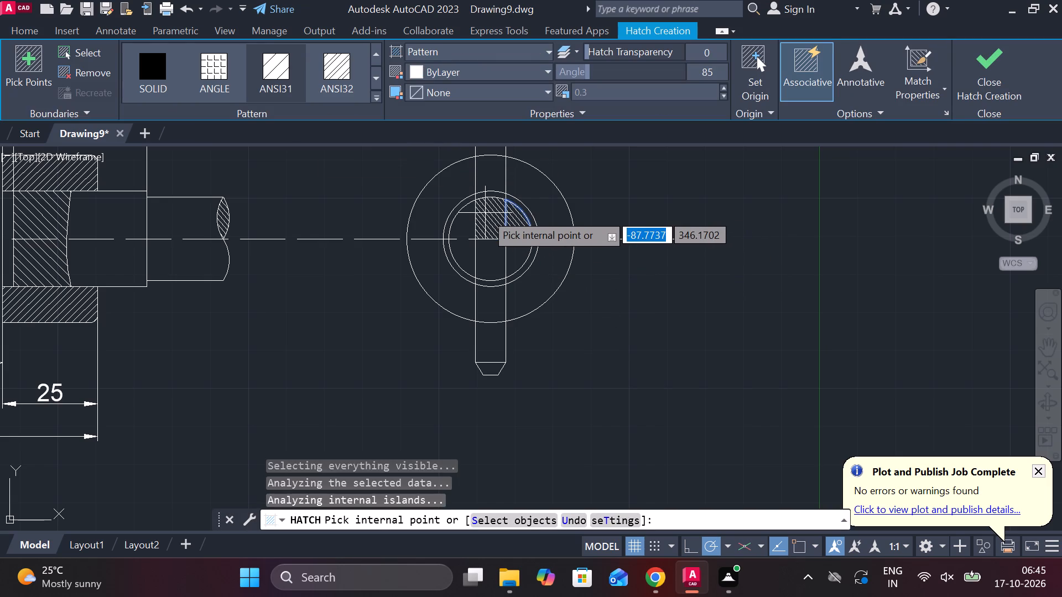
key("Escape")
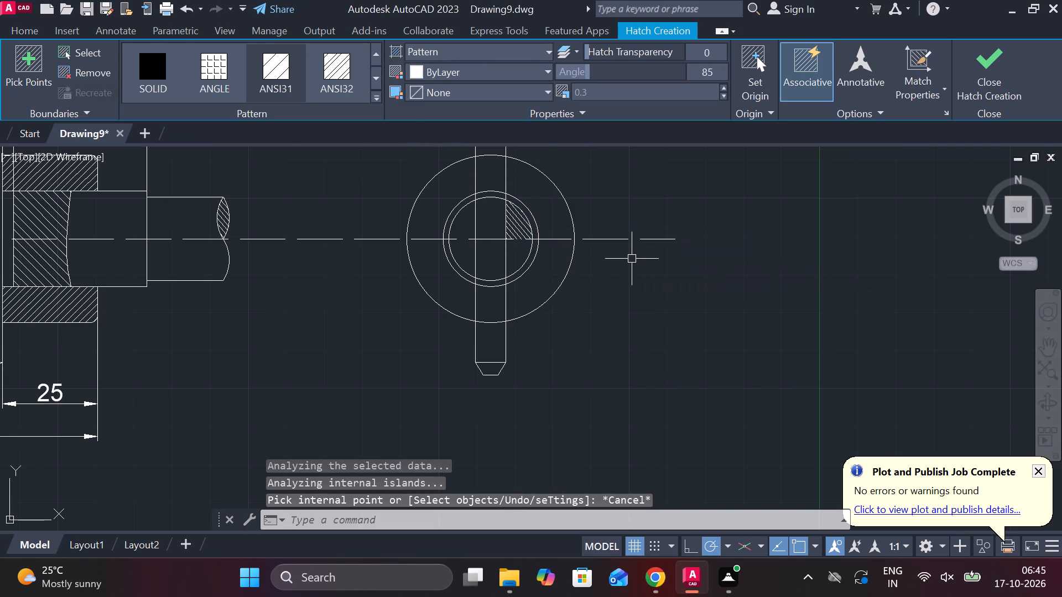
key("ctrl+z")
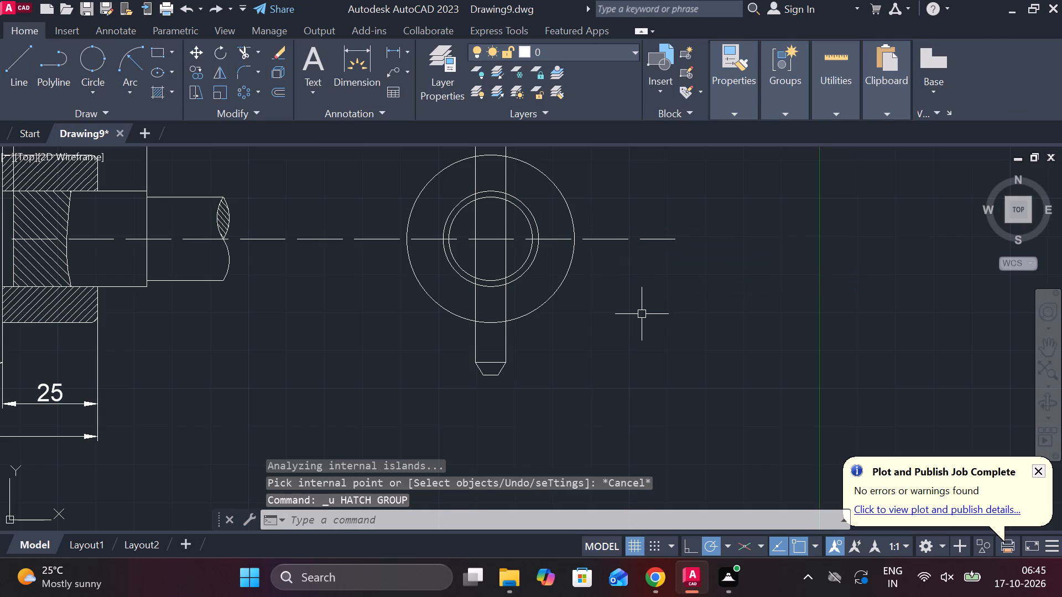
Trim the cotter's side edges inside the outer circle, clearing the whole lower half and the upper ring outside the 25 diameter circle.
type("TR")
key("space")
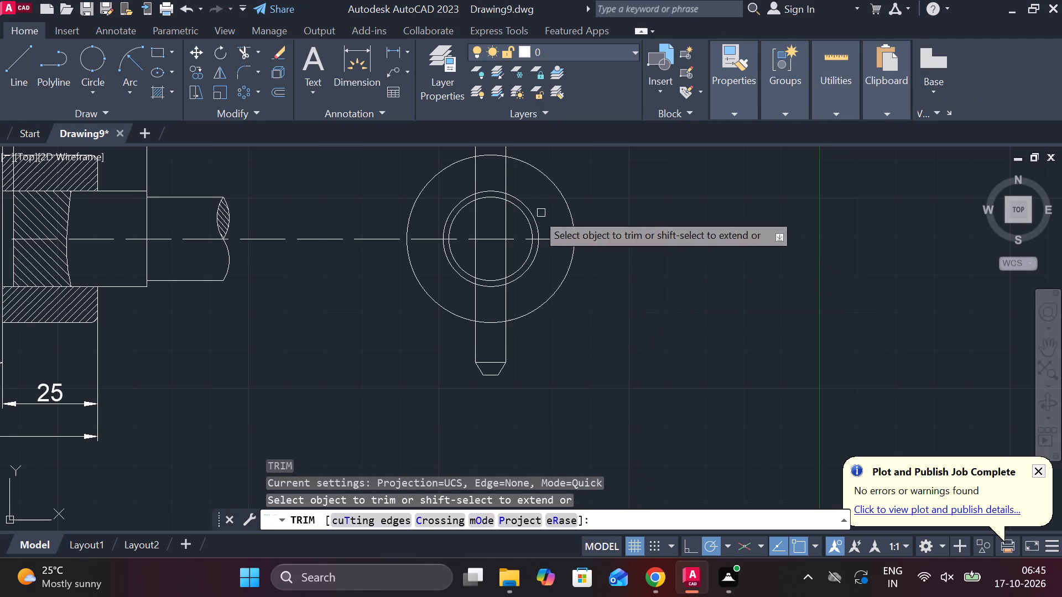
left_click(472, 169)
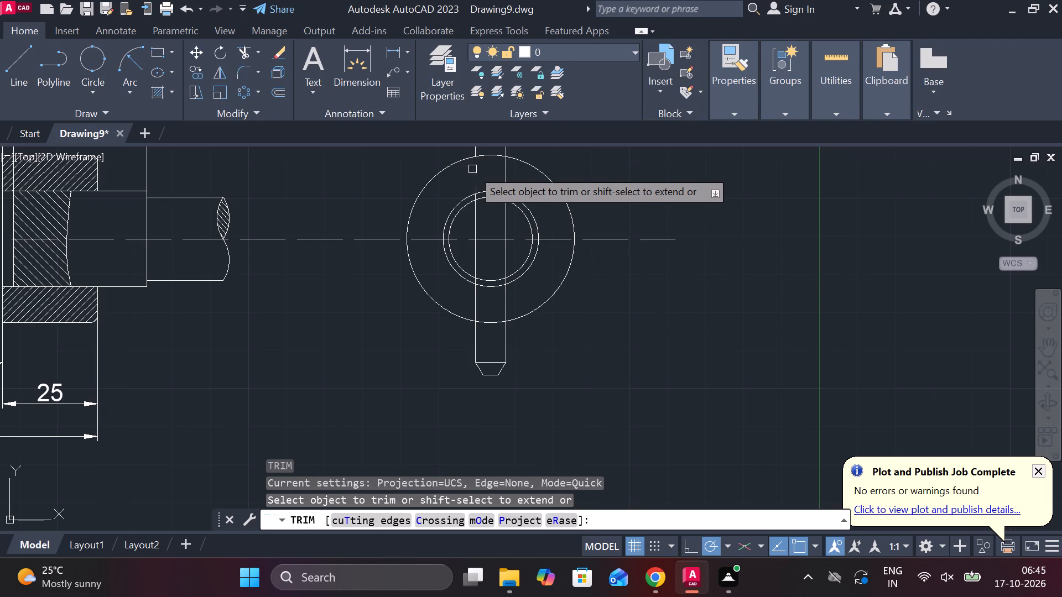
left_click(508, 171)
left_click(477, 216)
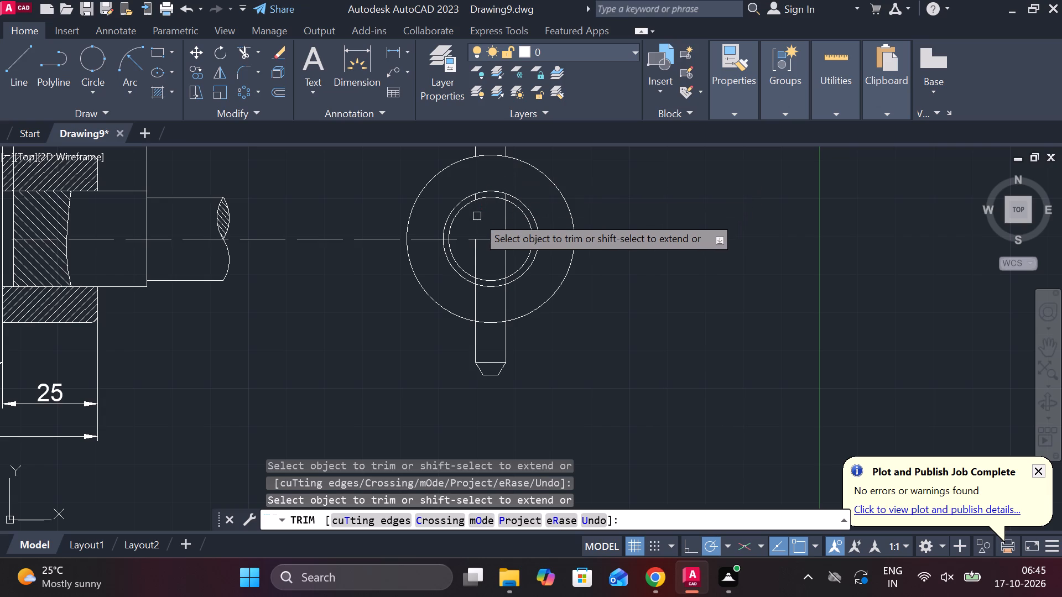
left_click(472, 254)
scroll(475, 286, "up", 2)
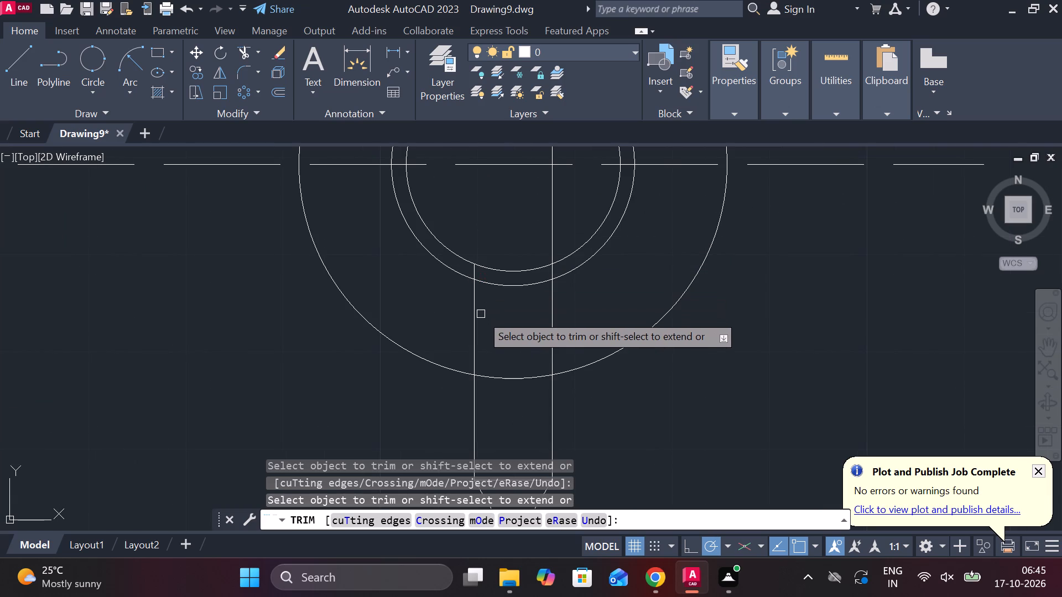
left_click_drag(490, 325, 455, 322)
left_click_drag(456, 317, 593, 320)
left_click(547, 216)
left_click(565, 213)
scroll(477, 242, "up", 2)
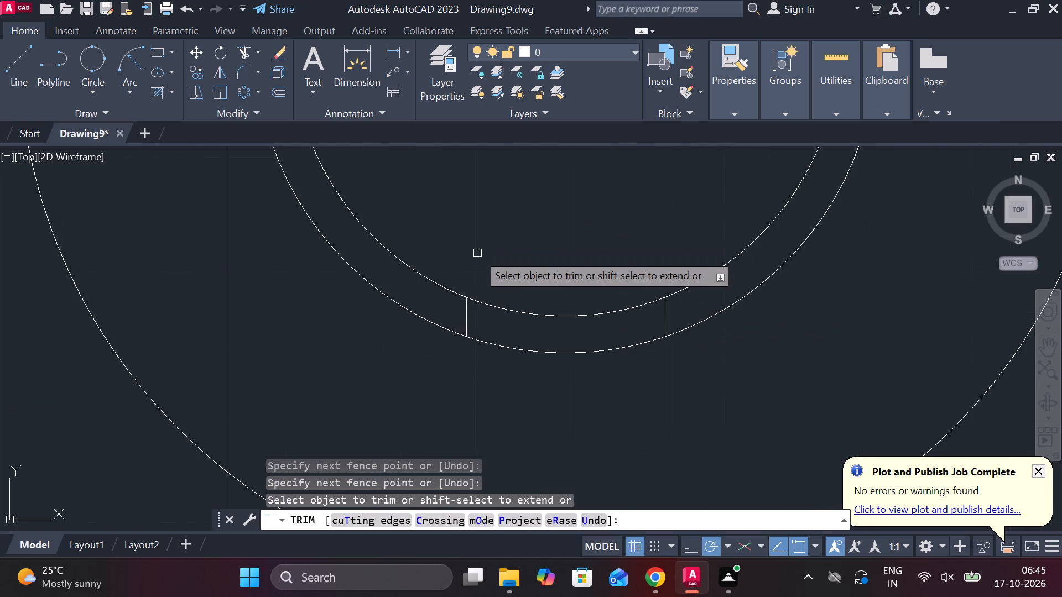
left_click(468, 315)
left_click(662, 318)
scroll(662, 318, "down", 2)
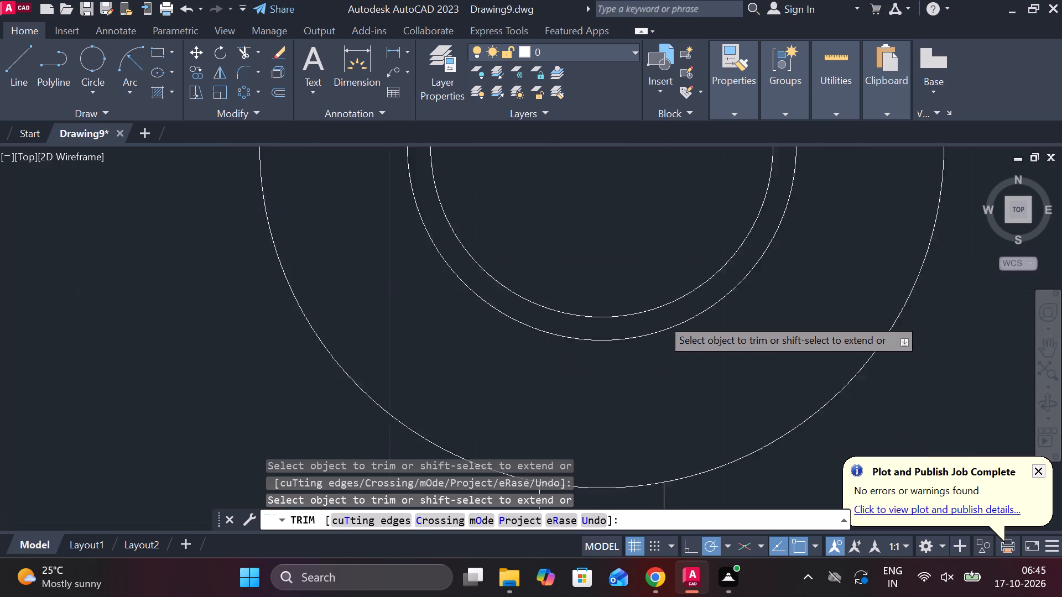
Trim the remaining cotter edge pieces in the upper half of the 22 and 25 diameter circles.
middle_click_drag(631, 186, 574, 336)
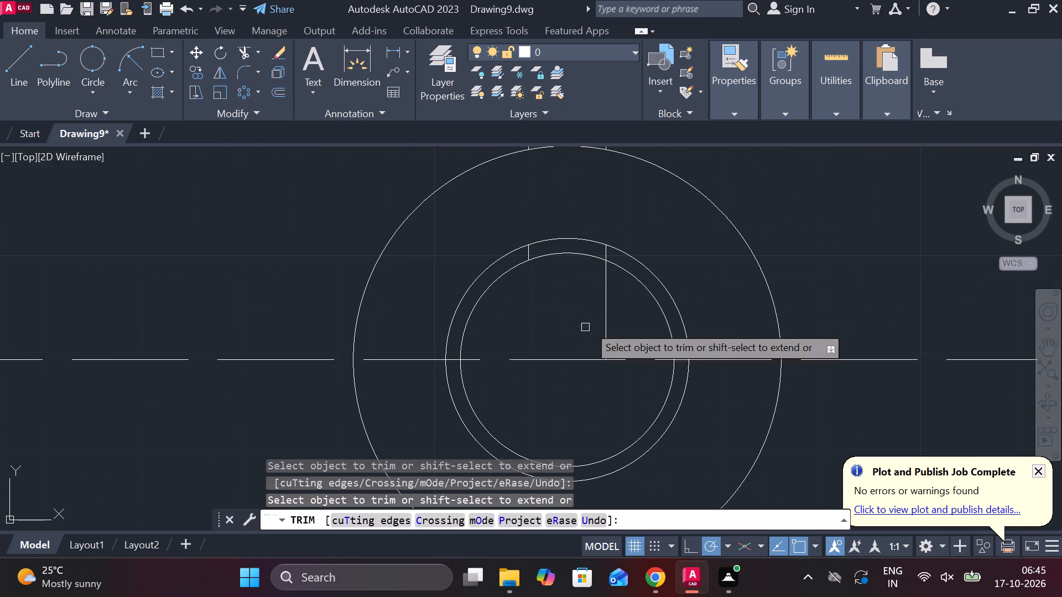
left_click(606, 310)
scroll(504, 237, "up", 2)
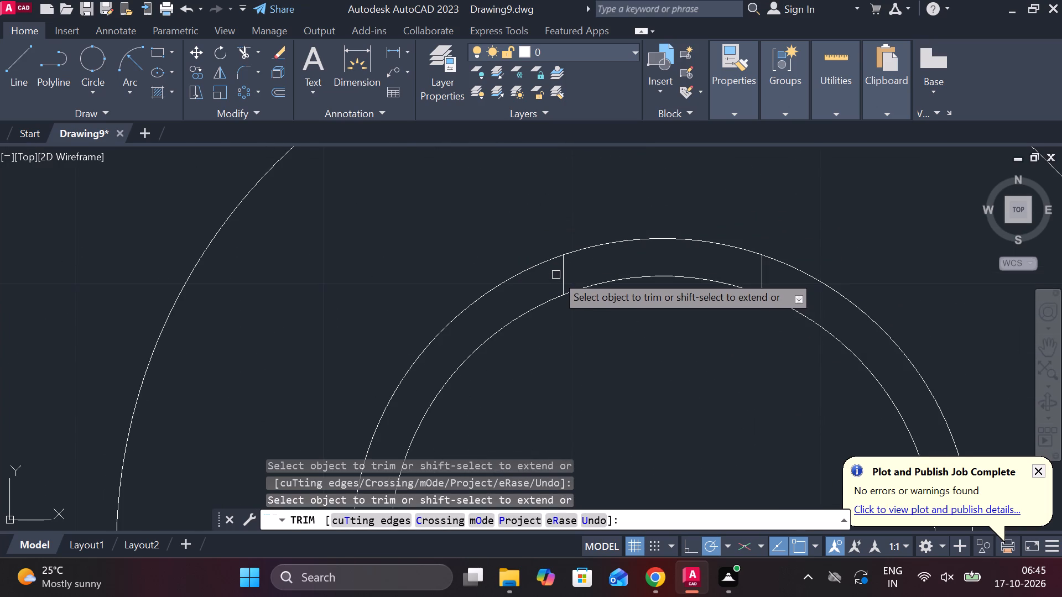
left_click(568, 273)
left_click(559, 272)
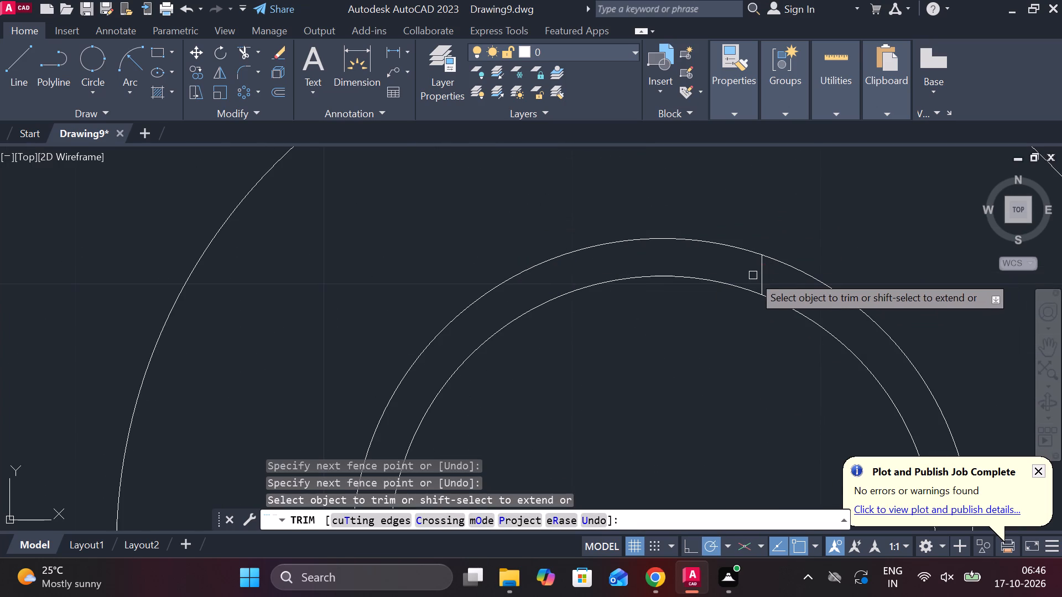
left_click(753, 275)
left_click(766, 281)
scroll(740, 253, "down", 2)
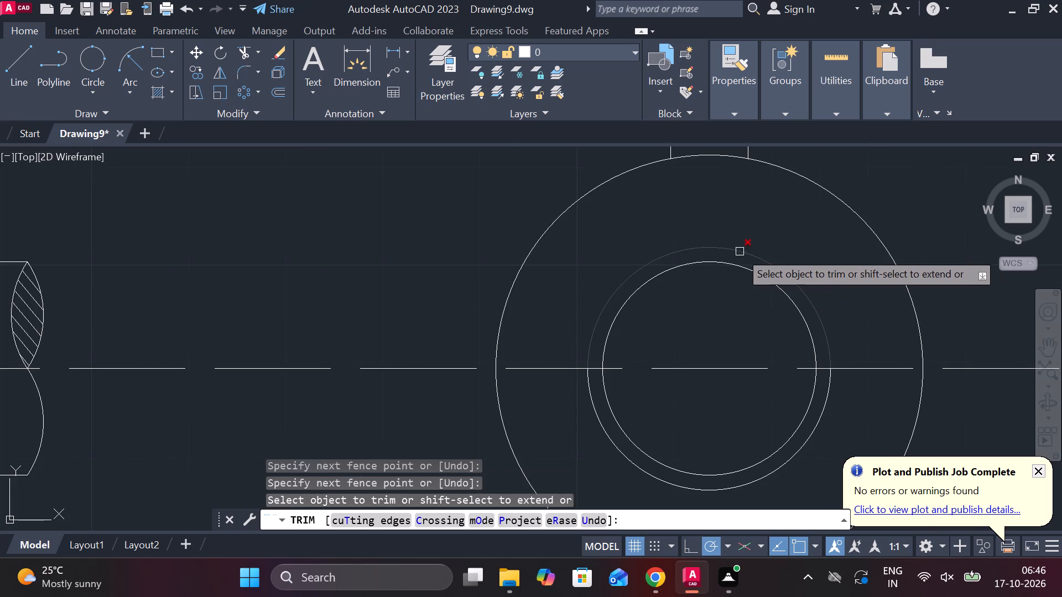
key("Escape")
Draw two separate vertical lines across the outer circle, joining the cut ends of the cotter's left and right edges.
scroll(704, 219, "down", 2)
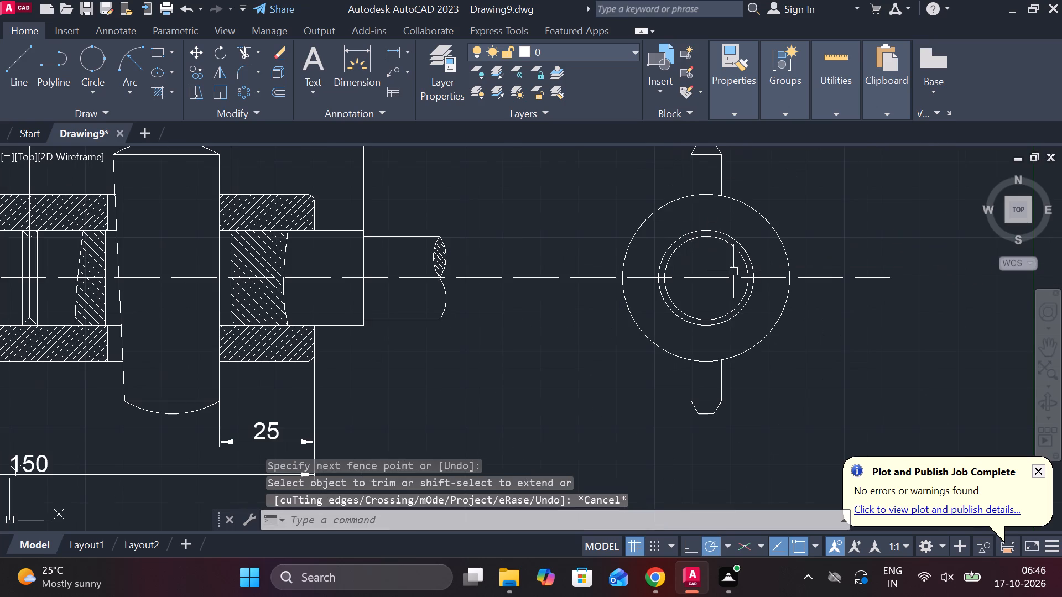
key("l")
key("Return")
left_click(696, 359)
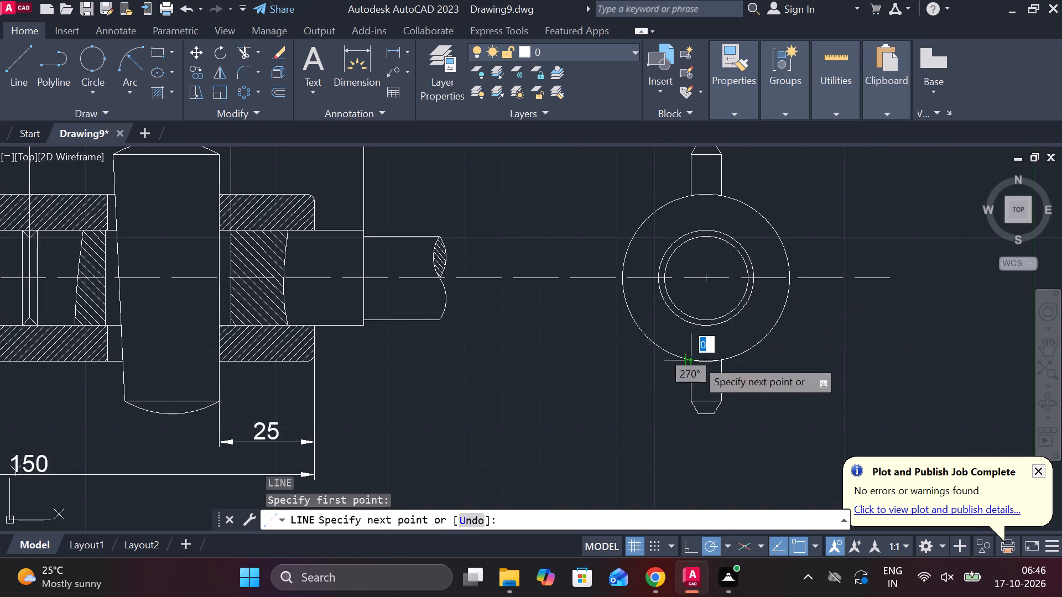
left_click(690, 202)
key("Escape")
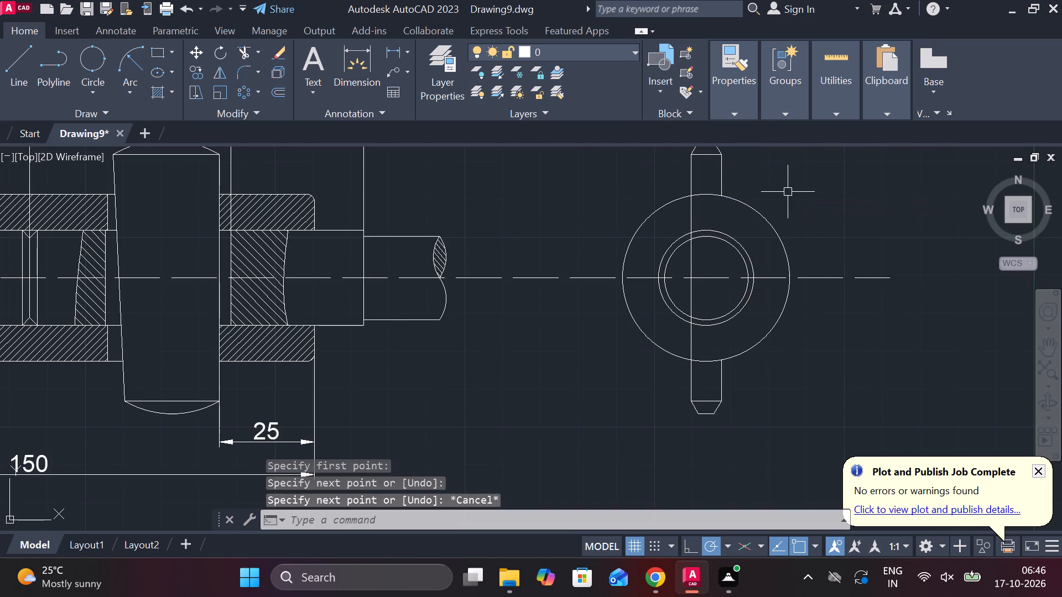
key("space")
left_click(729, 197)
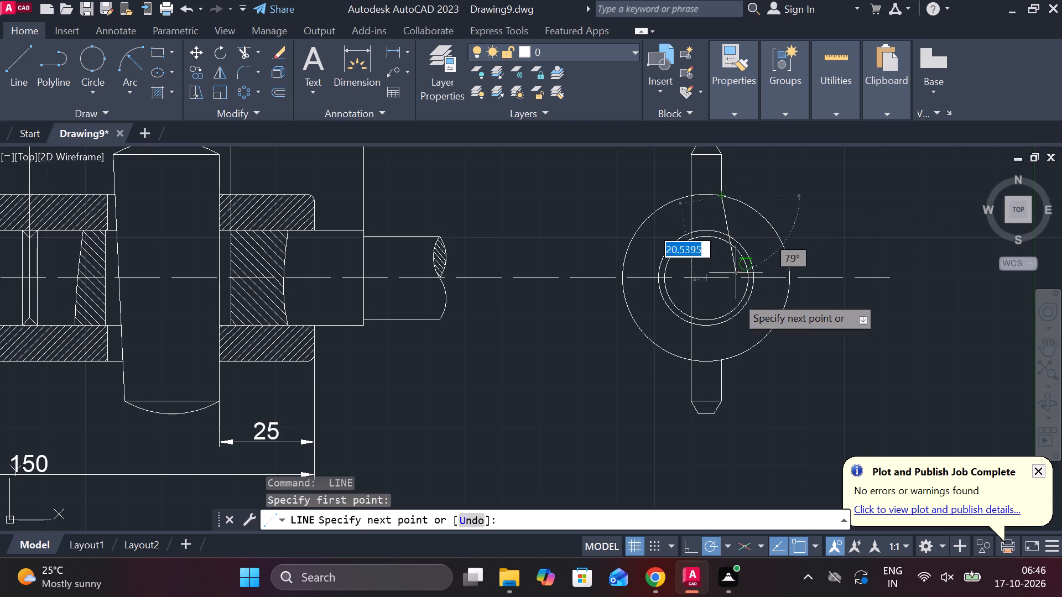
left_click(726, 355)
key("Escape")
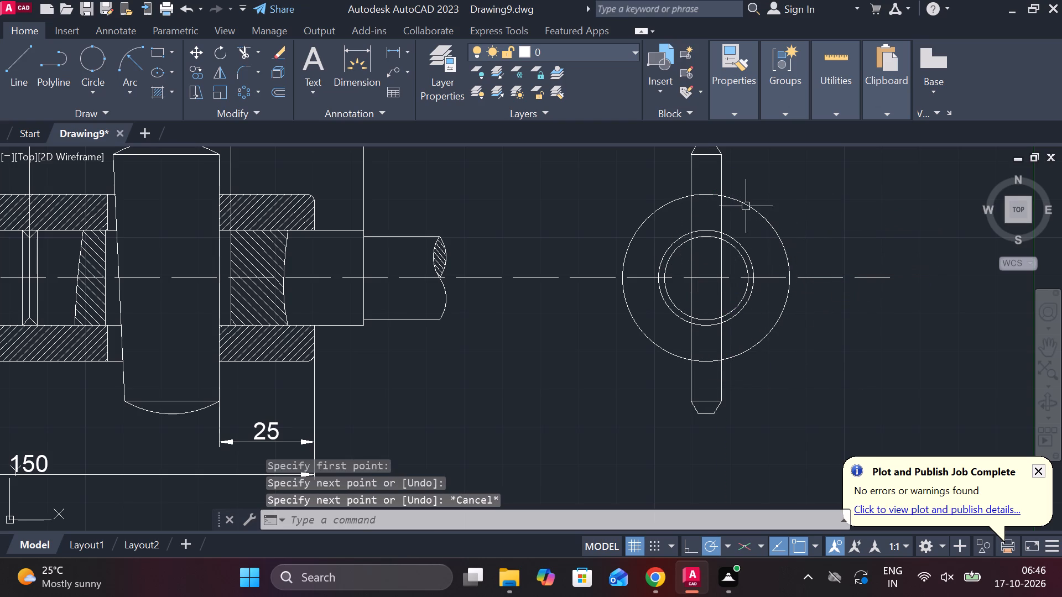
Change the linetype of the two vertical cotter lines inside the outer circle to ACAD_ISO02W100.
left_click(720, 179)
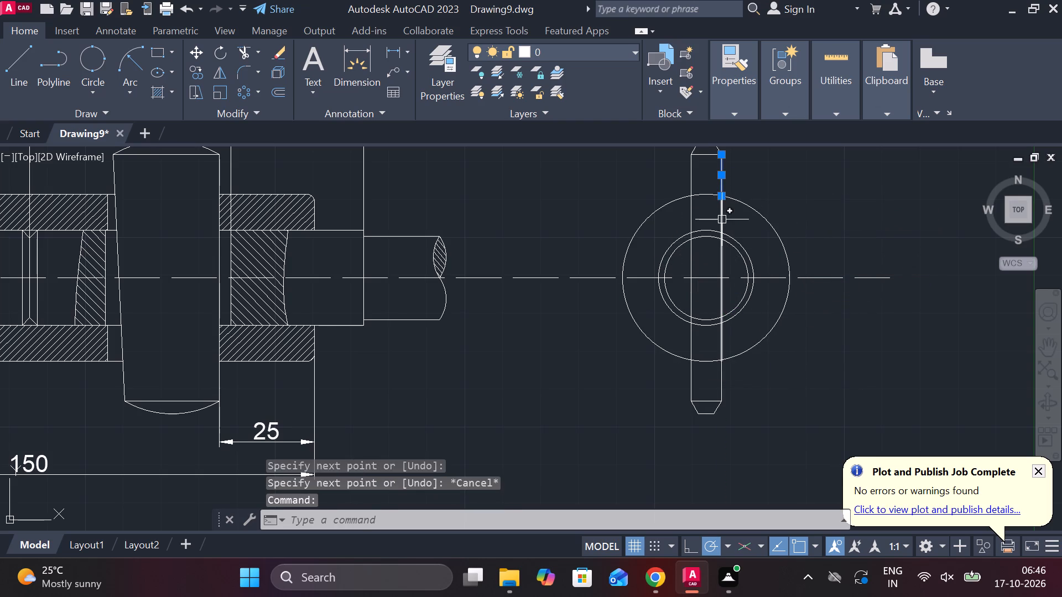
key("Escape")
left_click(721, 219)
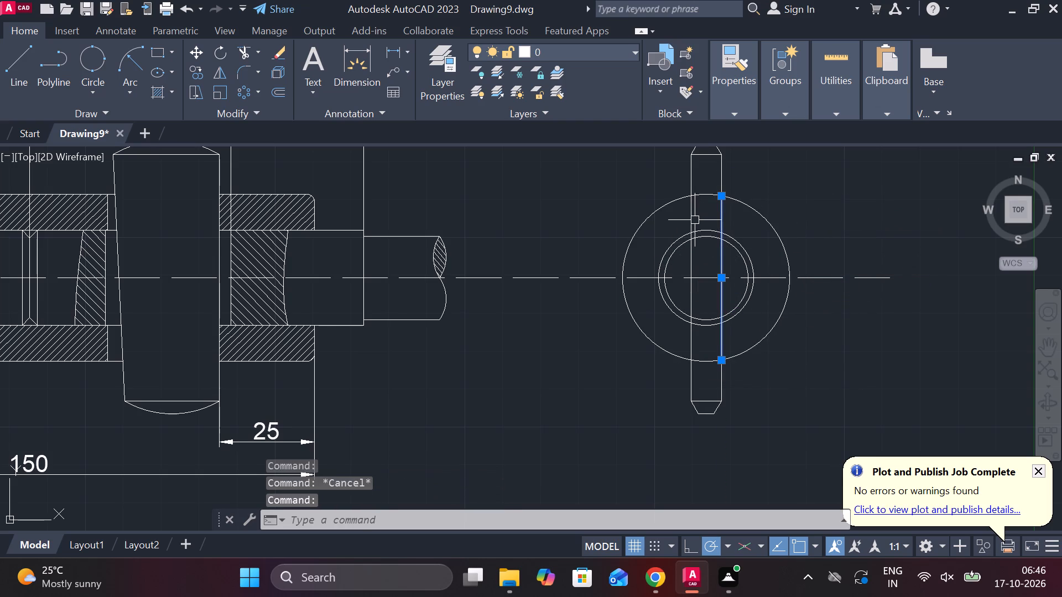
left_click(693, 218)
left_click(733, 119)
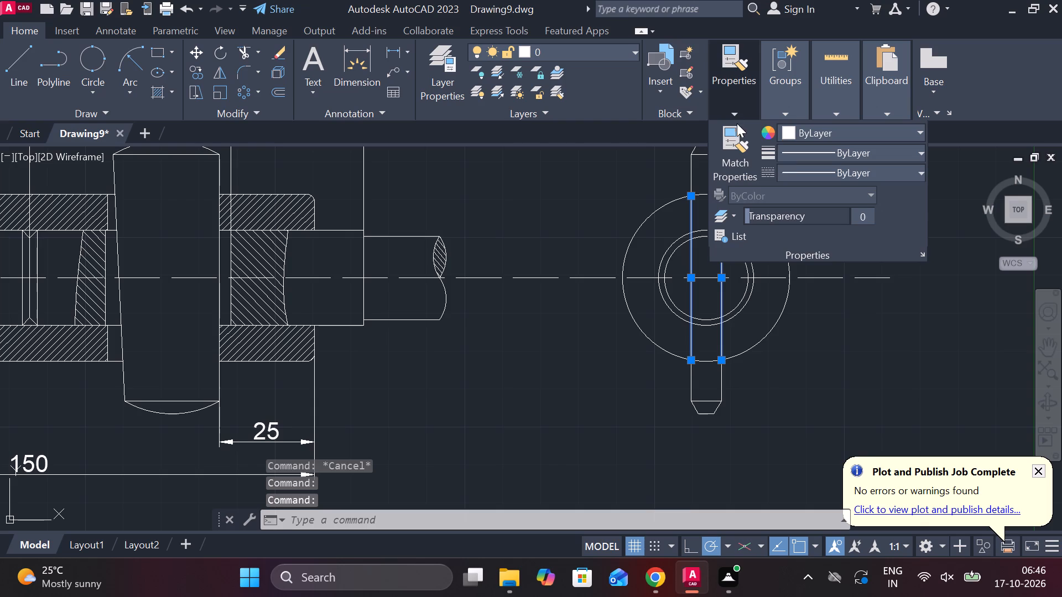
left_click(857, 177)
left_click(829, 227)
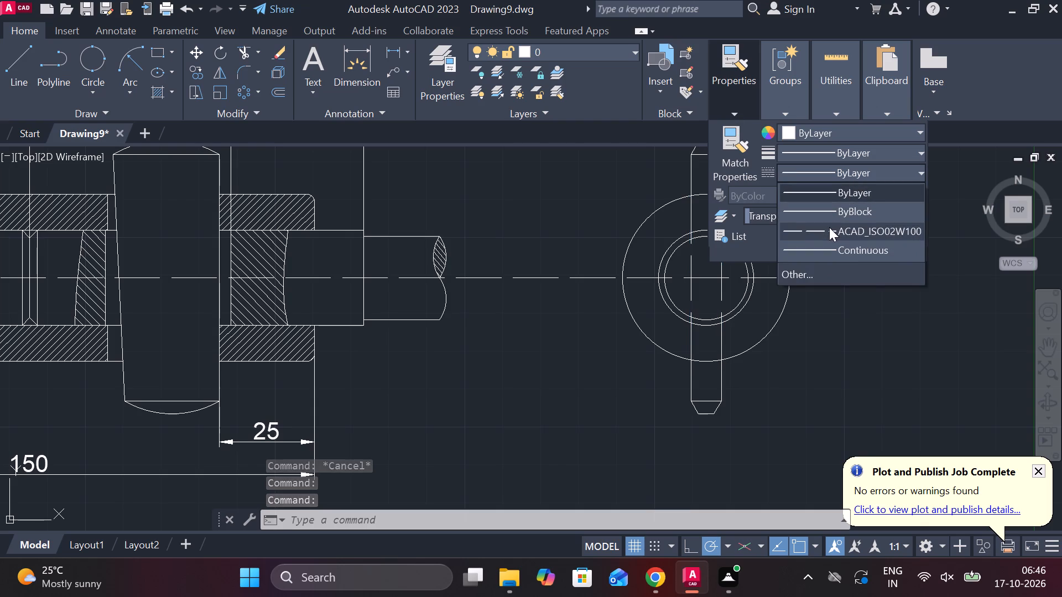
key("Escape")
key("Escape")
key("Escape")
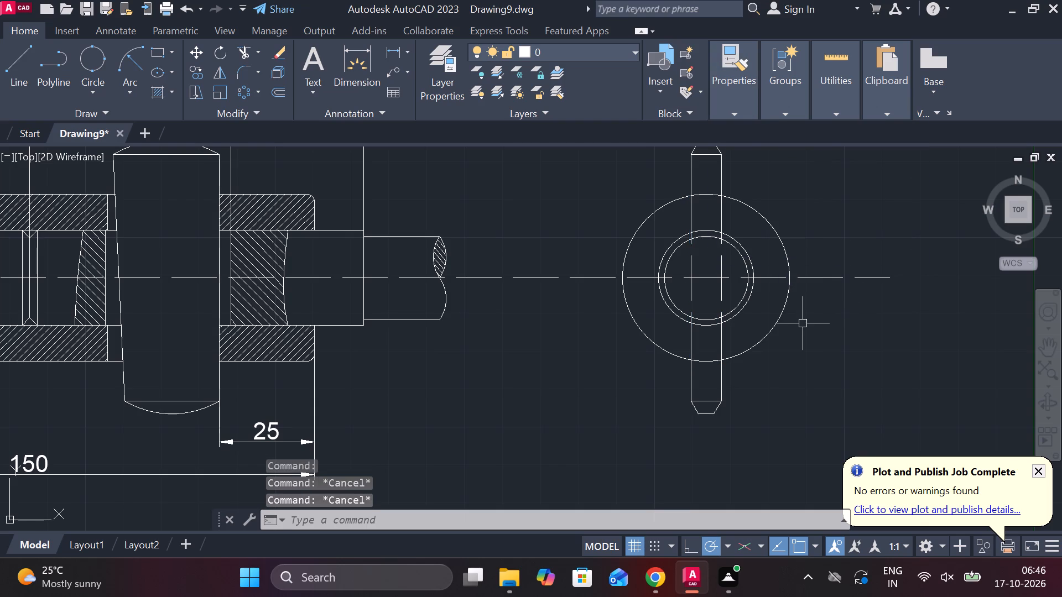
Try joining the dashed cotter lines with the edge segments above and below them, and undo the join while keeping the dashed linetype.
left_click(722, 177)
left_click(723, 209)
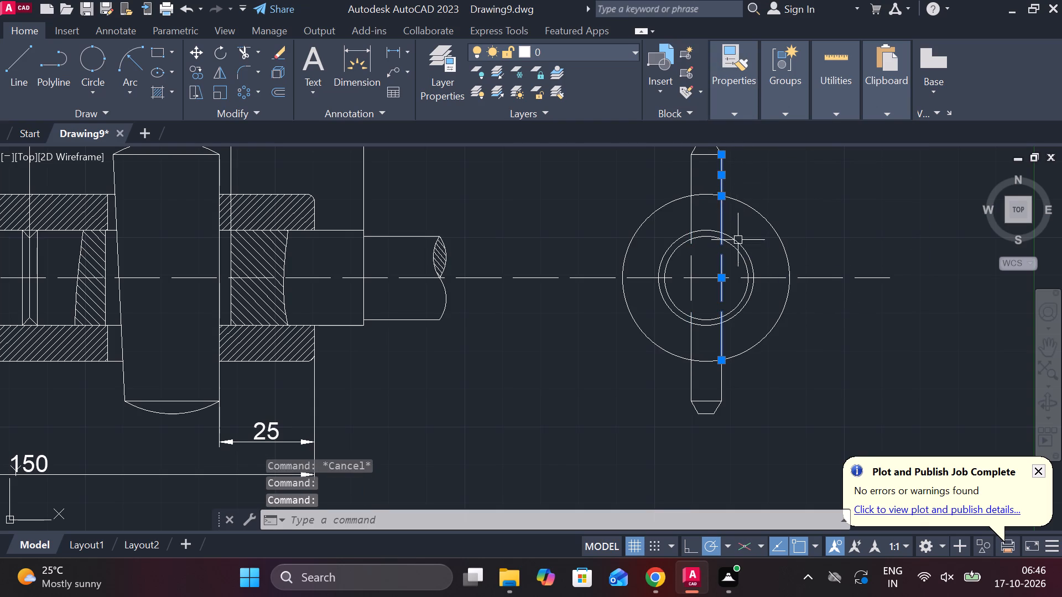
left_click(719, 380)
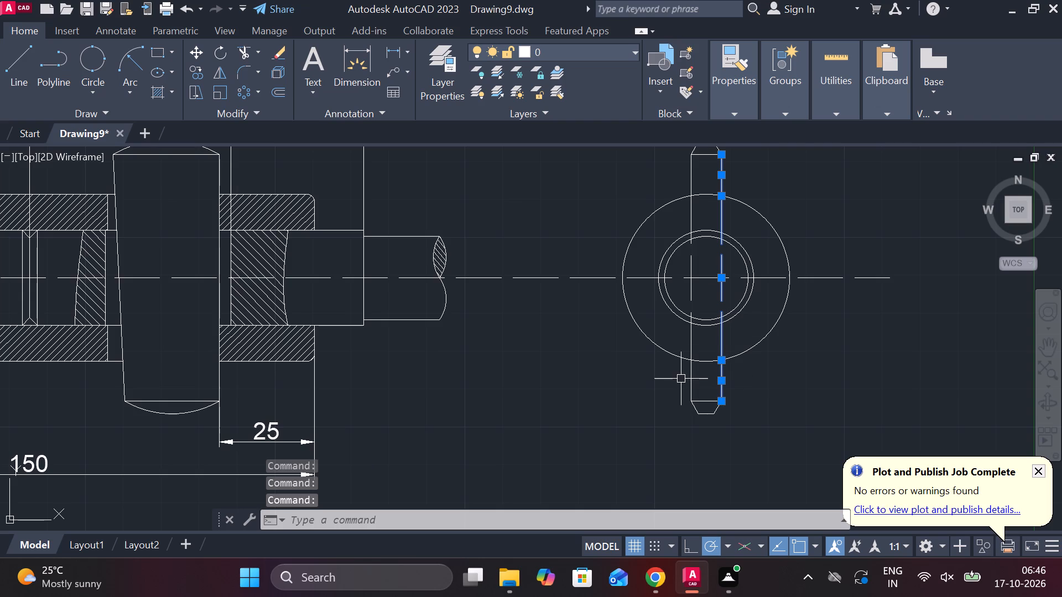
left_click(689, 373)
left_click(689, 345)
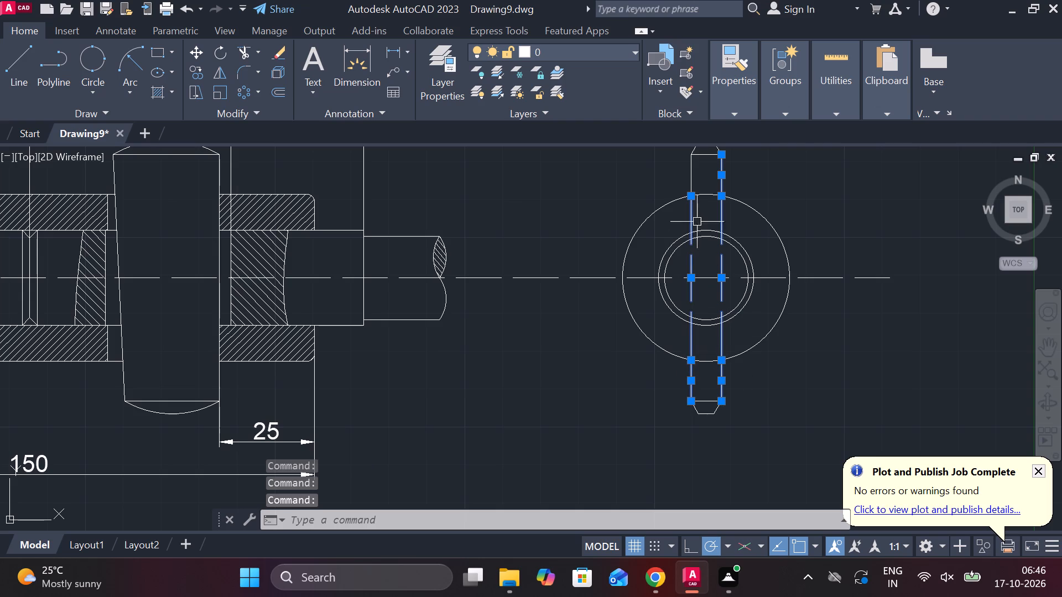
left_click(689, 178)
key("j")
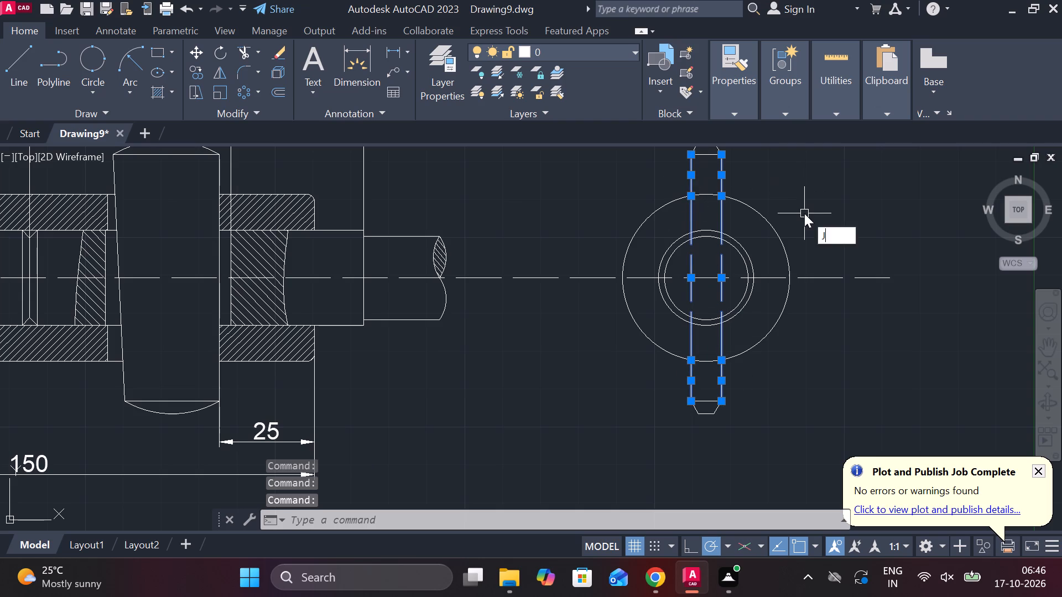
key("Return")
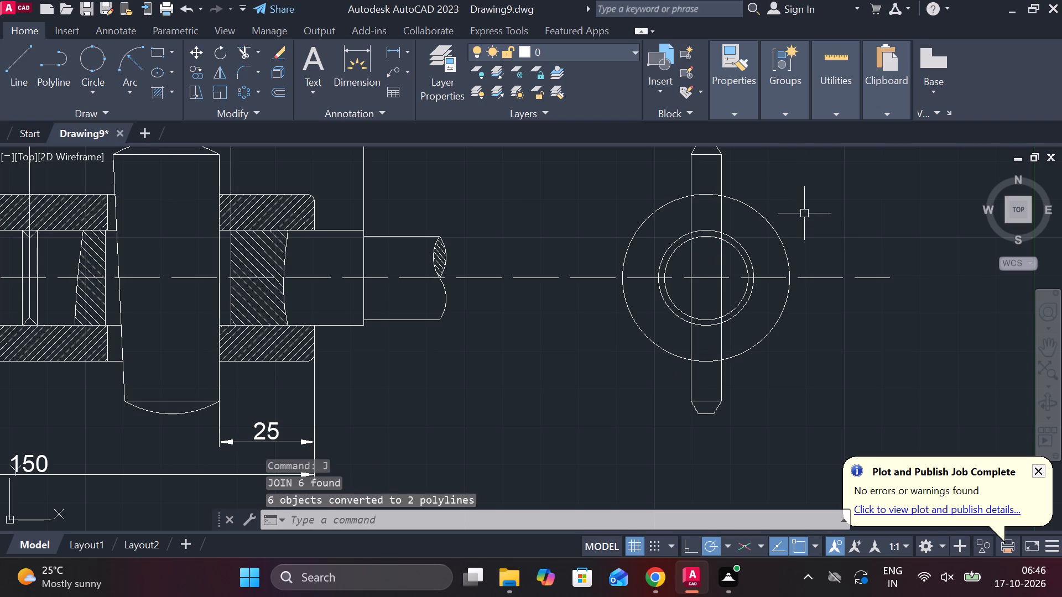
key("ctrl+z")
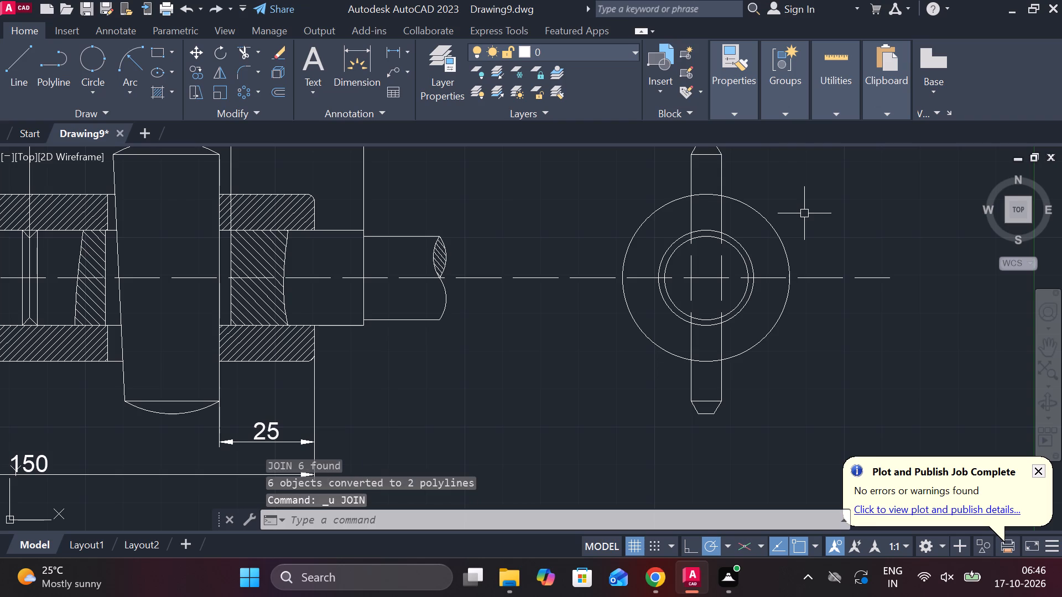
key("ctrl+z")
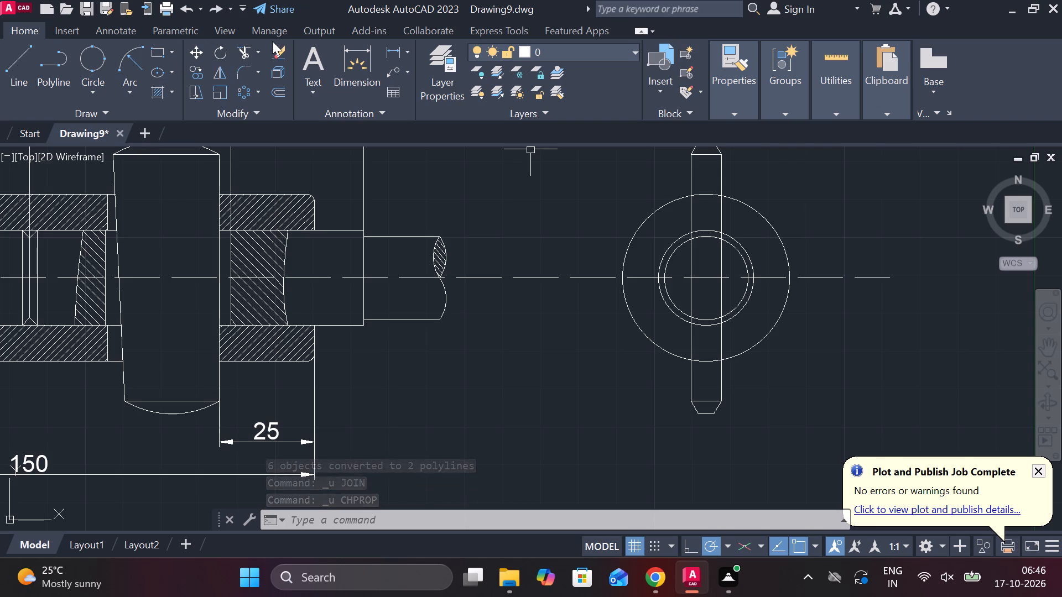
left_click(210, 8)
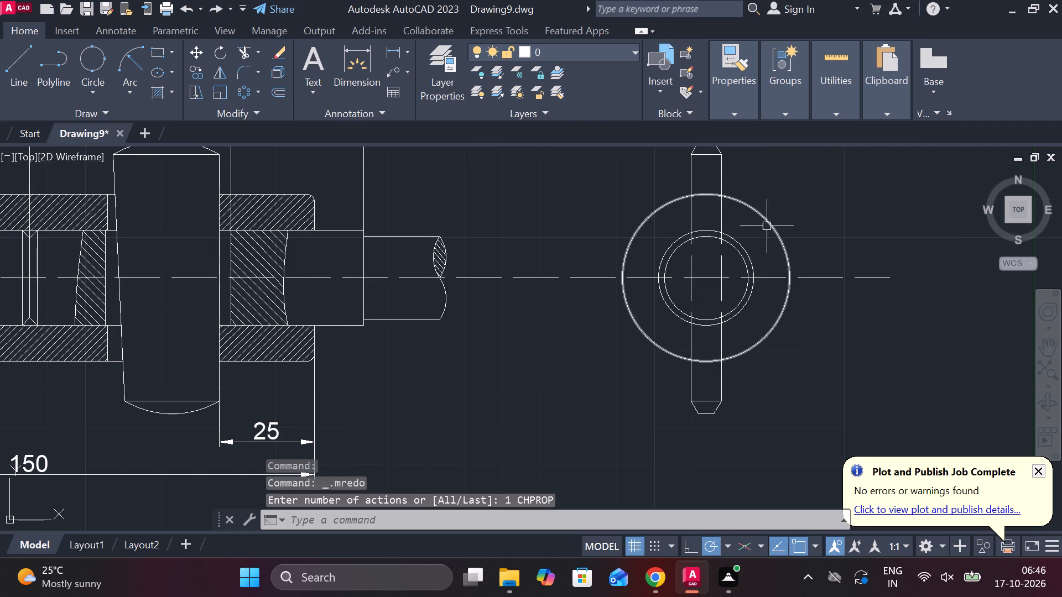
Hatch all six regions inside the innermost circle of the end view, using the current hatch settings.
scroll(850, 263, "down", 1)
middle_click_drag(857, 292, 830, 291)
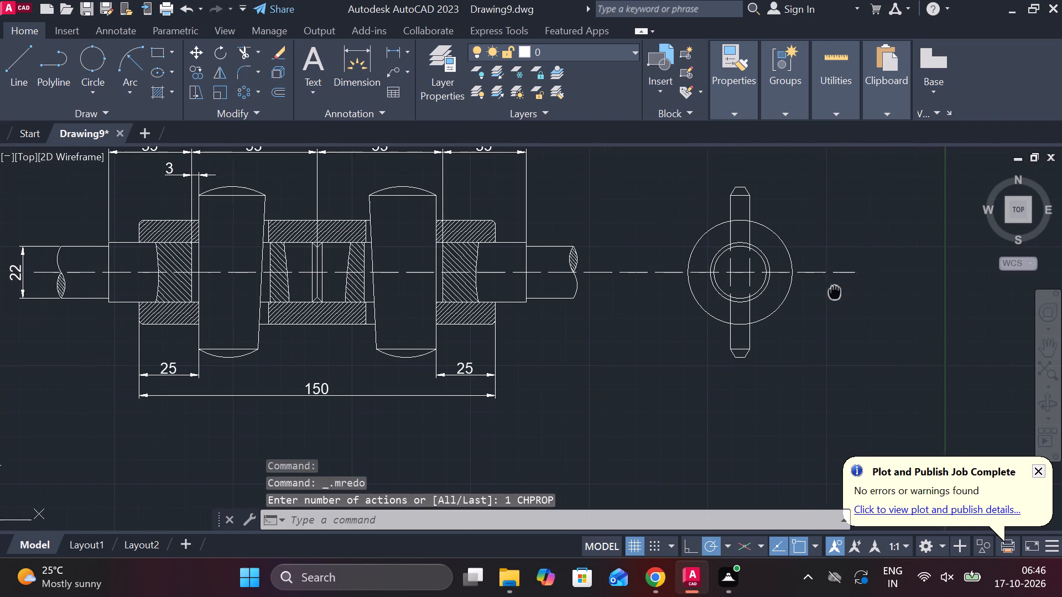
middle_click_drag(830, 291, 758, 315)
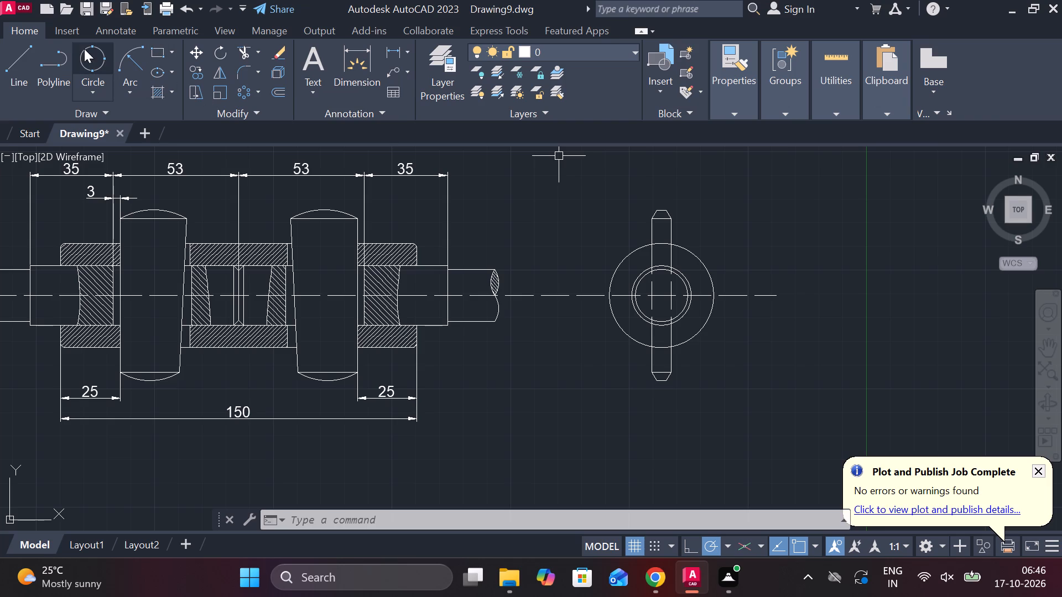
left_click(160, 89)
scroll(606, 298, "up", 3)
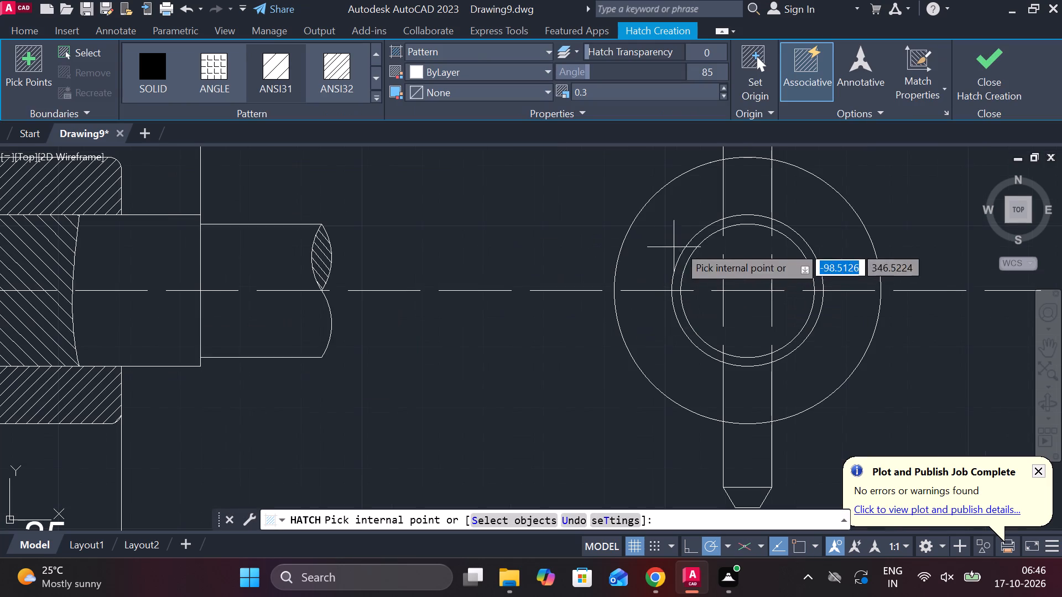
left_click(706, 268)
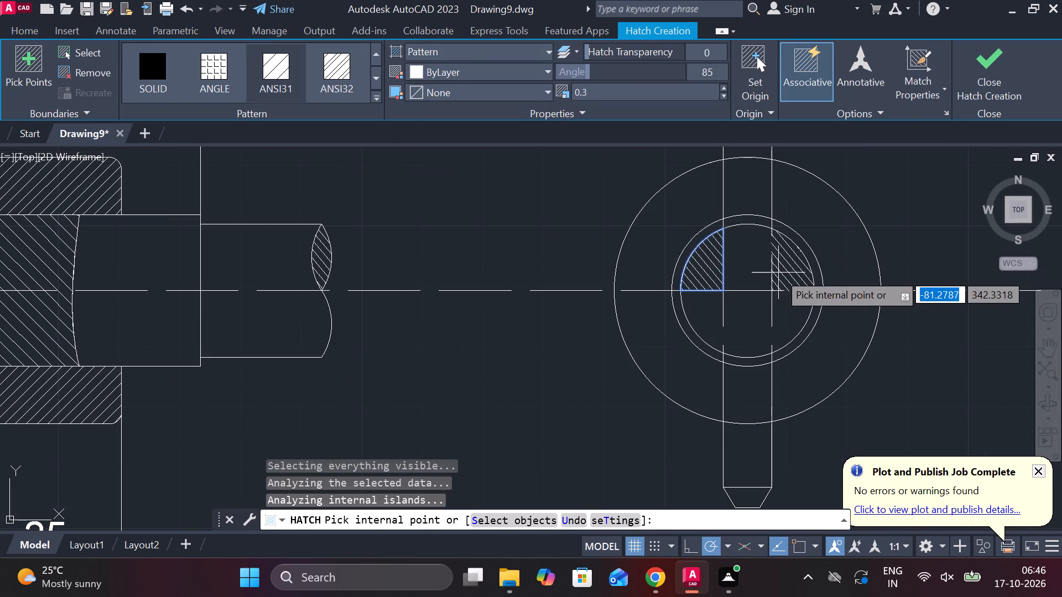
left_click(763, 269)
left_click(756, 308)
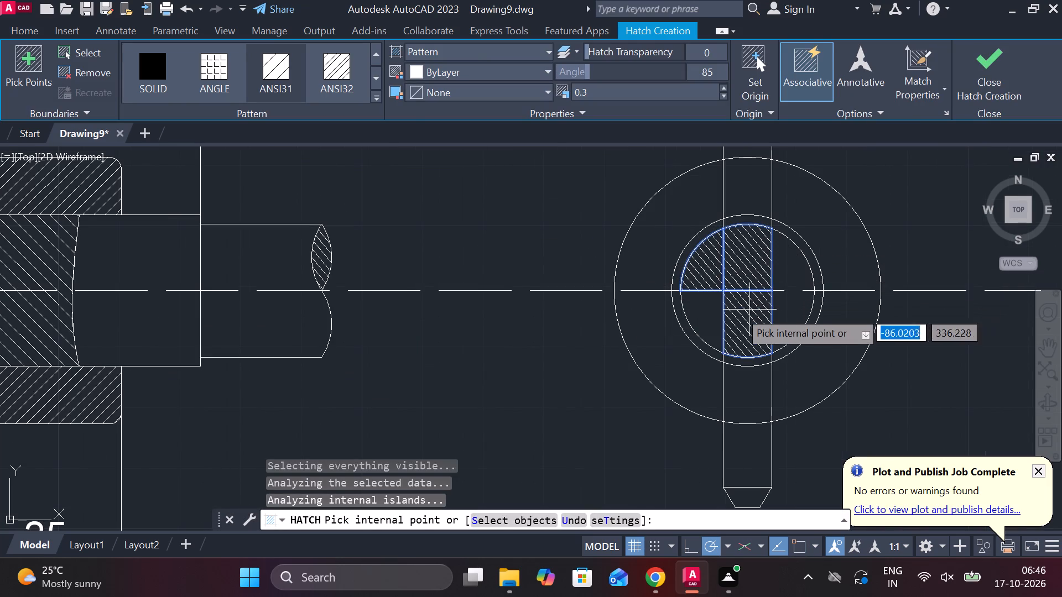
left_click(711, 312)
left_click(789, 279)
left_click(792, 313)
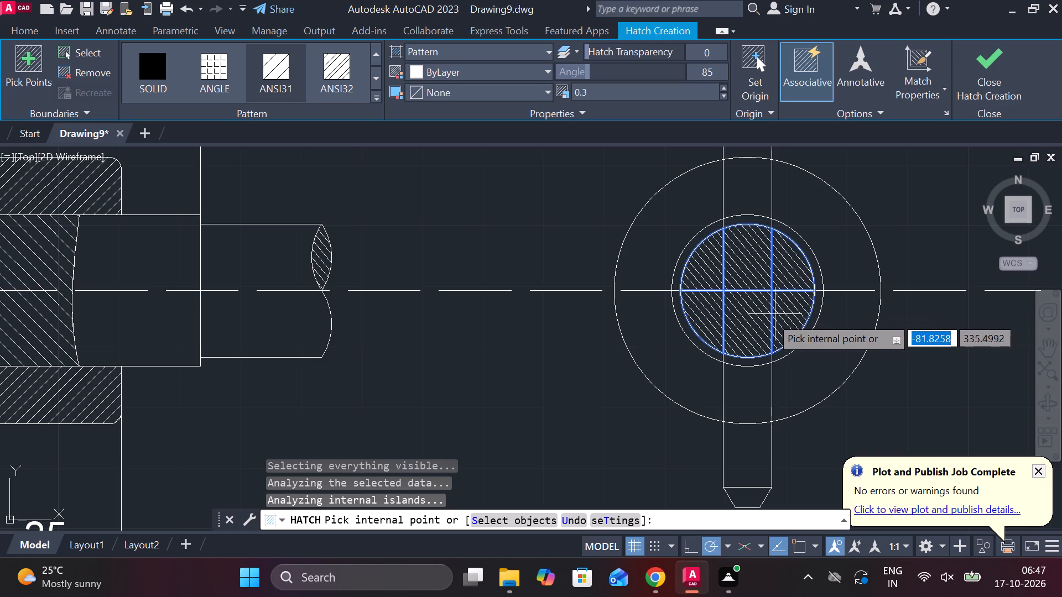
left_click(999, 81)
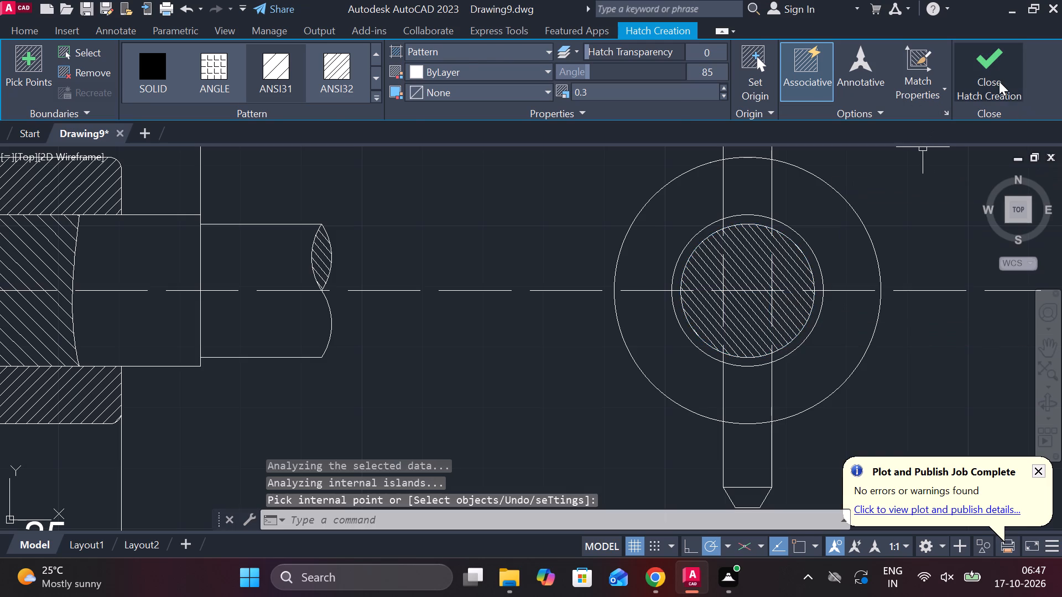
Add diameter dimensions to the outer circle and the middle circle of the end view, with their texts outside the circles.
scroll(887, 314, "down", 2)
middle_click_drag(878, 314, 784, 326)
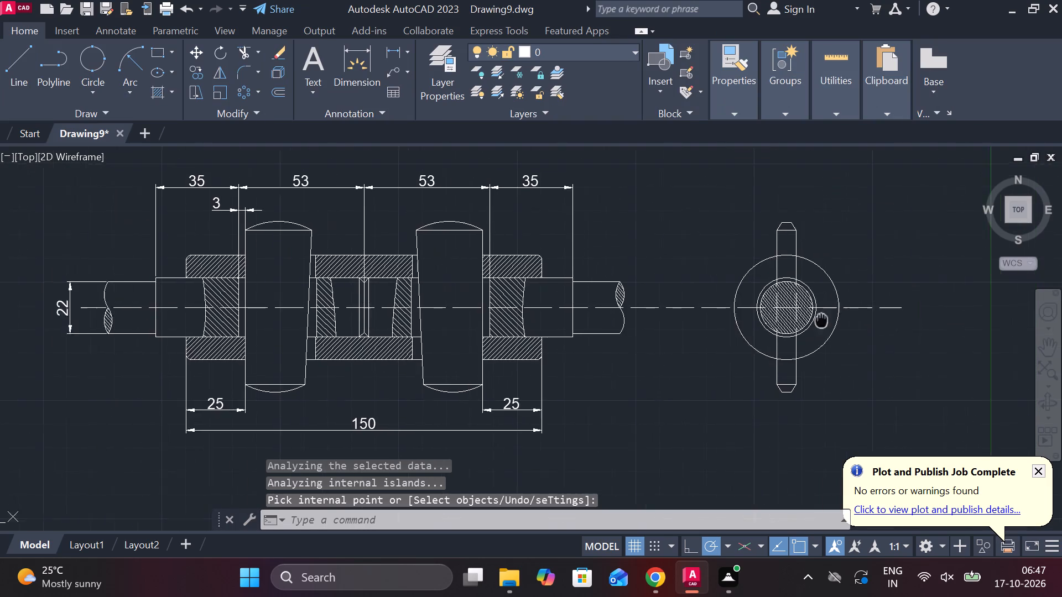
middle_click_drag(784, 326, 563, 357)
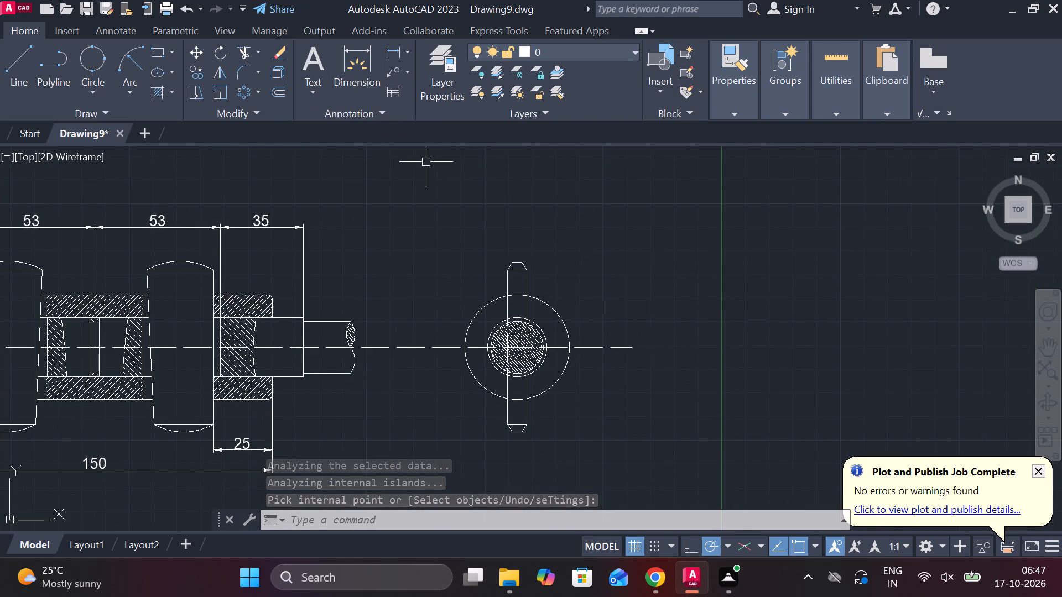
left_click(407, 50)
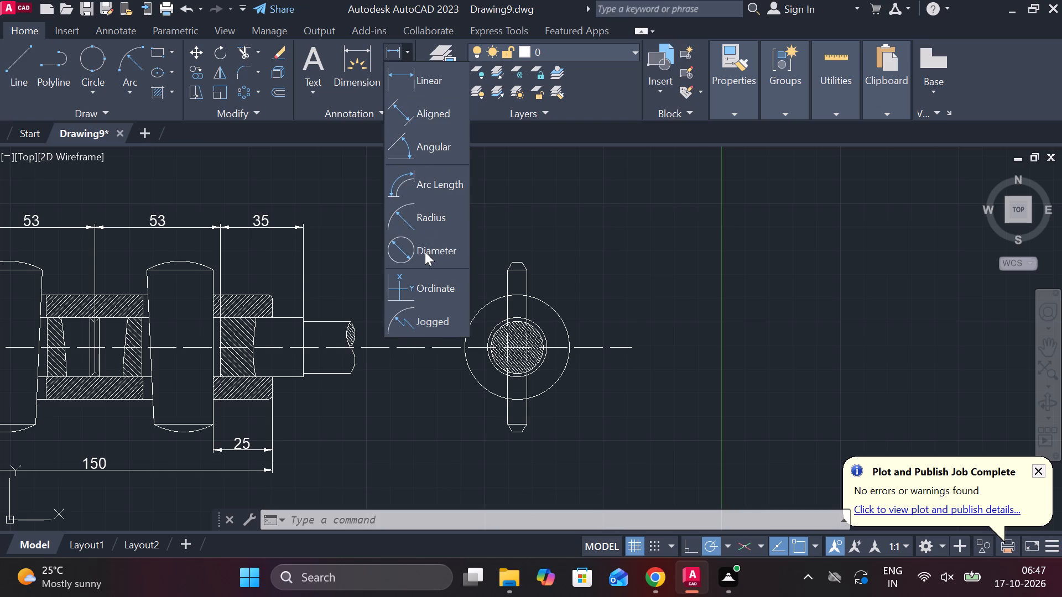
left_click(425, 252)
left_click(561, 312)
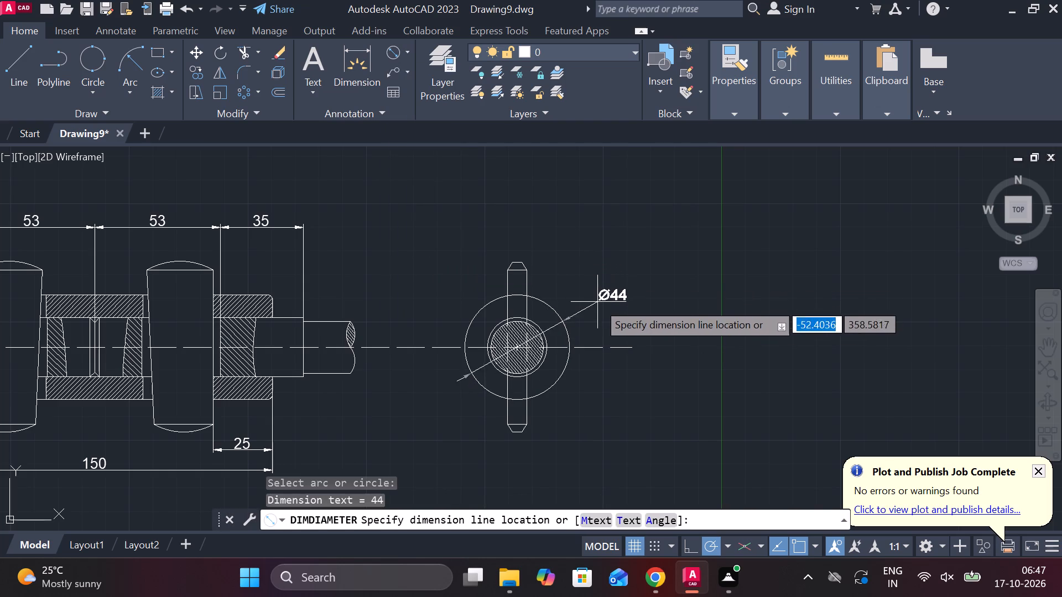
left_click(597, 396)
key("space")
scroll(545, 326, "up", 1)
left_click(542, 332)
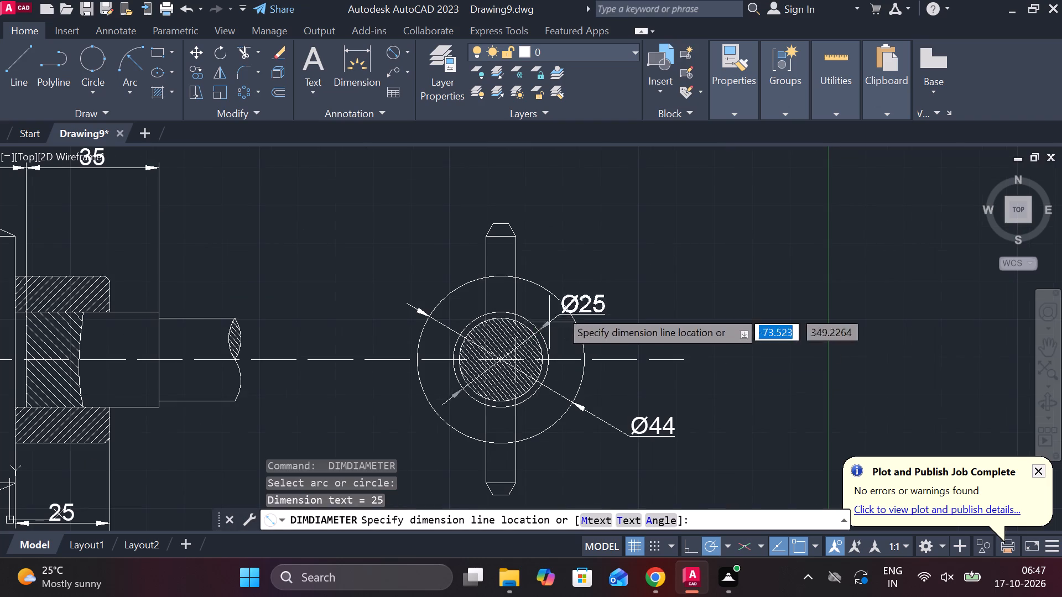
left_click(605, 263)
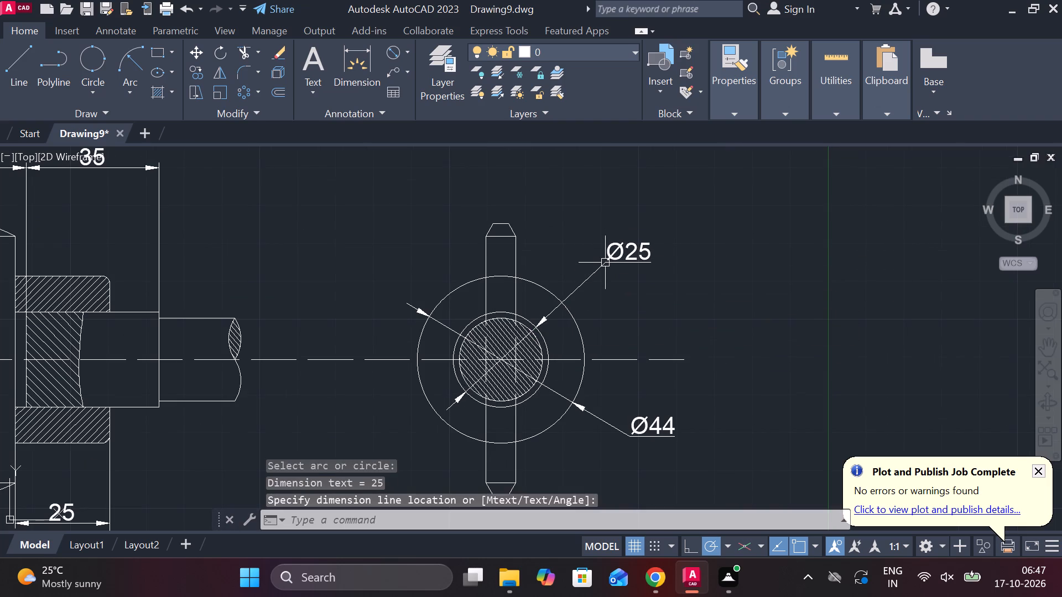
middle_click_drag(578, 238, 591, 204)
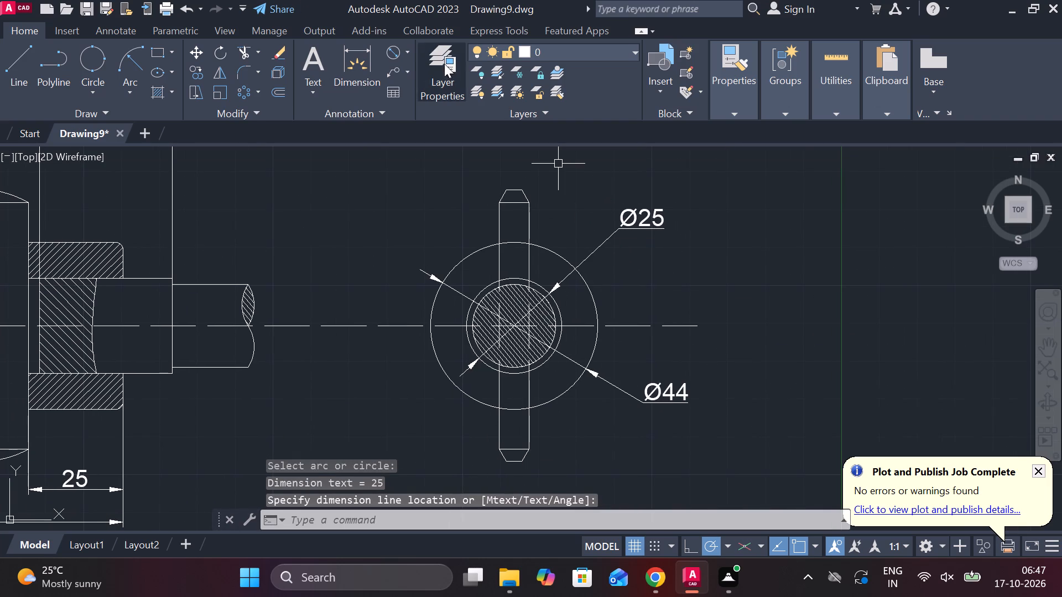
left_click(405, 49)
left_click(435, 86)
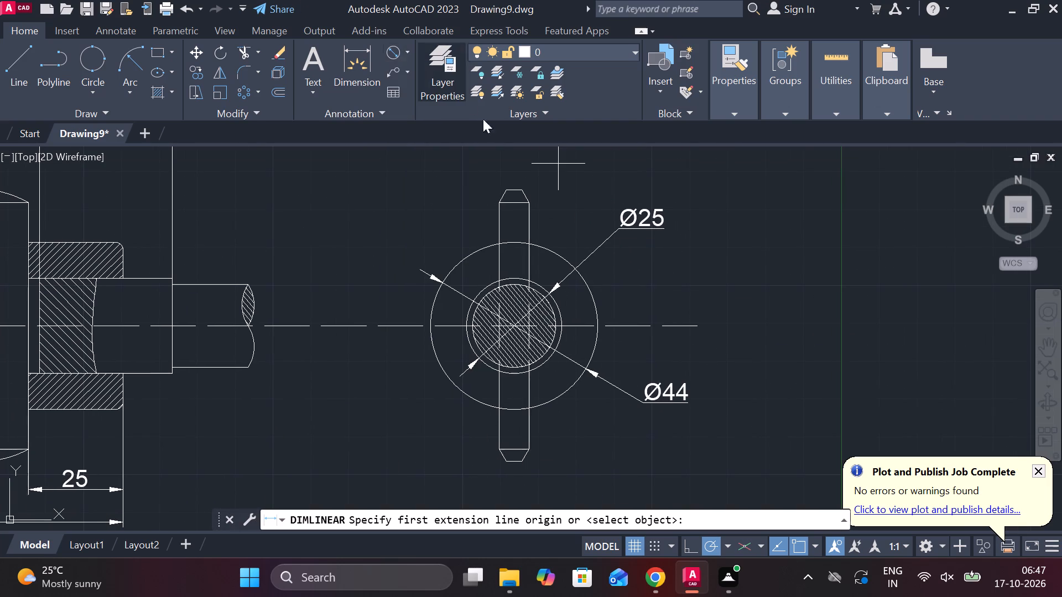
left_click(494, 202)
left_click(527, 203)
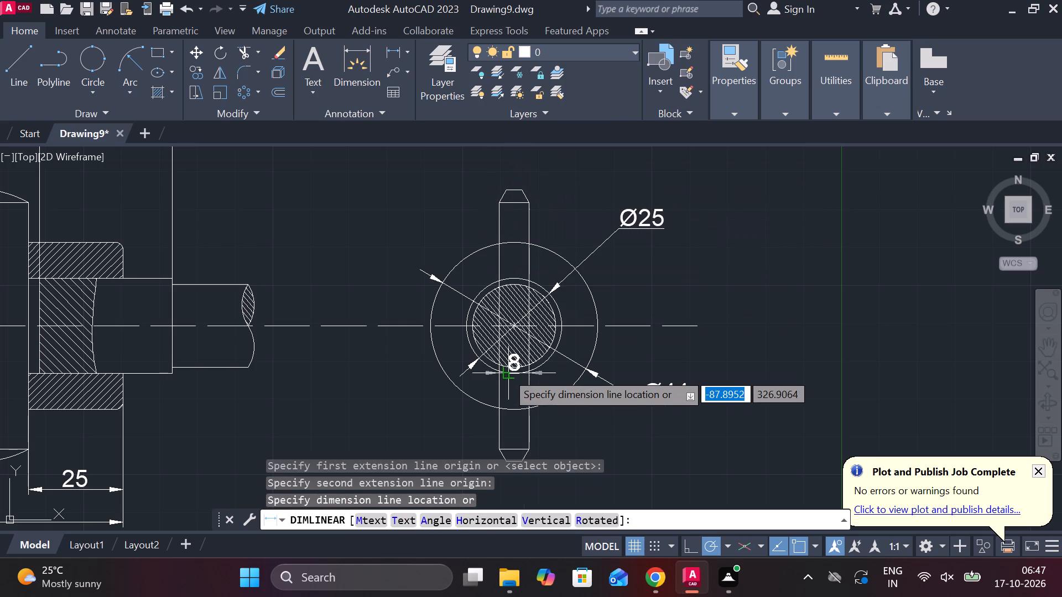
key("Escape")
Add a linear dimension for the cotter's width in the end view, placed below its lower tapered end.
middle_click_drag(512, 172, 504, 149)
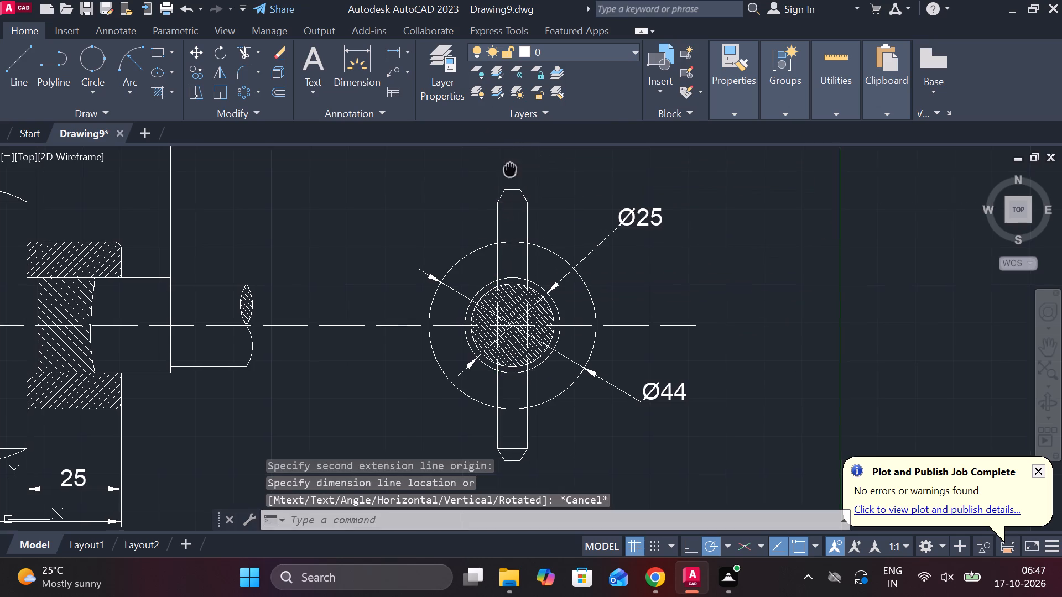
middle_click_drag(504, 149, 504, 121)
key("space")
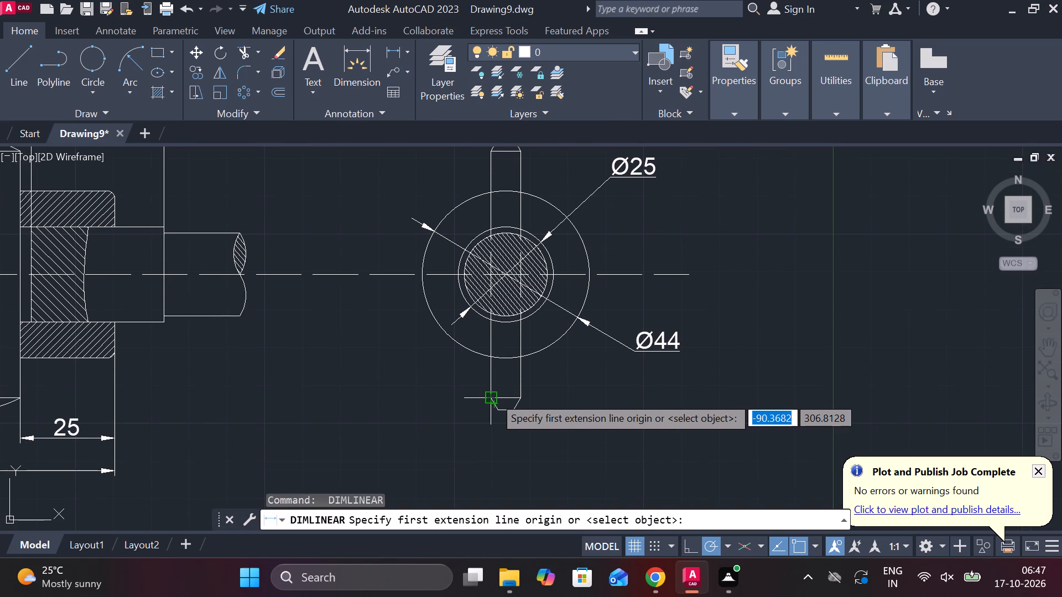
scroll(493, 393, "up", 2)
left_click(480, 404)
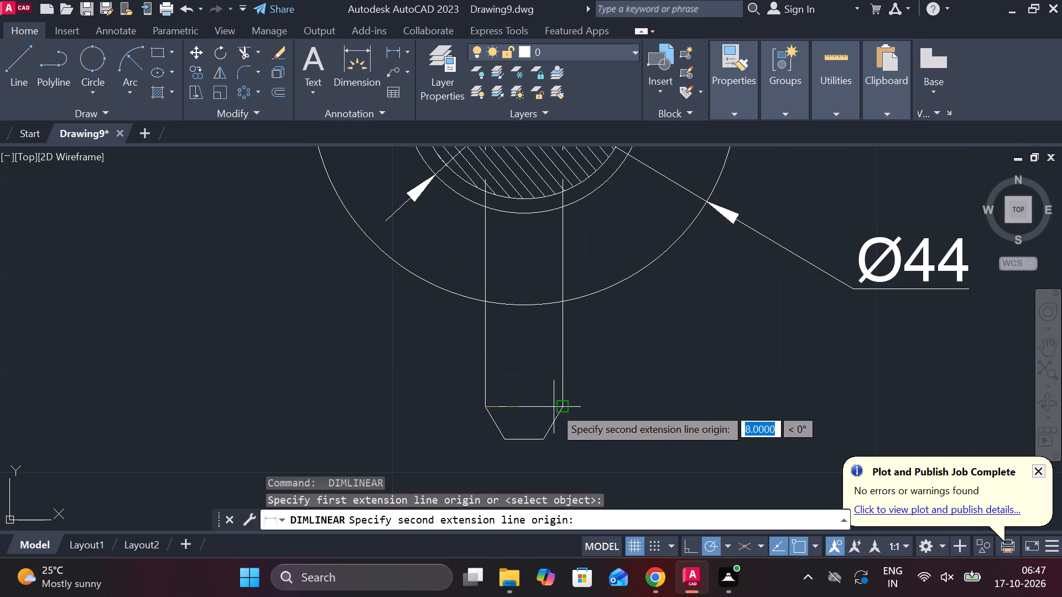
left_click(558, 407)
middle_click_drag(553, 419, 549, 313)
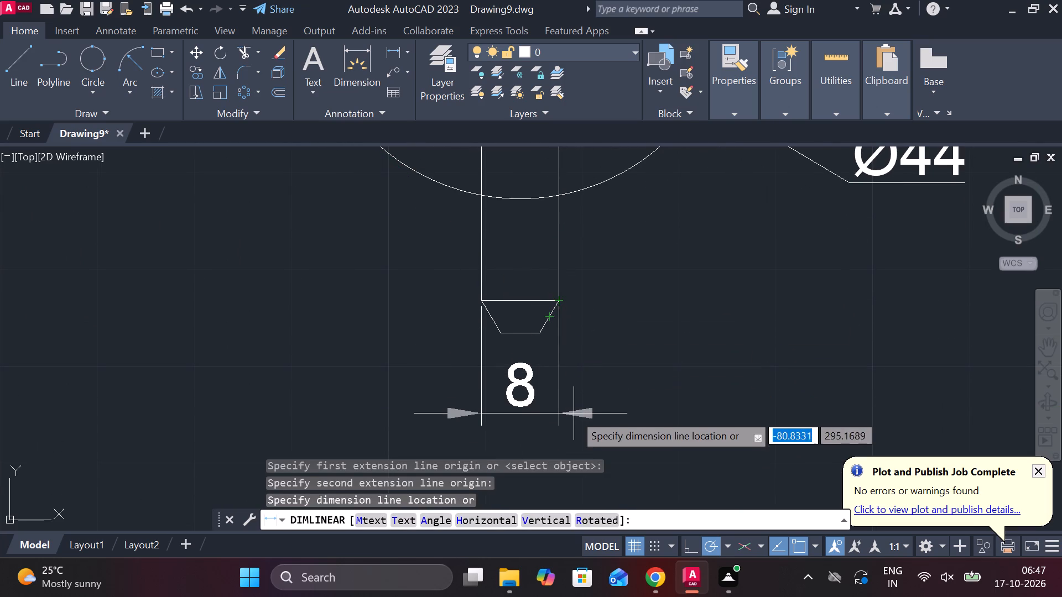
left_click(572, 422)
Add a vertical linear dimension for the cotter's 65 length in the end view, placed to the left of the outer circle.
scroll(595, 320, "down", 1)
middle_click_drag(627, 320, 633, 392)
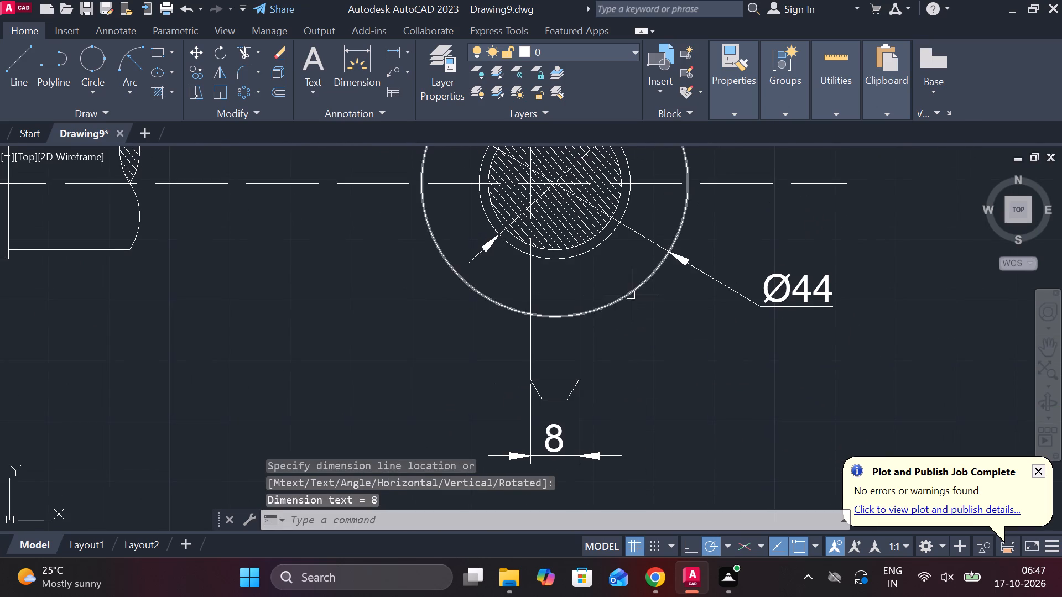
scroll(634, 347, "down", 1)
key("space")
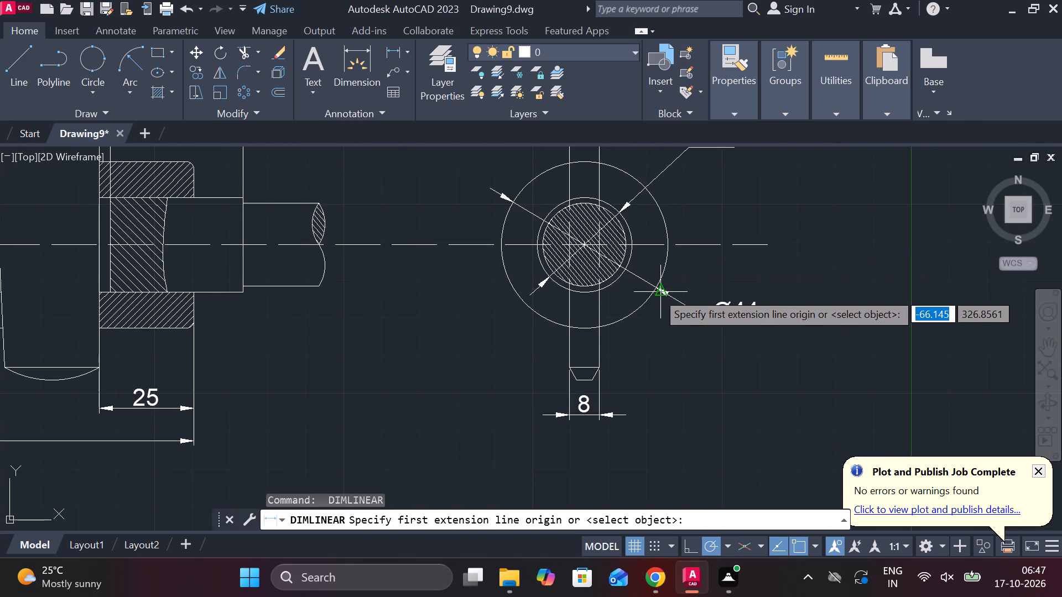
scroll(657, 292, "down", 1)
scroll(603, 184, "up", 2)
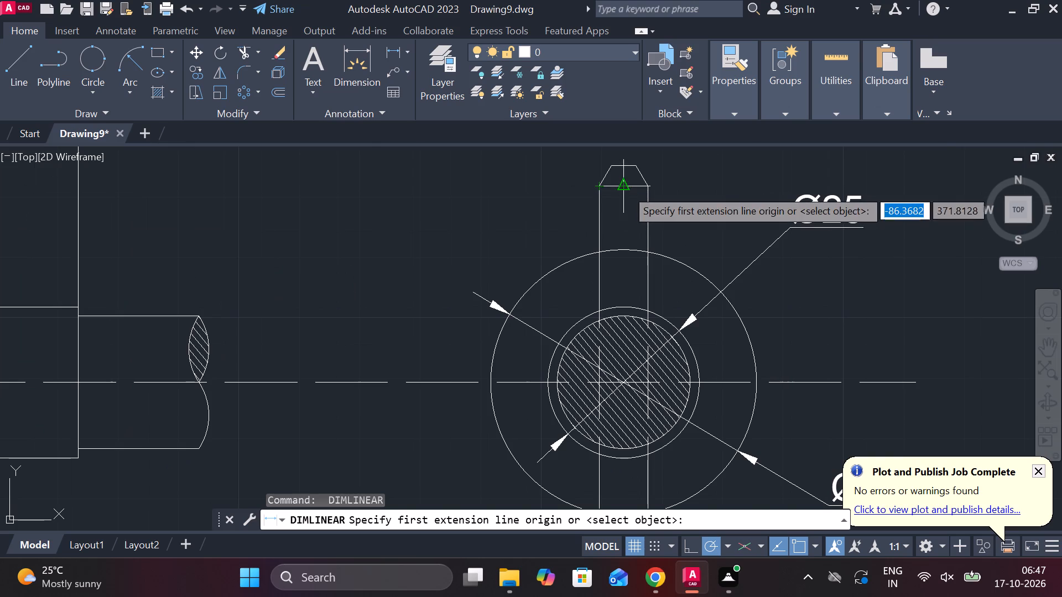
left_click(626, 188)
middle_click_drag(614, 392, 588, 308)
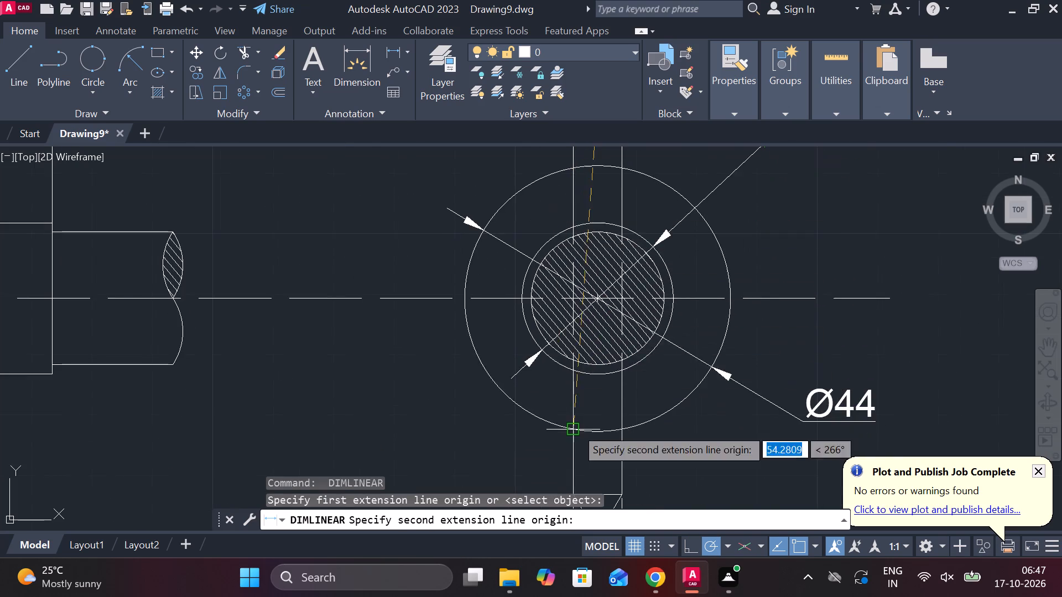
scroll(565, 400, "down", 1)
left_click(585, 460)
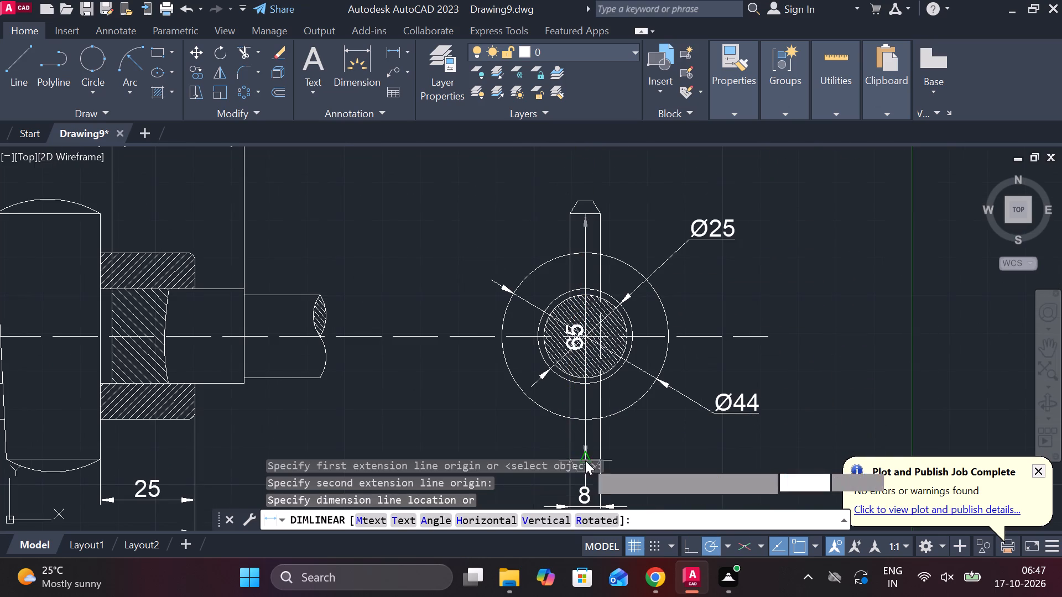
left_click(441, 424)
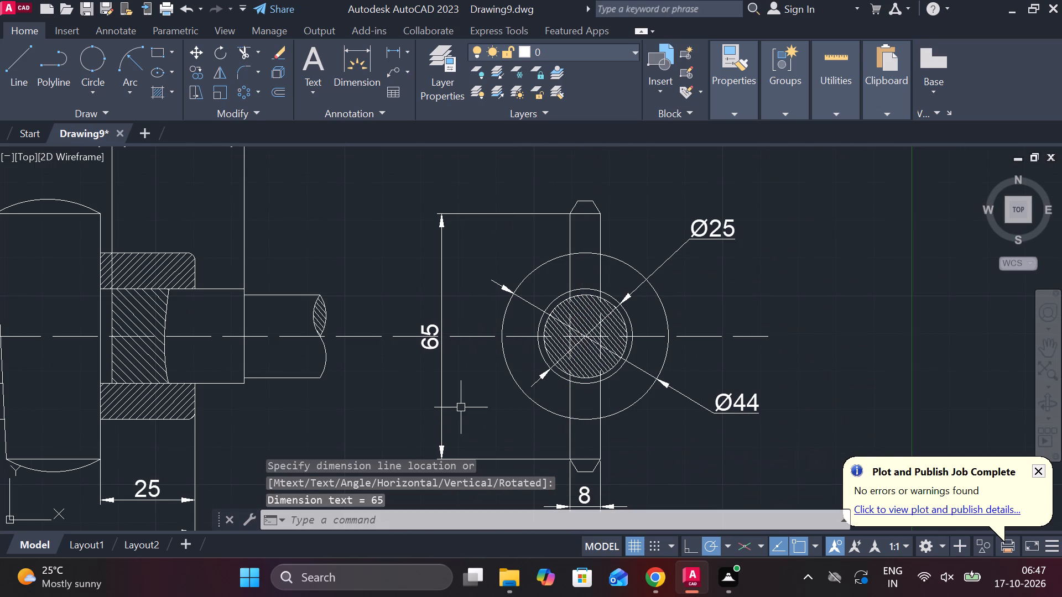
Examine the dimensioned front and end views of the assembly and the empty area below them.
scroll(521, 312, "down", 2)
scroll(569, 394, "up", 1)
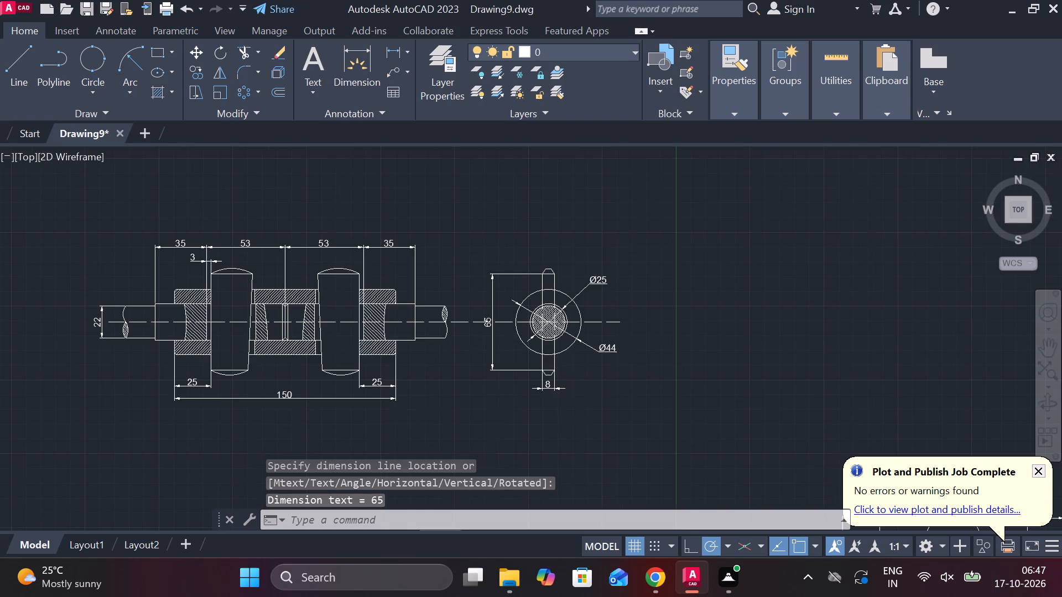
scroll(569, 394, "up", 1)
middle_click_drag(561, 395, 601, 353)
scroll(688, 373, "down", 1)
scroll(476, 387, "down", 1)
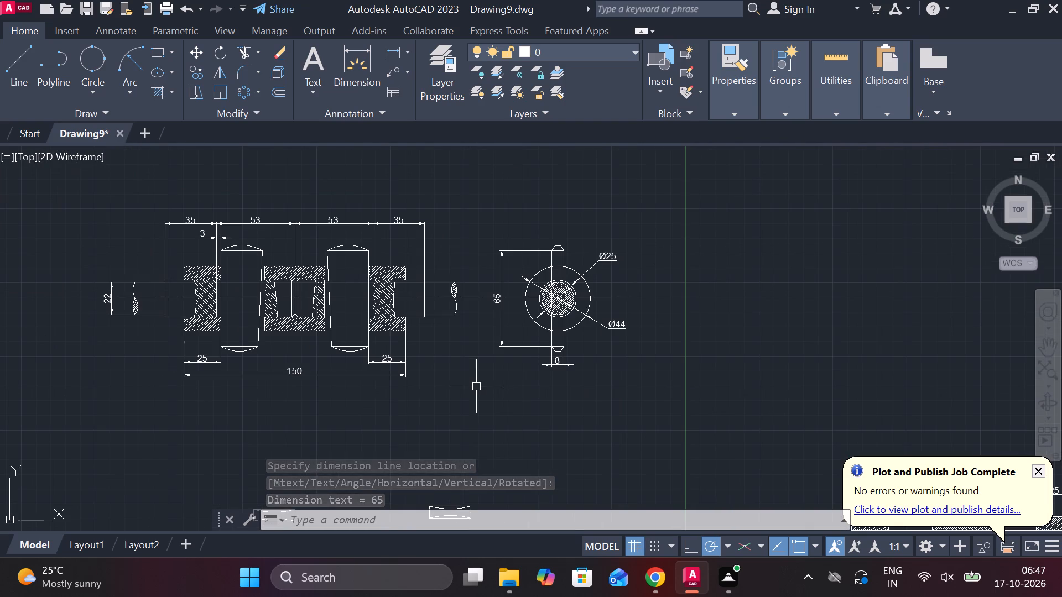
middle_click_drag(453, 386, 524, 472)
scroll(498, 300, "down", 2)
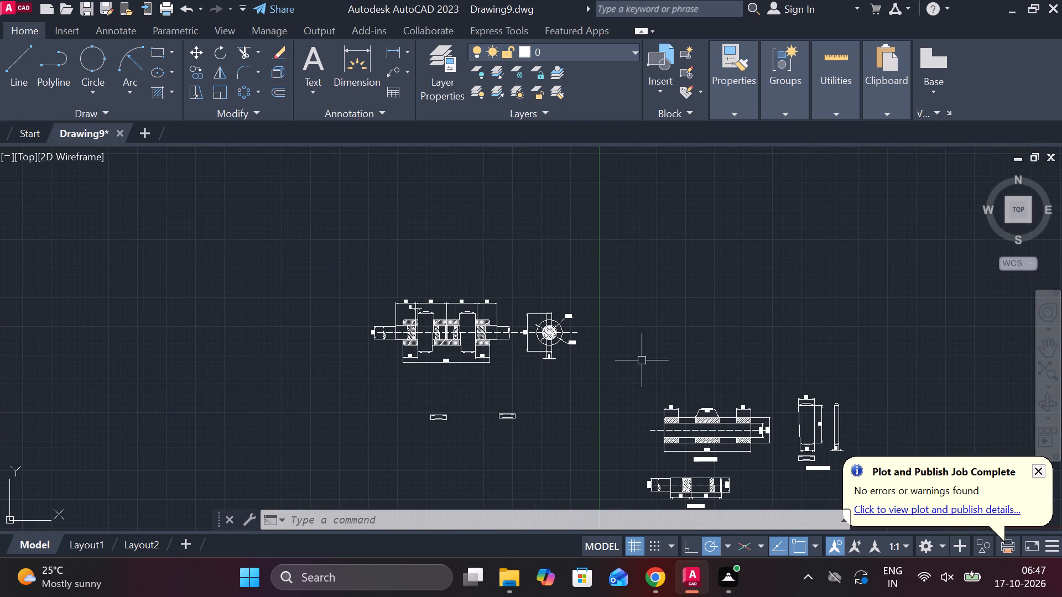
middle_click_drag(632, 360, 587, 317)
scroll(414, 358, "up", 2)
scroll(419, 355, "down", 1)
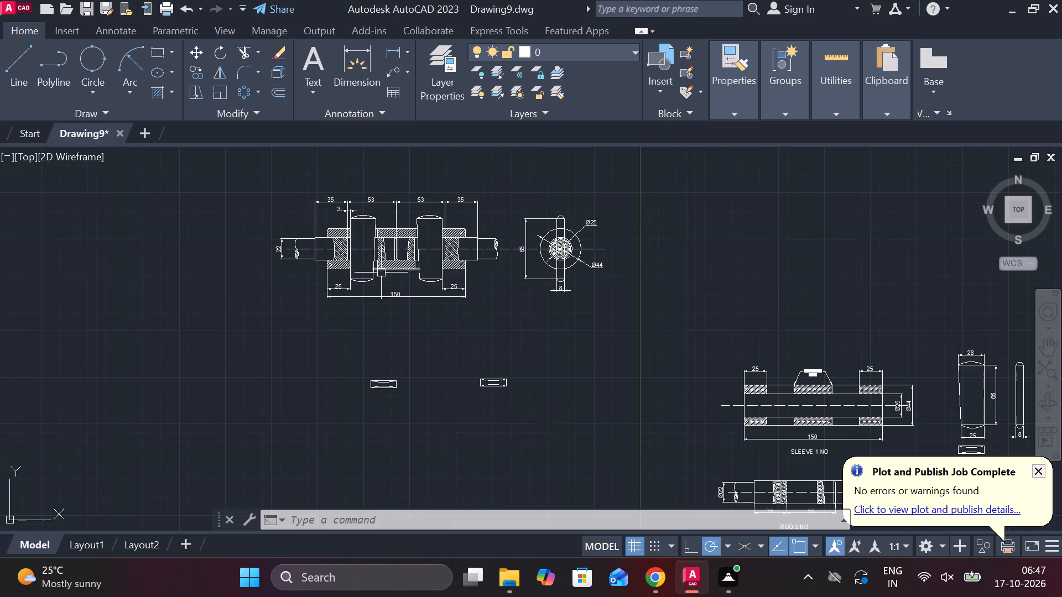
scroll(315, 262, "up", 2)
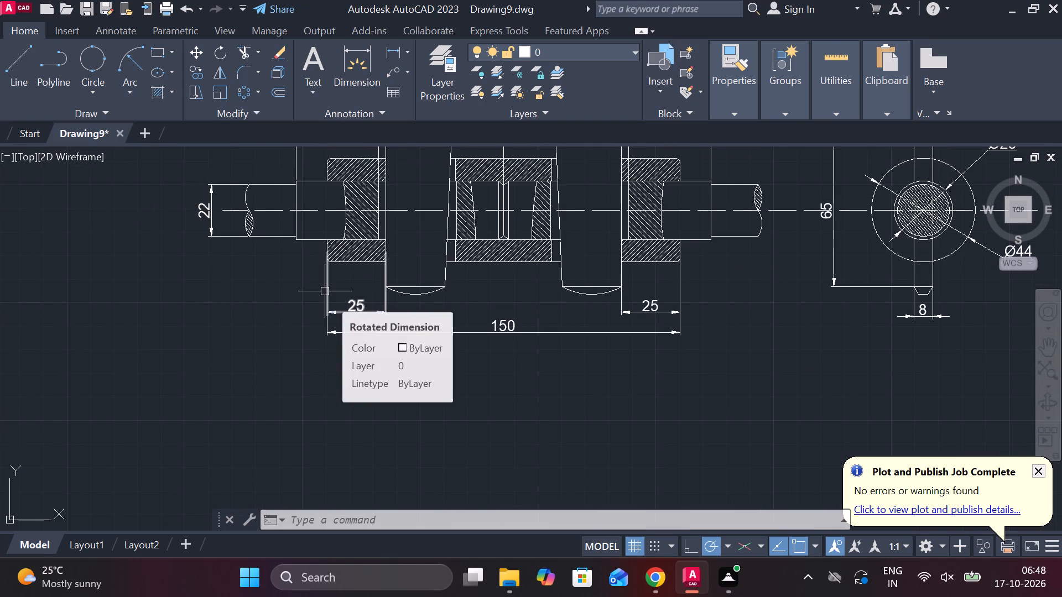
scroll(325, 291, "down", 3)
scroll(393, 313, "up", 2)
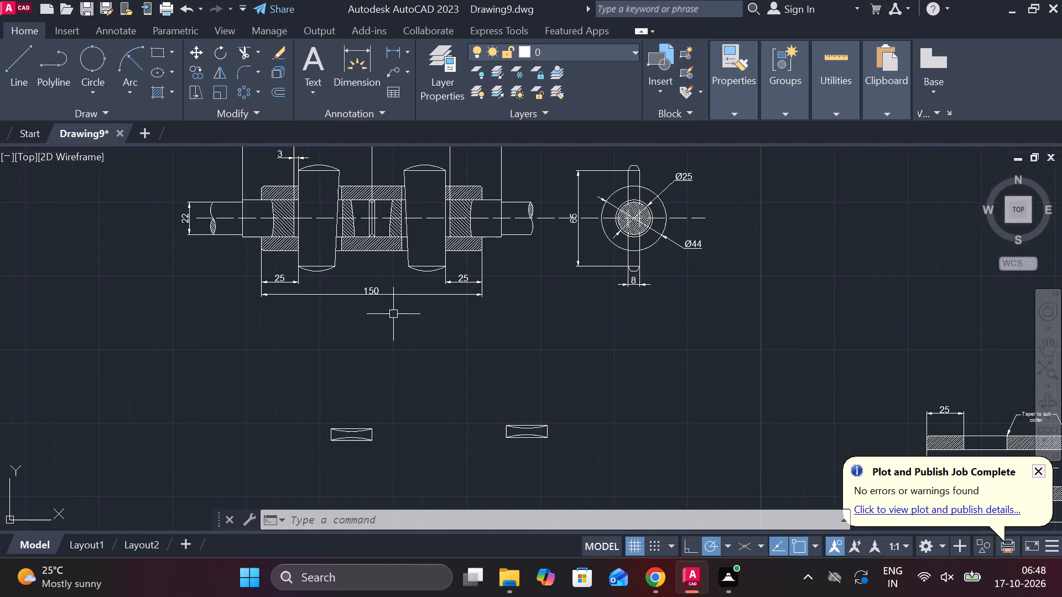
middle_click_drag(296, 342, 454, 324)
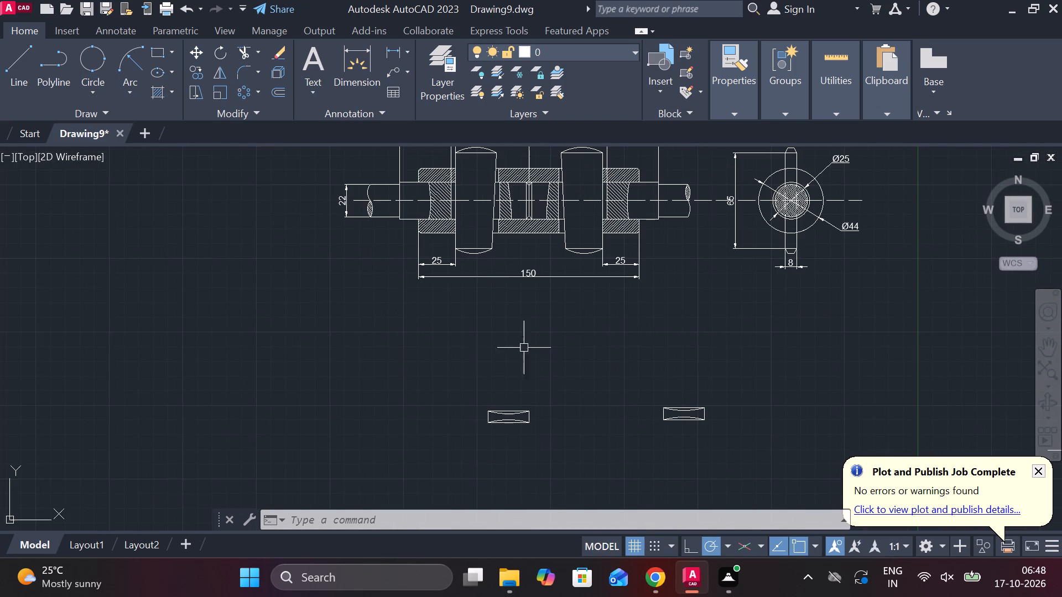
middle_click_drag(433, 354, 339, 292)
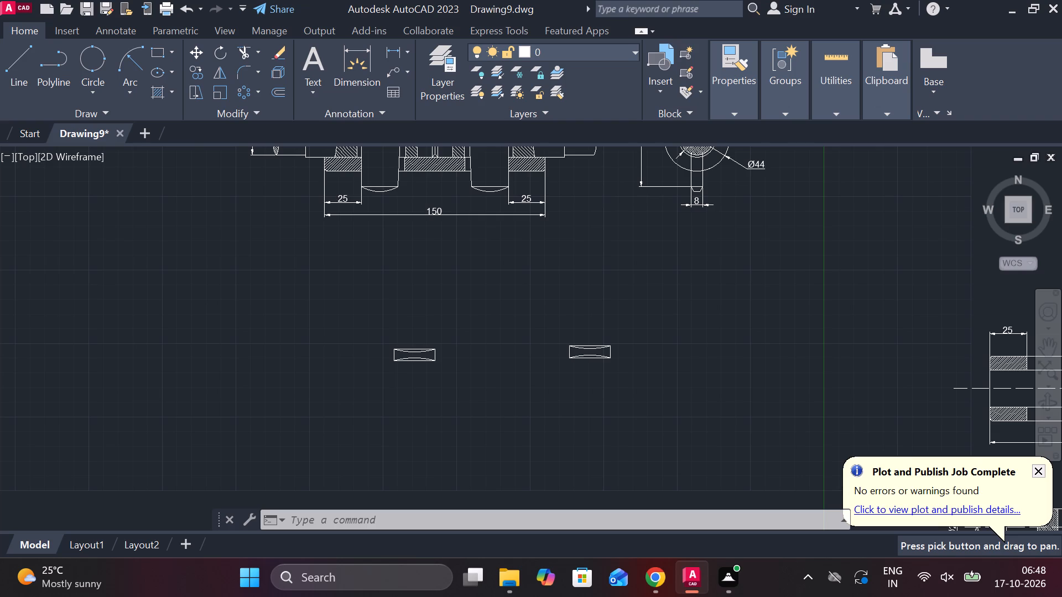
Copy the sleeve's sectional outline and hatching, without its dimensions or centerline, from the part detail to below the assembly's front view.
scroll(337, 290, "down", 2)
scroll(610, 380, "up", 1)
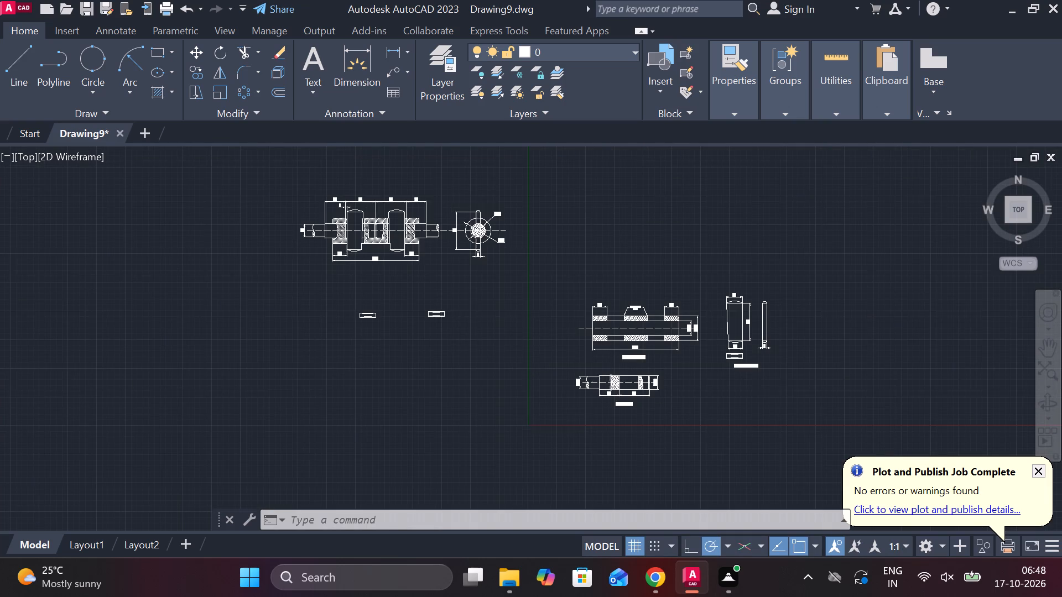
scroll(620, 373, "up", 2)
middle_click_drag(599, 334, 567, 333)
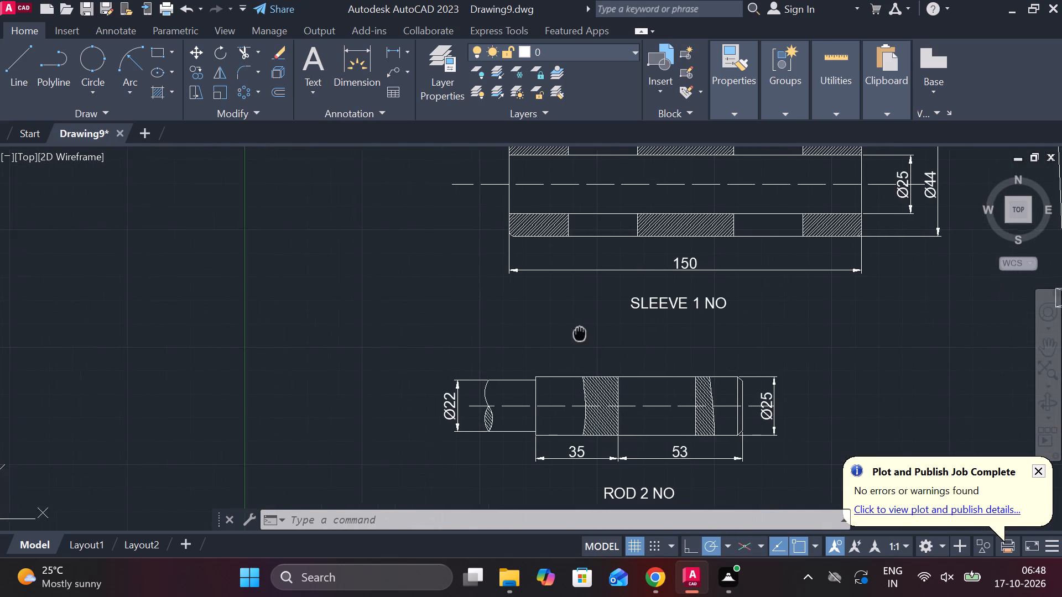
middle_click_drag(567, 333, 420, 365)
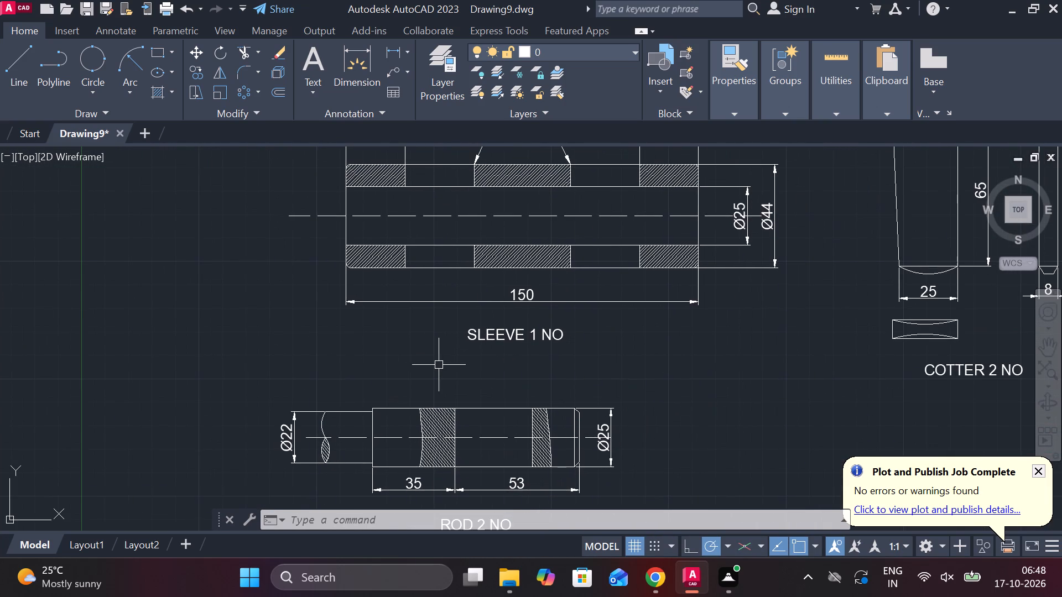
scroll(439, 365, "down", 2)
scroll(485, 314, "up", 2)
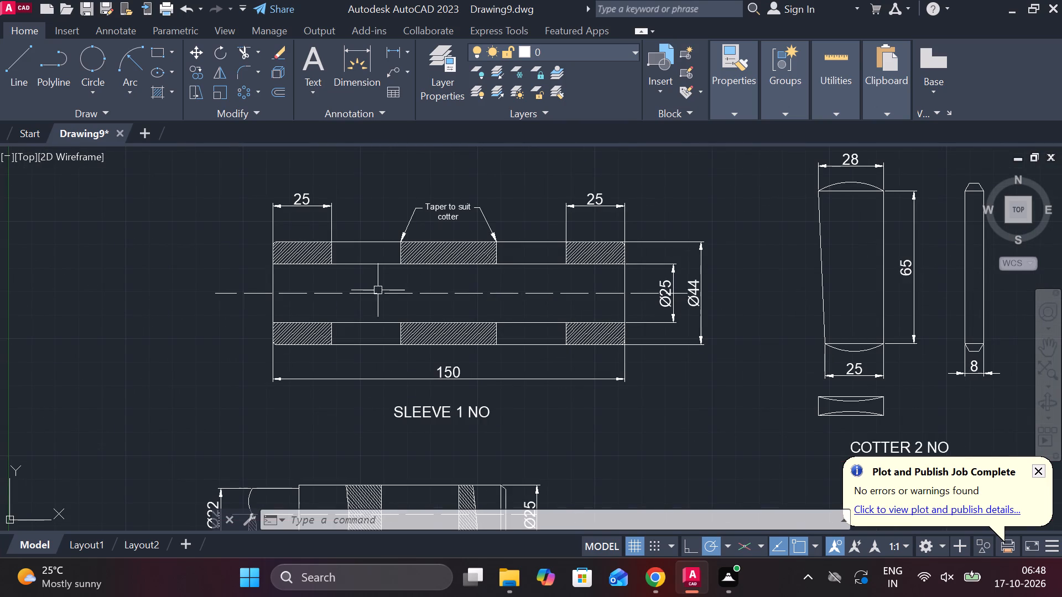
left_click(256, 238)
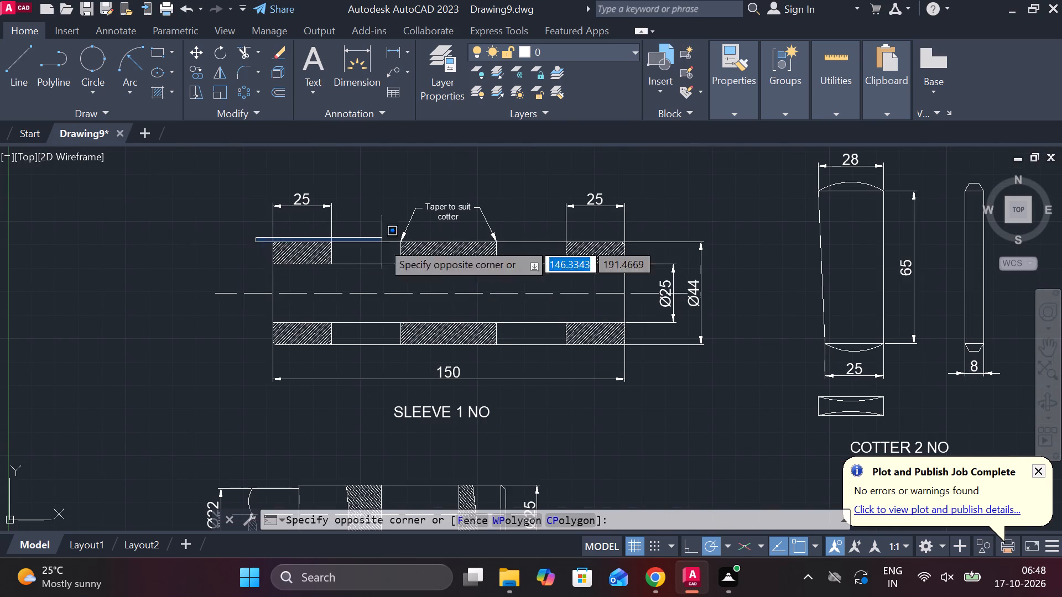
left_click(635, 345)
type("CO")
key("Return")
left_click(681, 417)
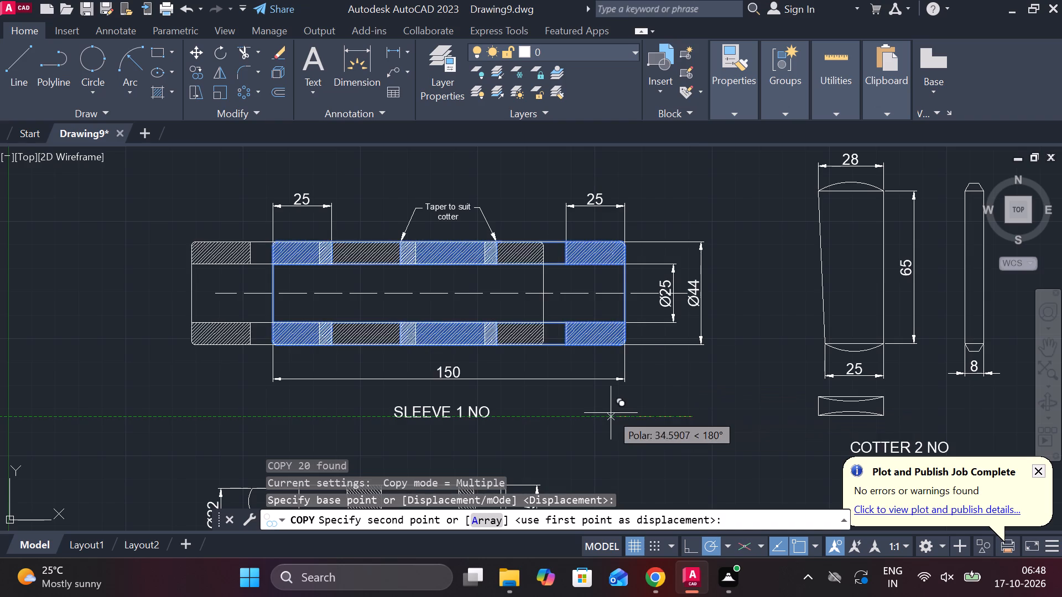
scroll(611, 412, "down", 2)
middle_click_drag(440, 377, 664, 356)
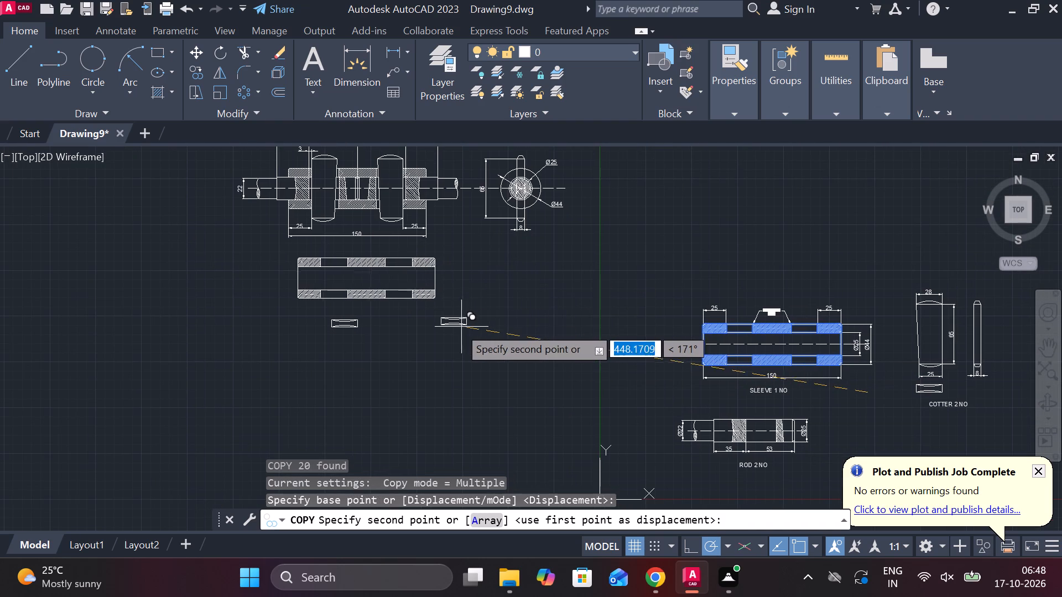
scroll(458, 327, "up", 1)
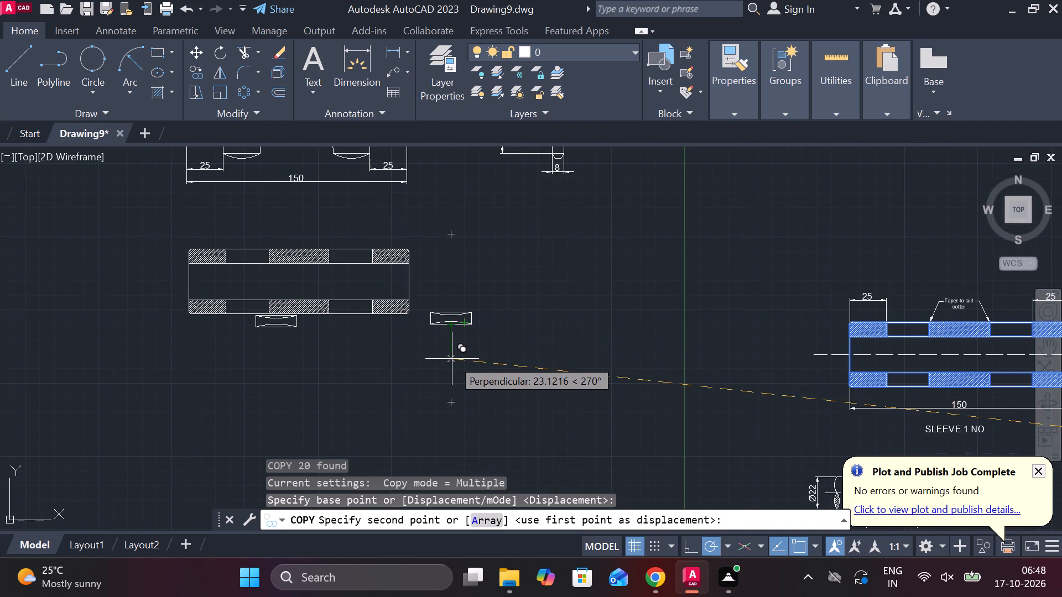
left_click(452, 347)
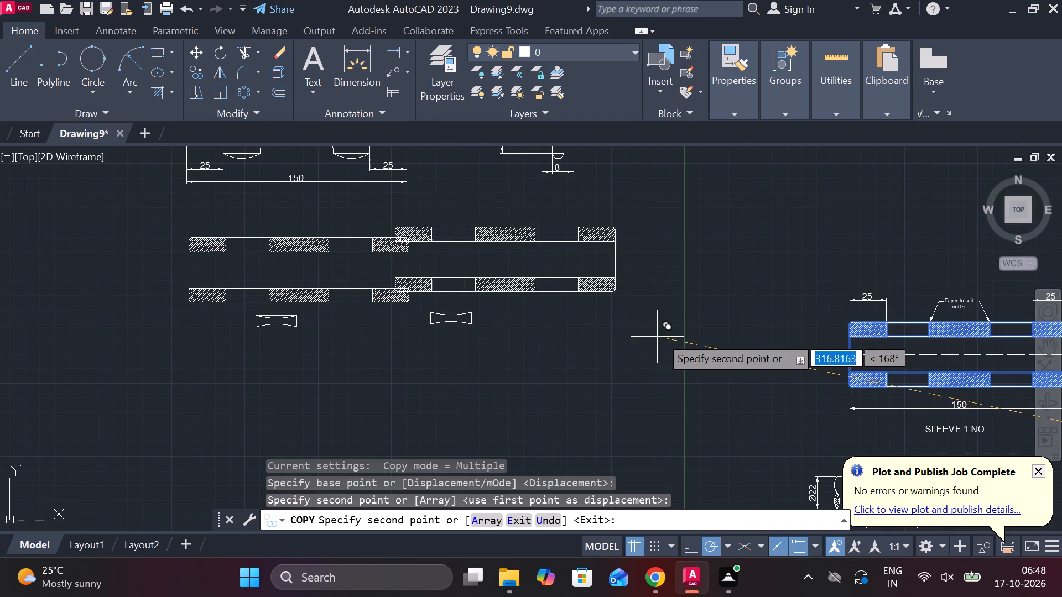
key("Escape")
Move both small cotter plan views from below the copied sleeve to the clear area left of the assembly and sleeve.
middle_click_drag(517, 344, 571, 358)
scroll(366, 350, "up", 2)
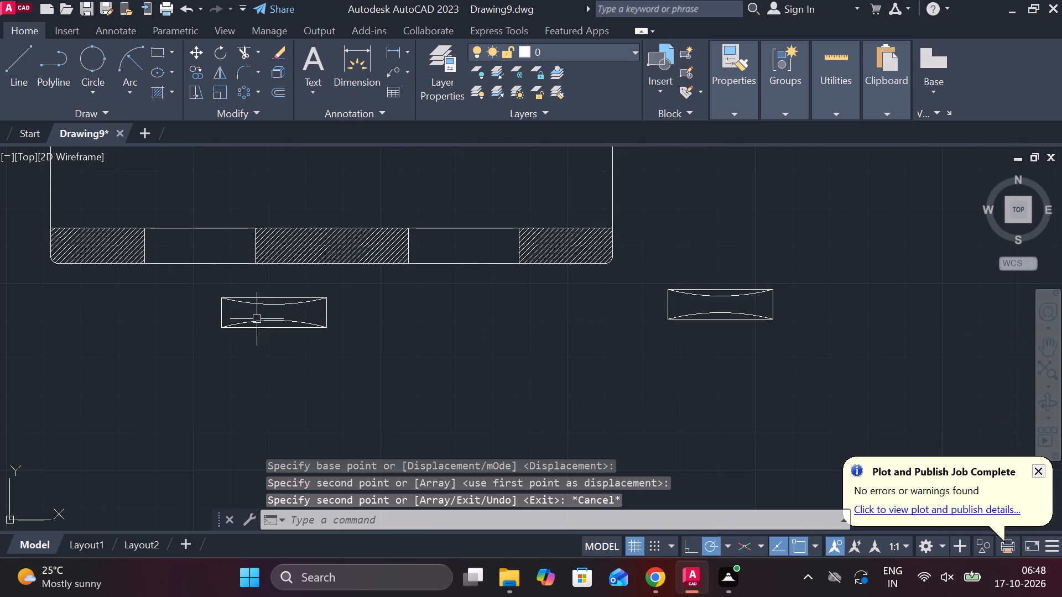
left_click(189, 280)
left_click(799, 354)
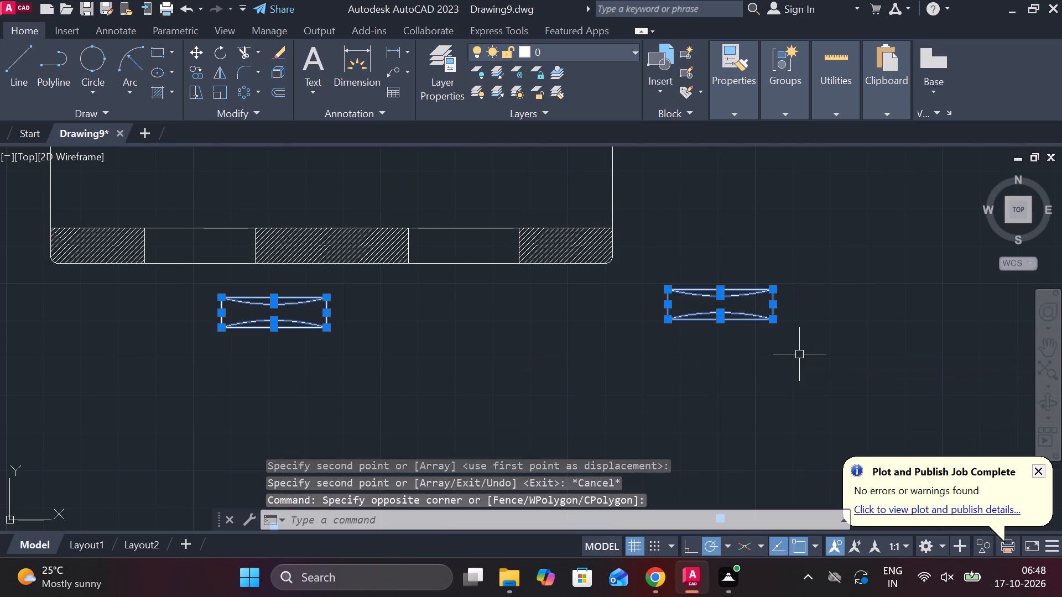
key("m")
key("Return")
scroll(753, 366, "down", 2)
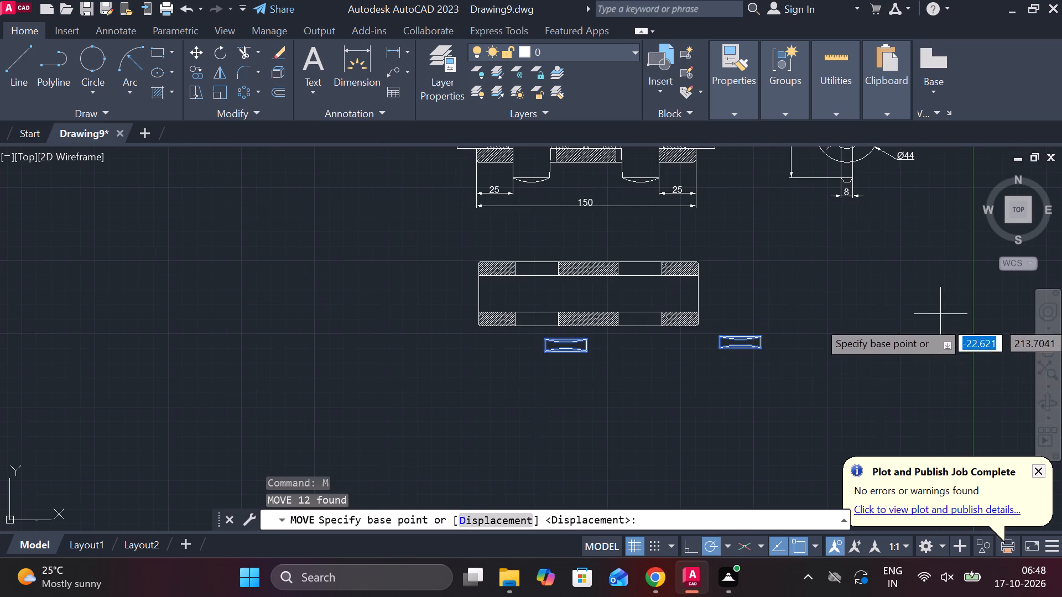
left_click(917, 392)
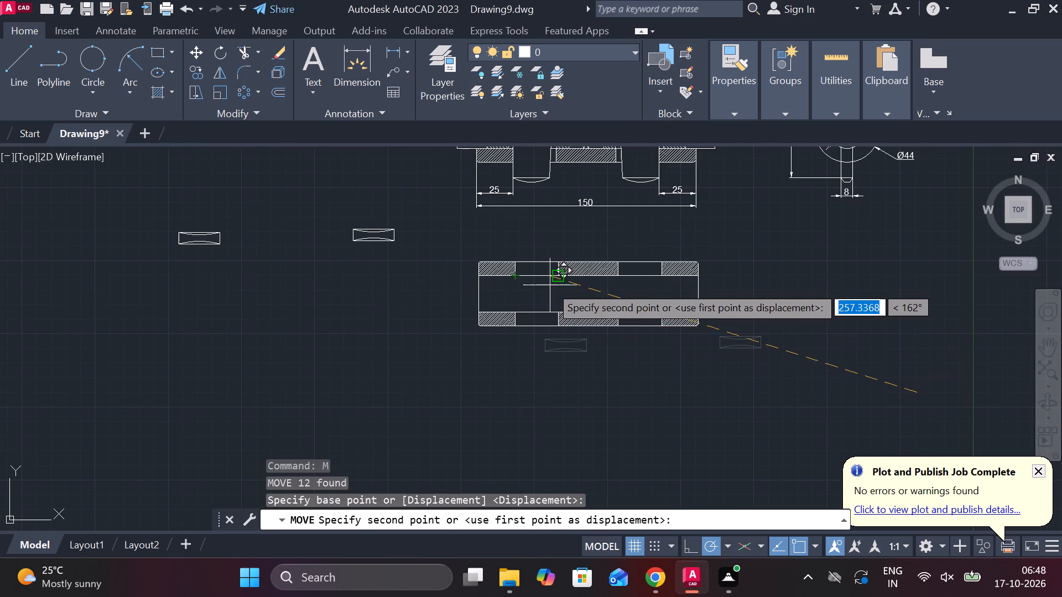
left_click(518, 247)
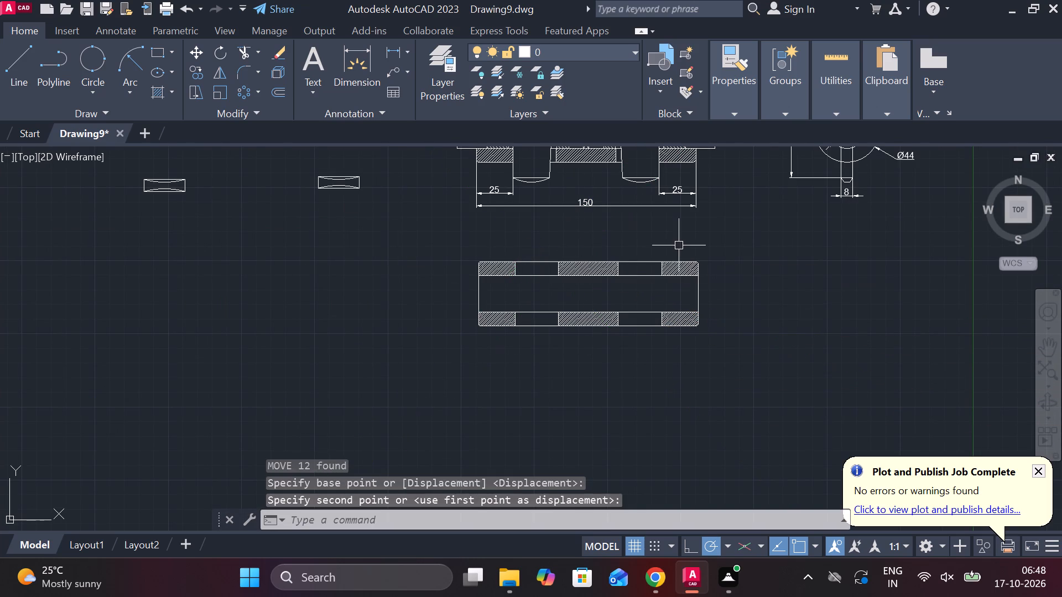
Draw a vertical construction line about 165 long from the front view sleeve's left edge down past the copied sleeve.
scroll(680, 247, "up", 2)
scroll(683, 262, "down", 2)
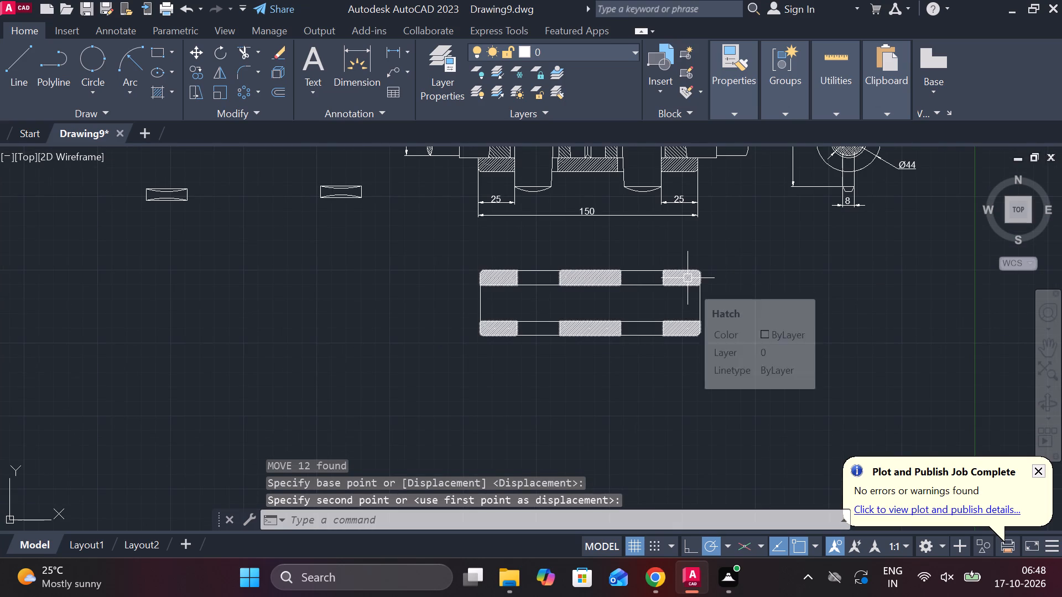
scroll(688, 277, "down", 1)
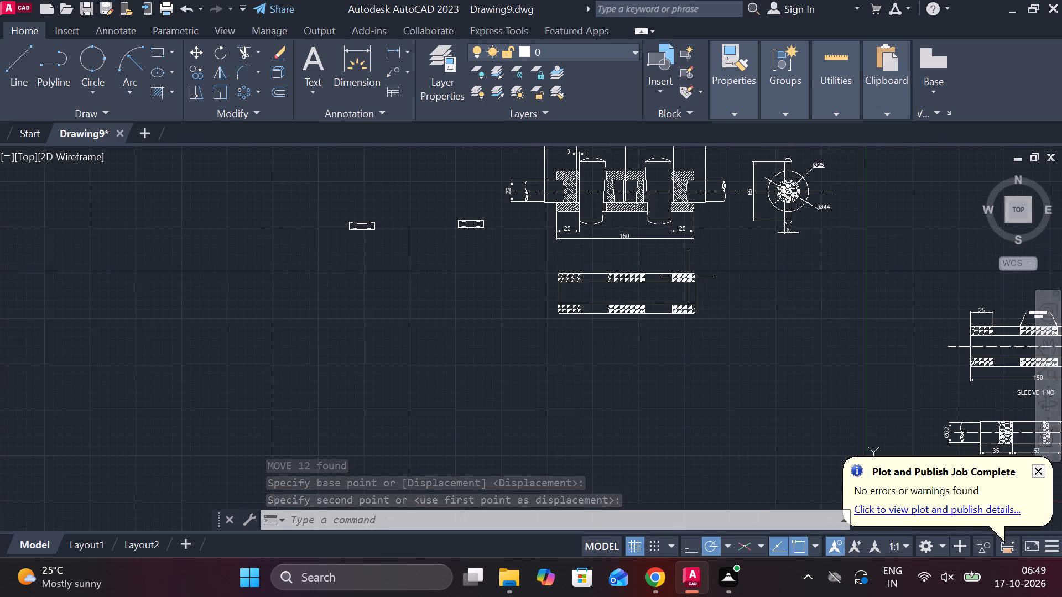
scroll(594, 251, "up", 2)
middle_click_drag(589, 255, 608, 318)
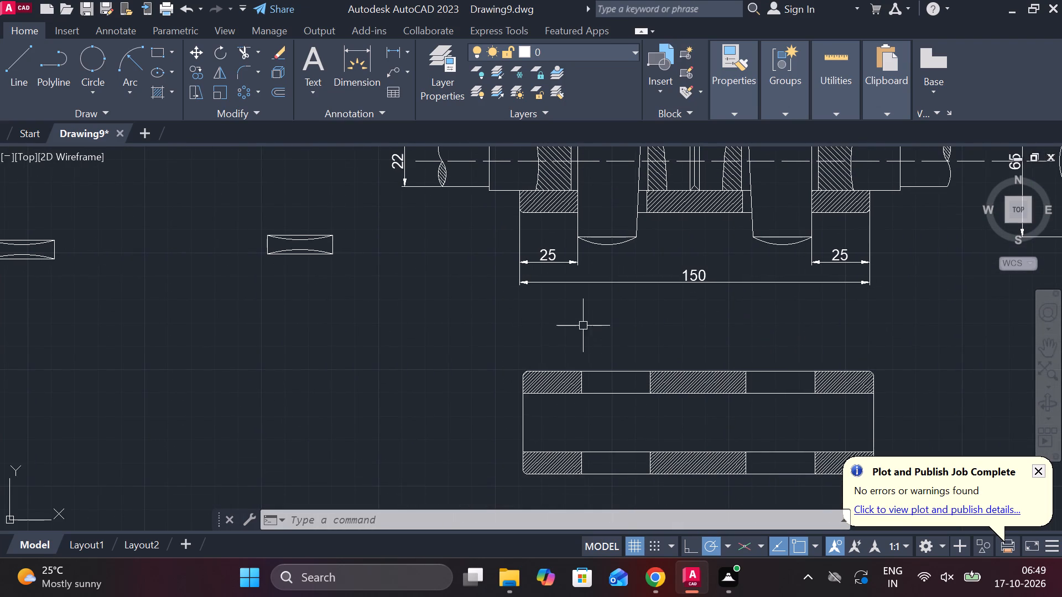
key("l")
key("Return")
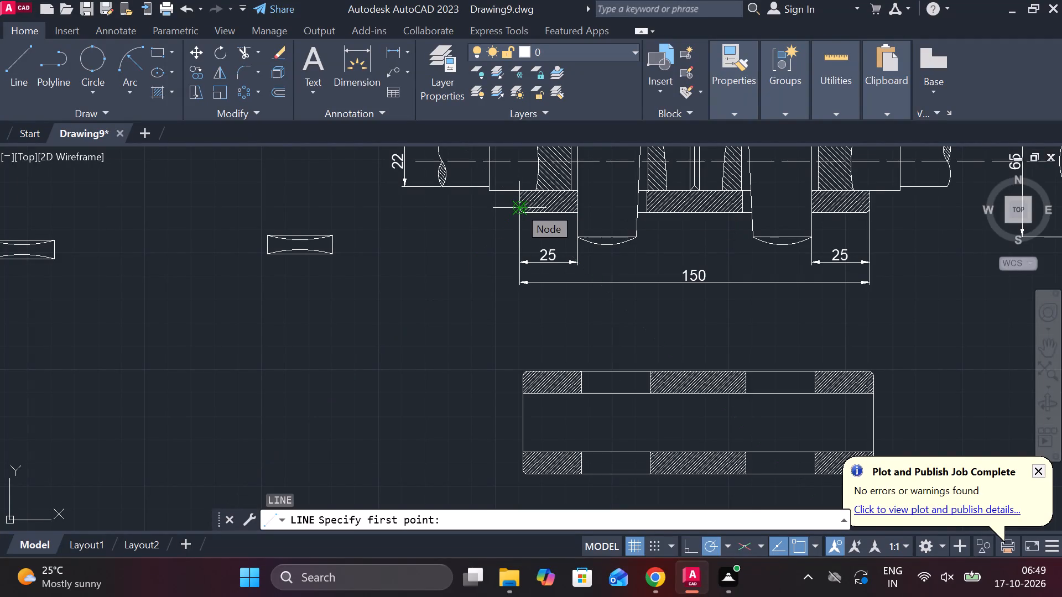
scroll(517, 214, "up", 6)
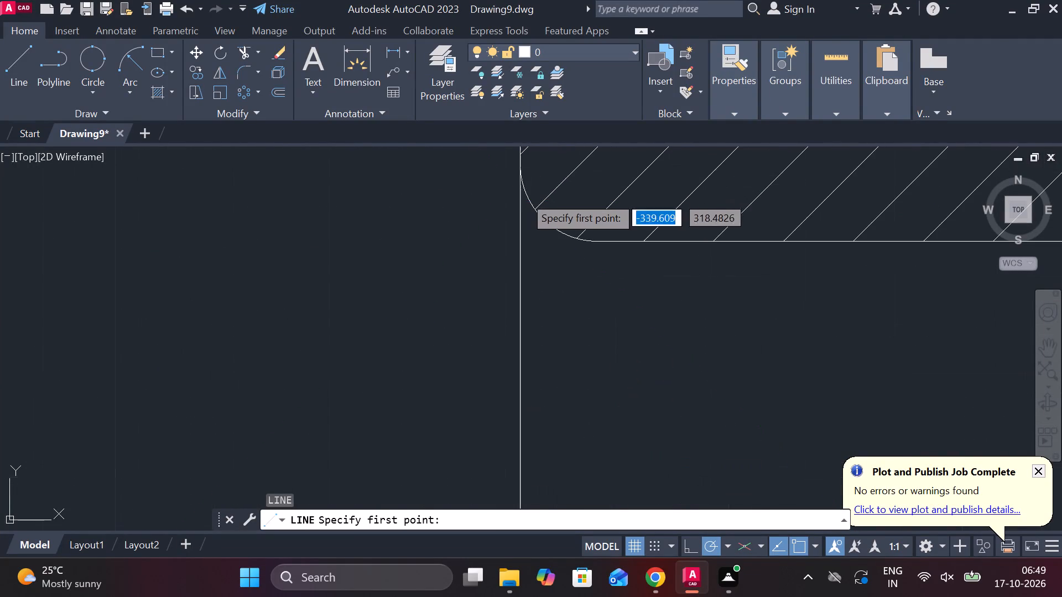
left_click(521, 167)
scroll(536, 255, "down", 4)
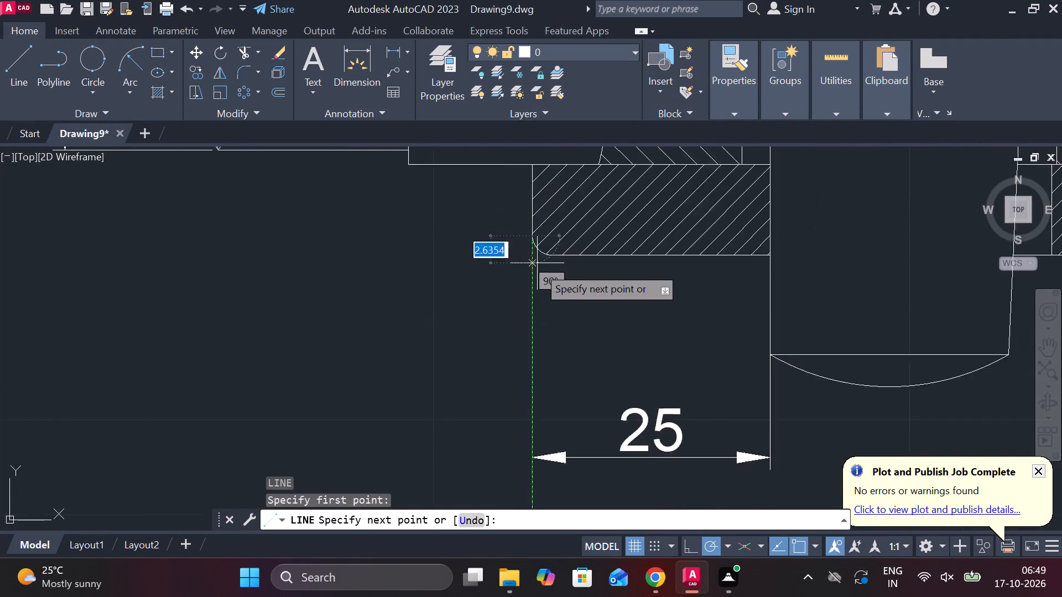
middle_click_drag(537, 434, 541, 273)
scroll(518, 462, "down", 3)
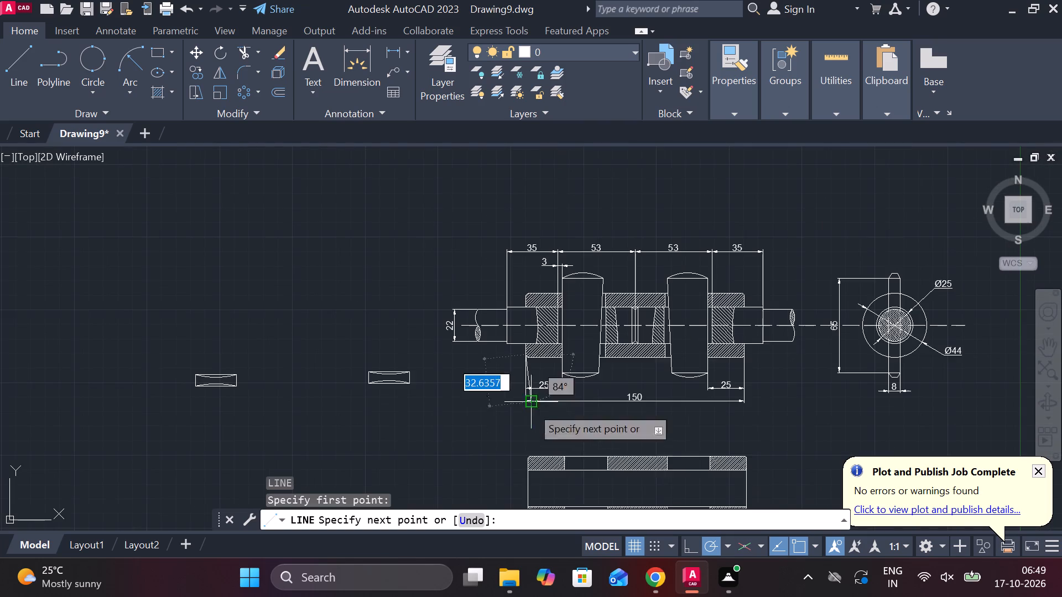
middle_click_drag(536, 484, 551, 336)
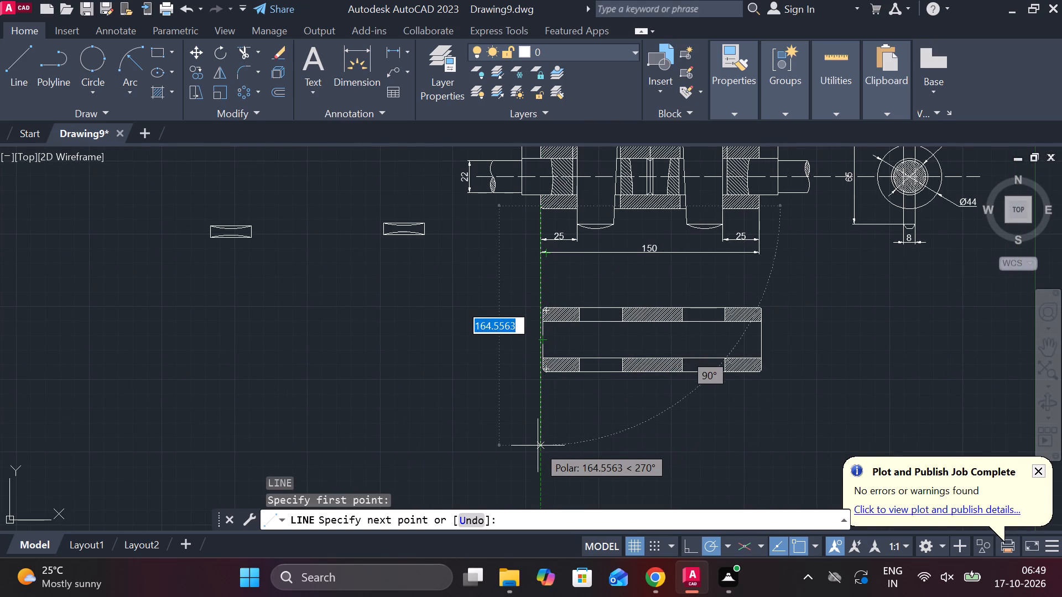
left_click(538, 446)
scroll(547, 390, "up", 1)
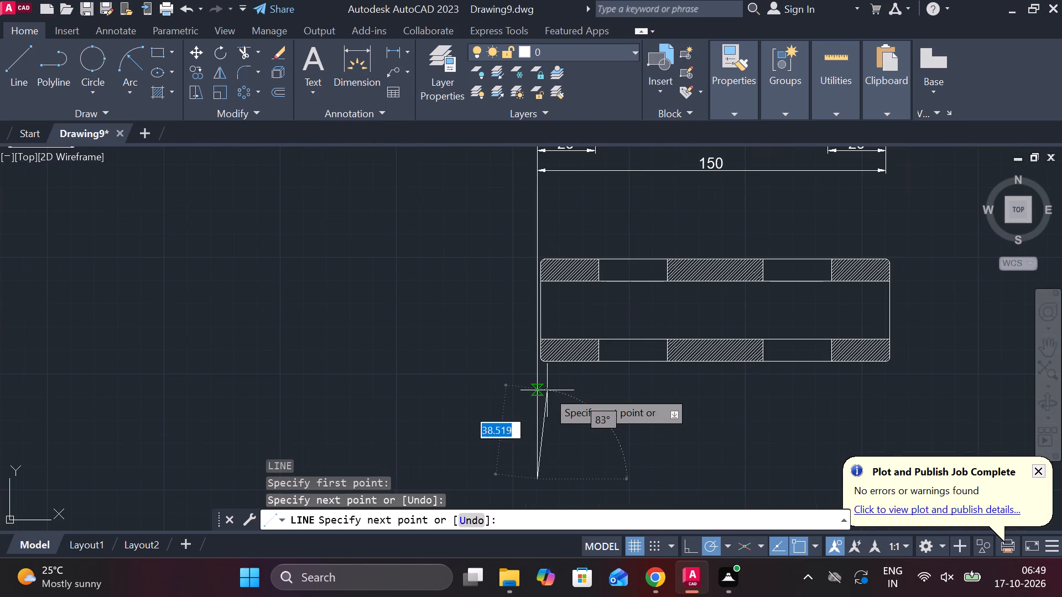
key("Escape")
Move the whole copied sleeve horizontally so its left edge lies on the vertical construction line.
scroll(546, 336, "up", 2)
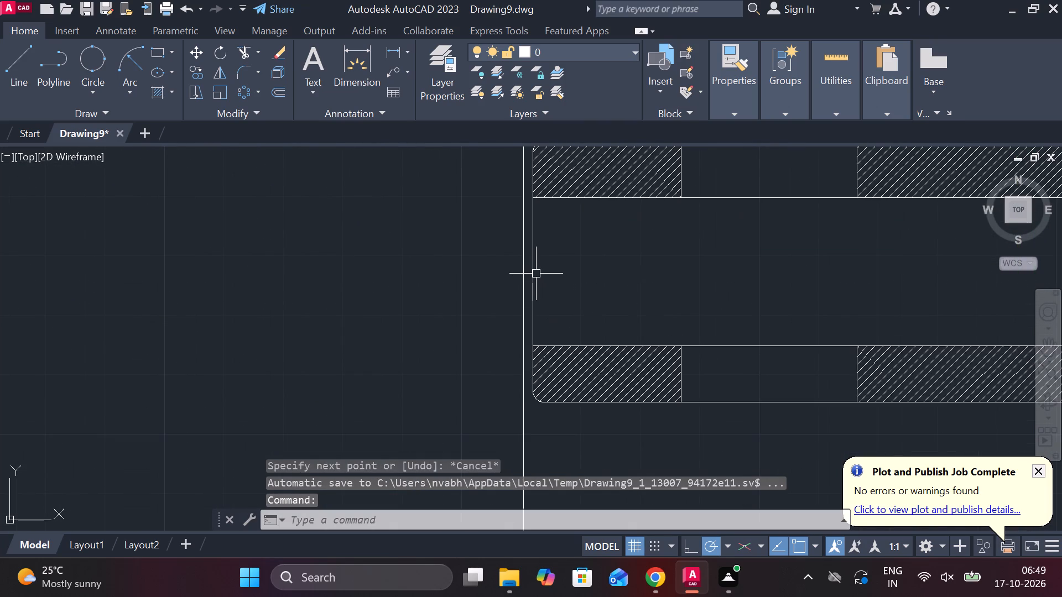
scroll(535, 273, "down", 2)
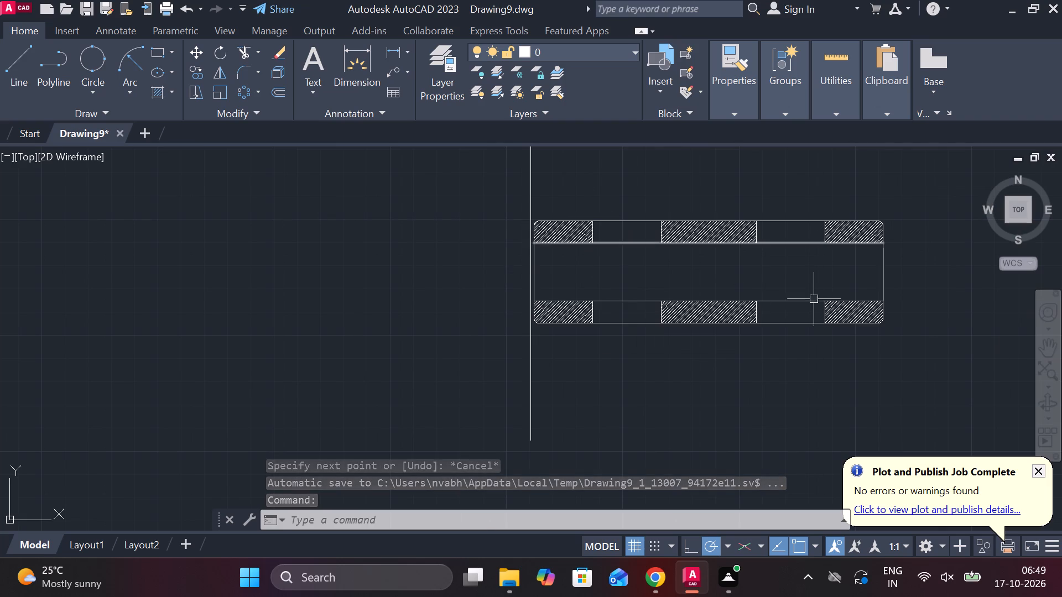
left_click(925, 336)
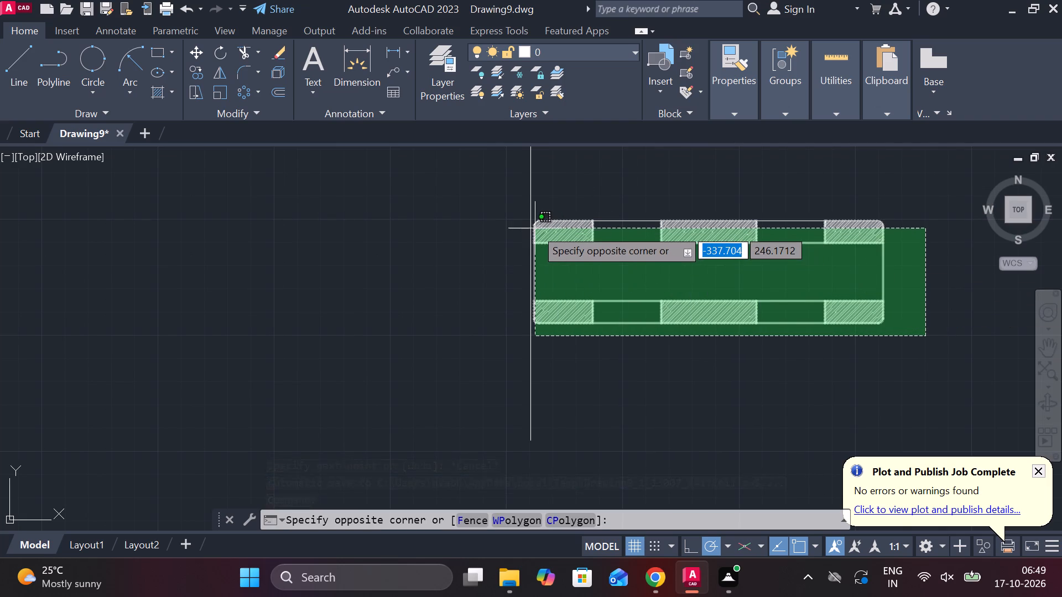
left_click(532, 221)
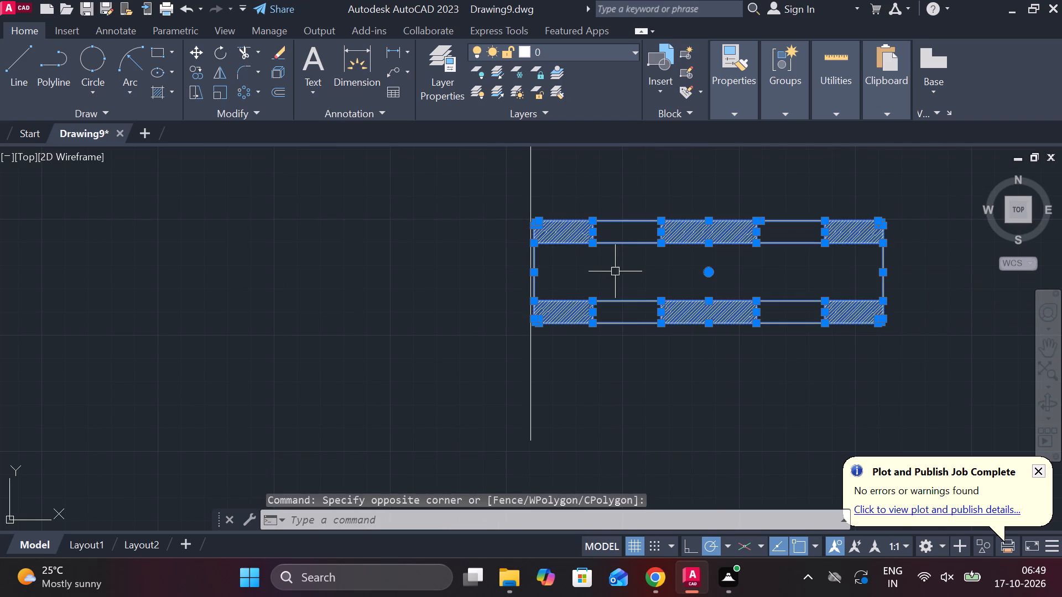
key("m")
key("Return")
scroll(584, 265, "up", 2)
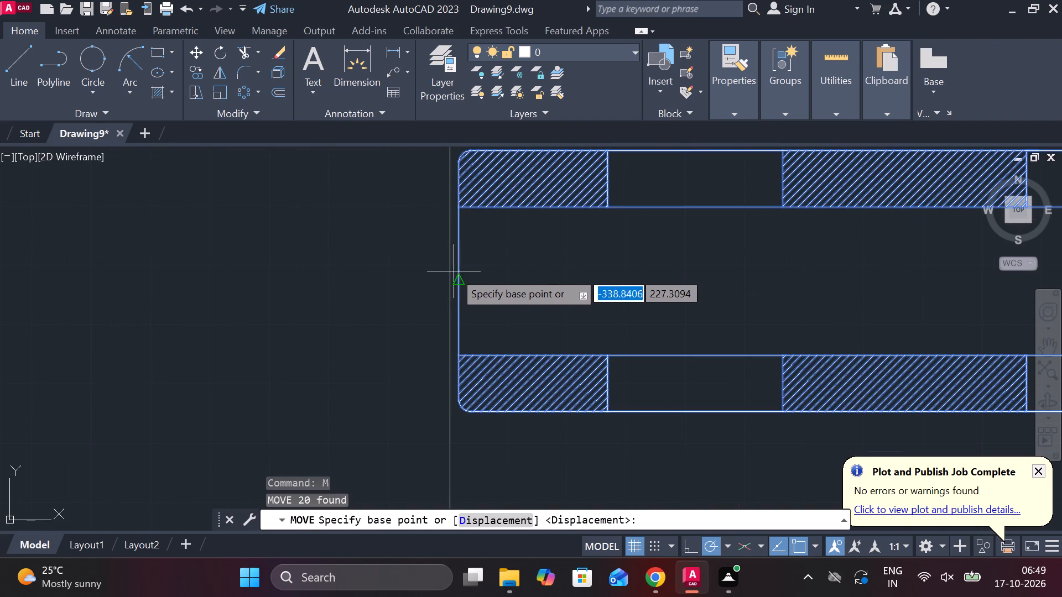
left_click(461, 279)
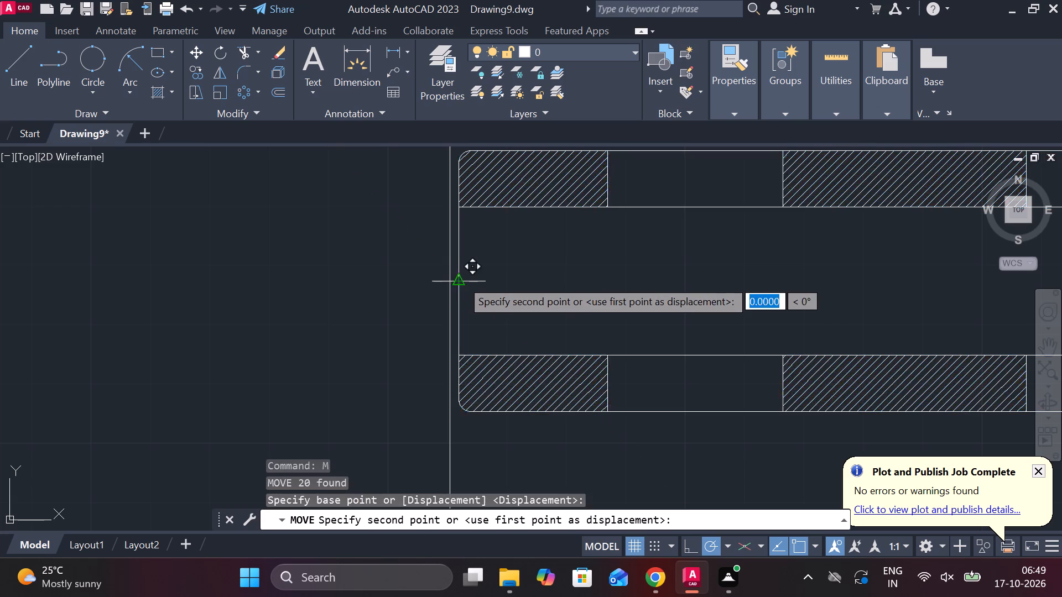
left_click(447, 279)
scroll(519, 275, "down", 3)
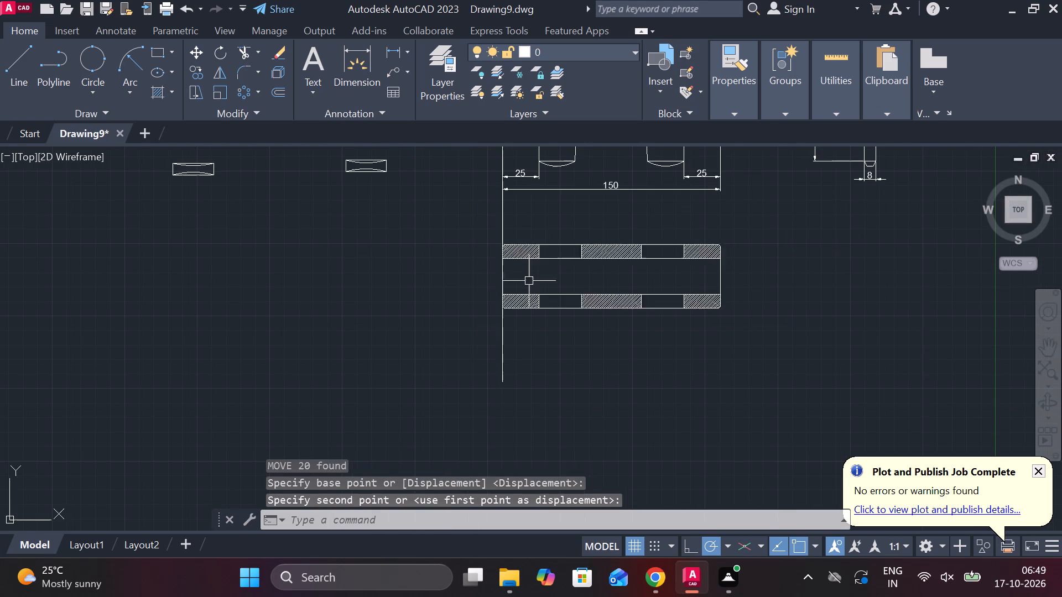
key("Escape")
Erase the vertical construction line.
left_click(506, 218)
type("E")
key("space")
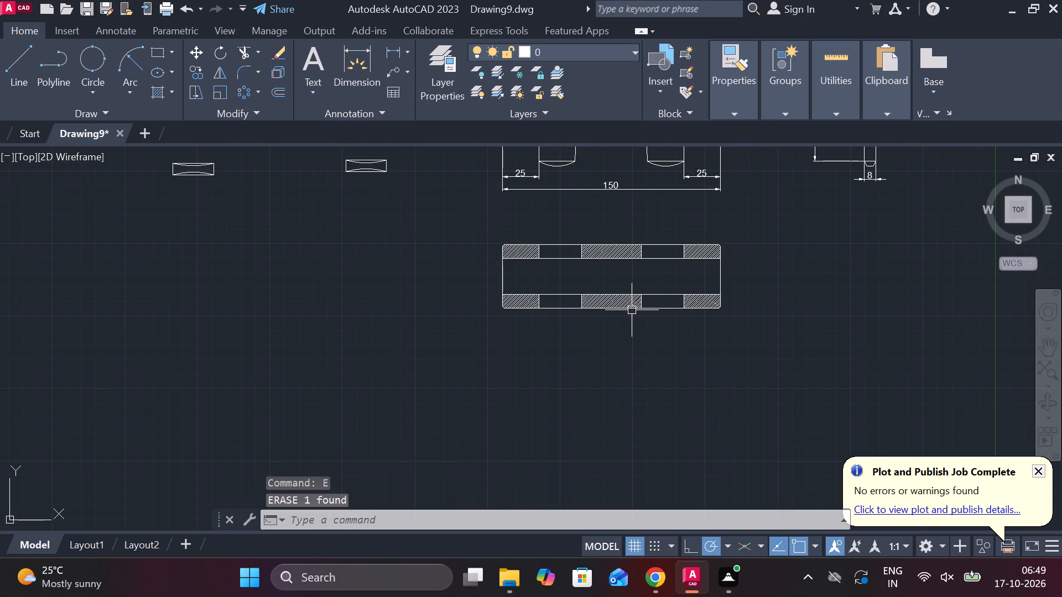
Erase the section hatching from the copied sleeve below the front view.
scroll(674, 299, "down", 1)
scroll(710, 276, "up", 1)
middle_click_drag(710, 276, 706, 338)
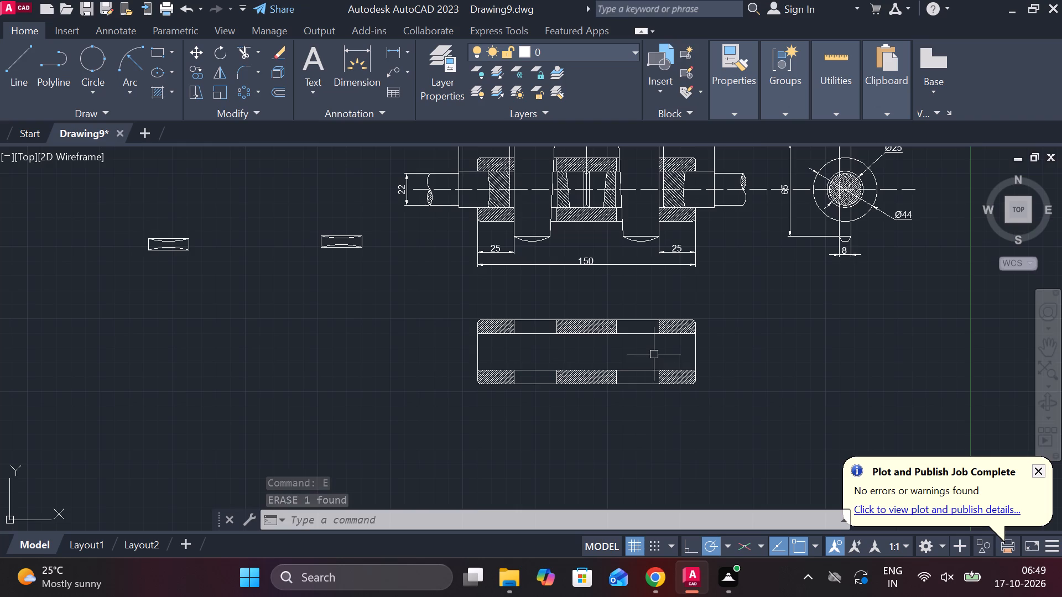
scroll(573, 370, "up", 2)
left_click(402, 268)
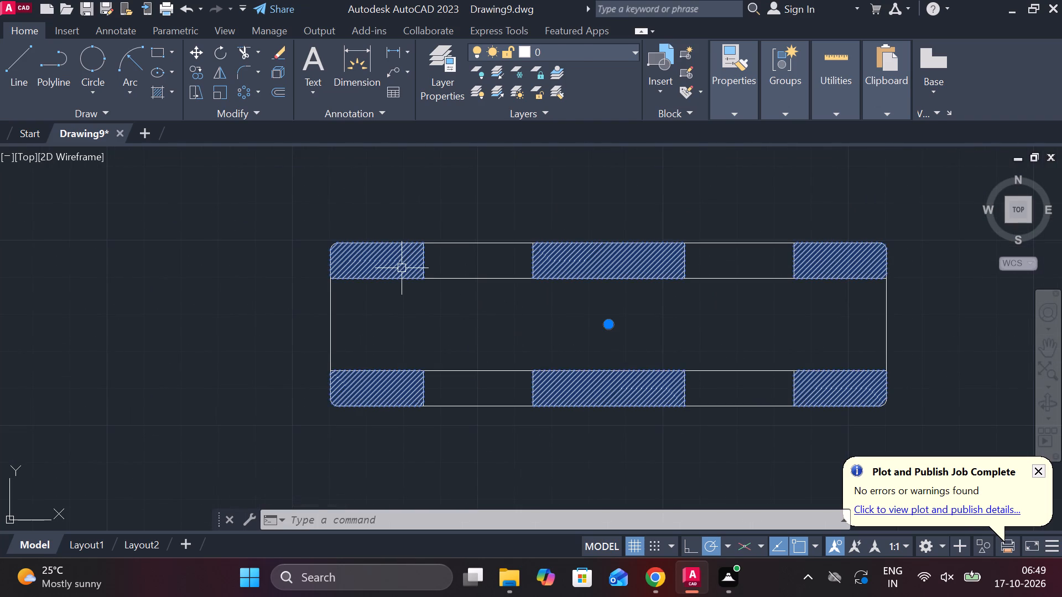
type("E")
key("space")
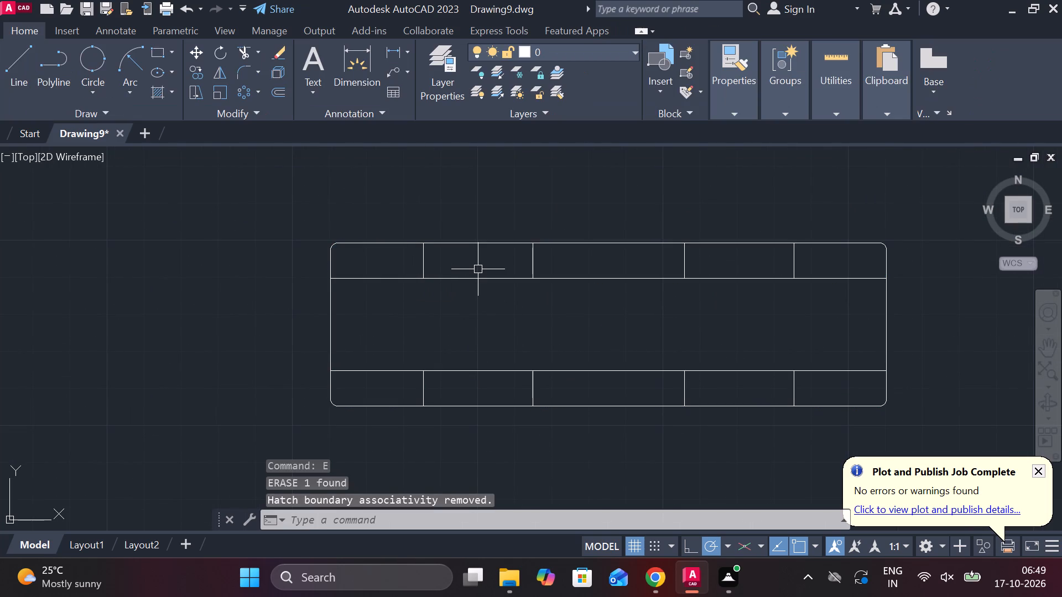
Erase the four short vertical slot edges in the copied sleeve's upper wall.
left_click(425, 256)
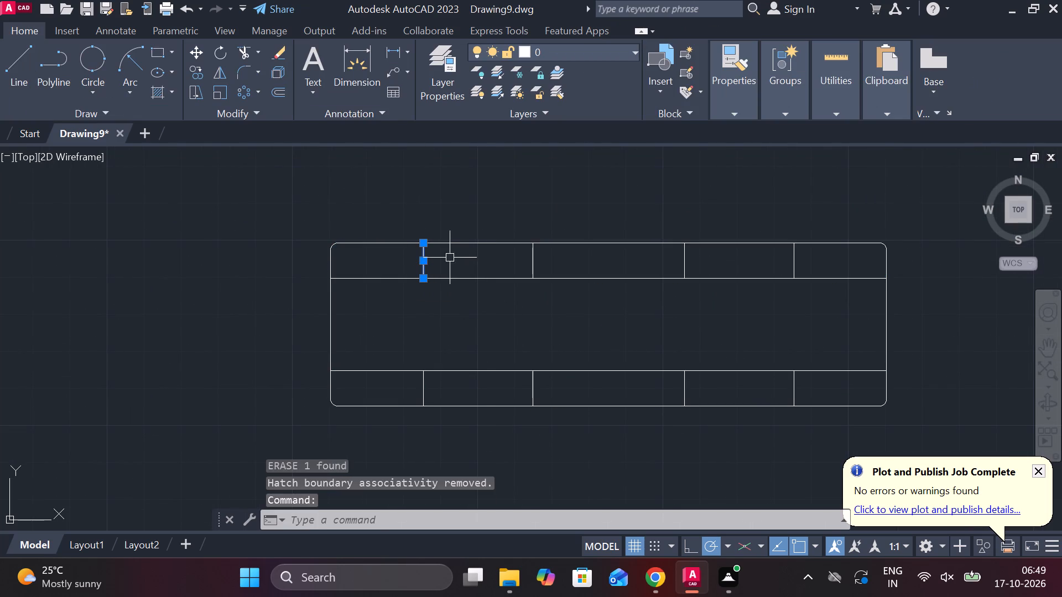
left_click(531, 264)
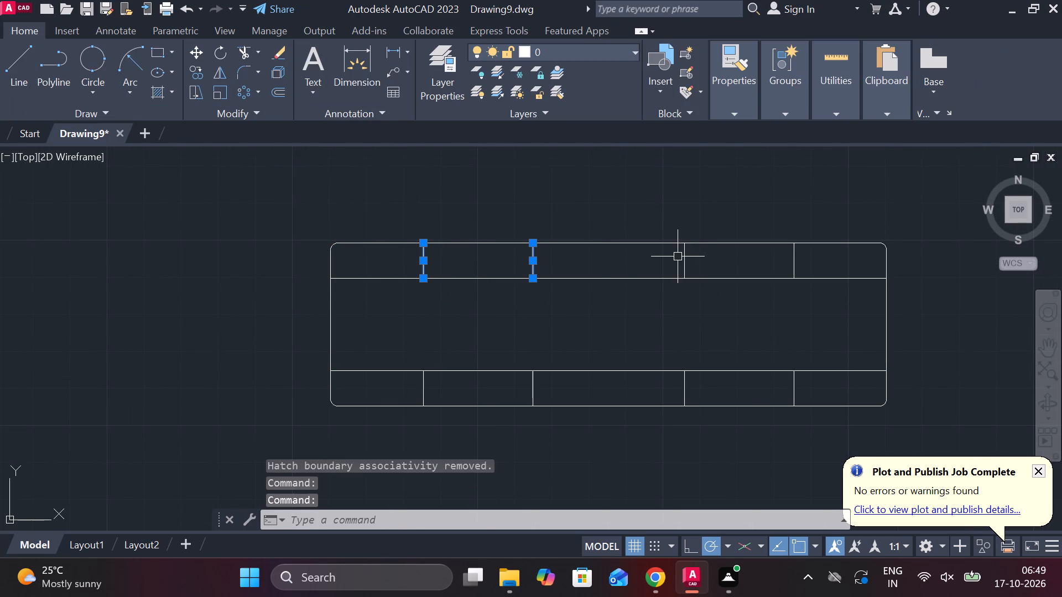
left_click(679, 256)
left_click(807, 270)
left_click(789, 270)
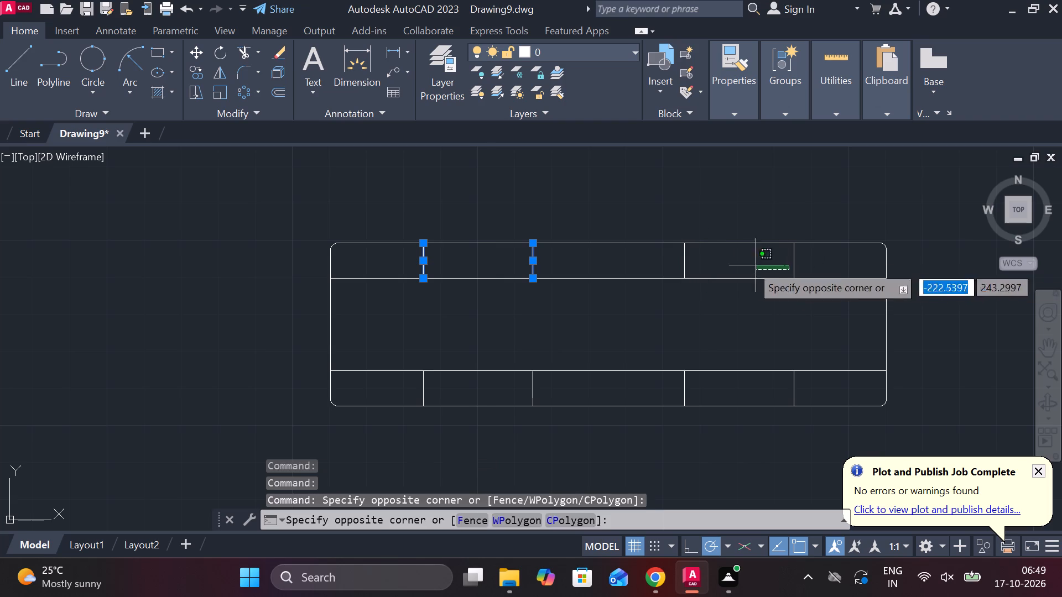
left_click(656, 264)
left_click(800, 262)
left_click(778, 258)
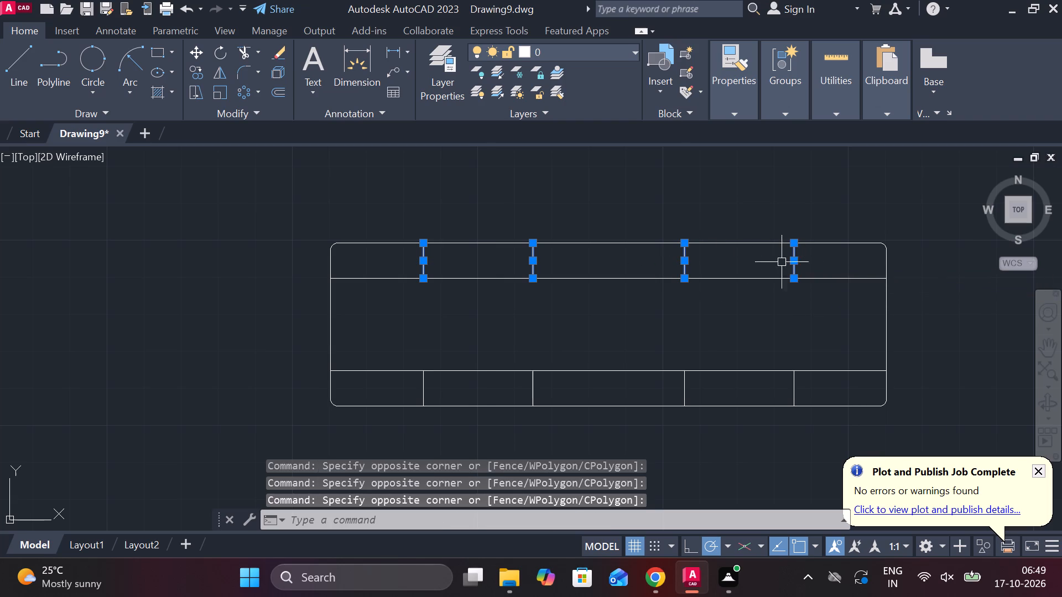
type("E")
key("space")
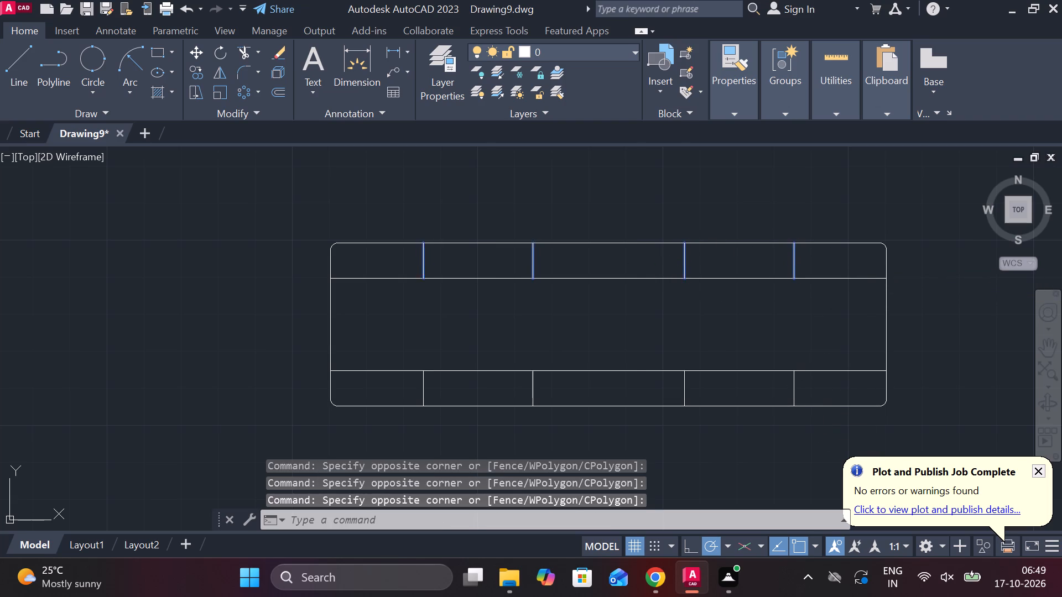
Erase the four short vertical slot edges in the copied sleeve's lower wall.
left_click(424, 385)
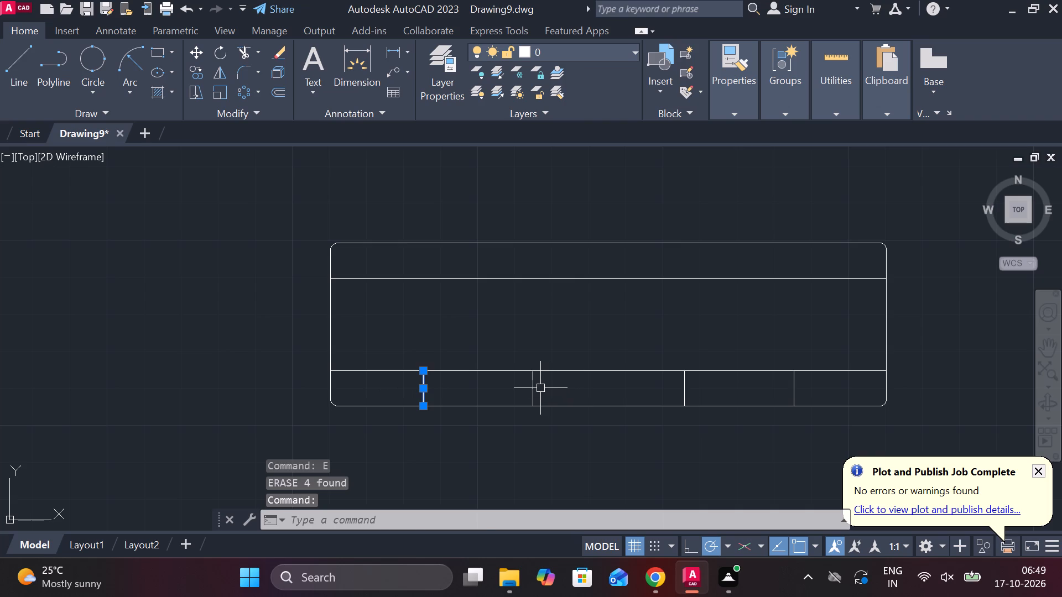
left_click(539, 387)
left_click(517, 388)
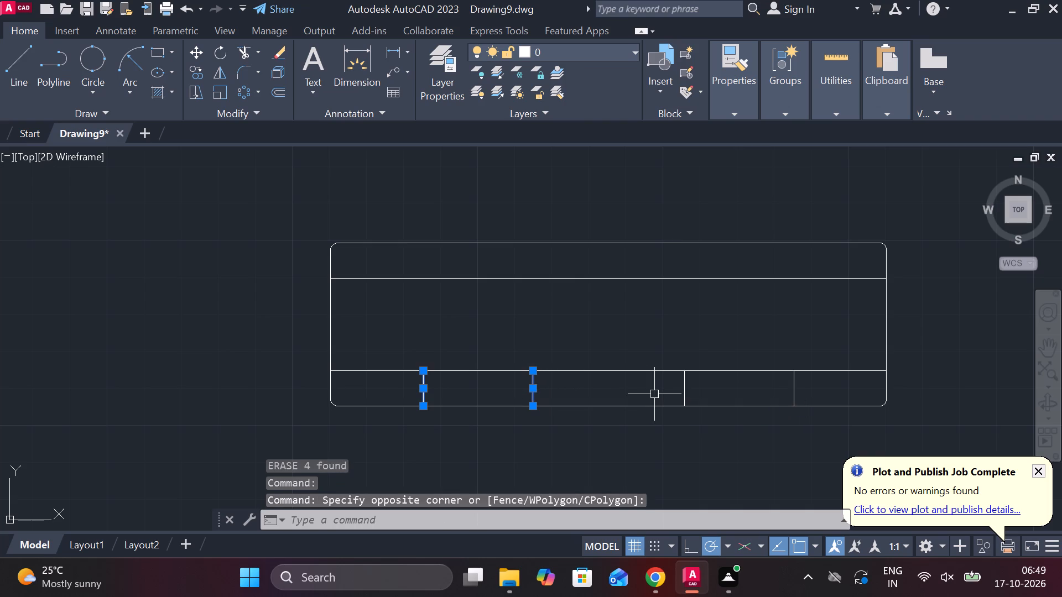
left_click(681, 390)
left_click(794, 385)
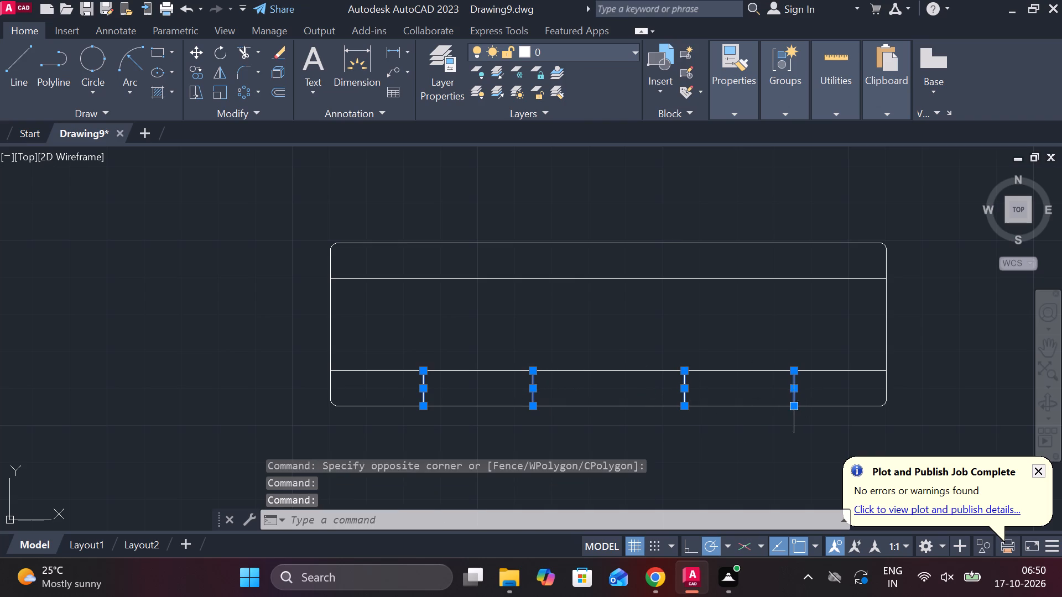
type("E")
key("space")
Set the linetype of the copied sleeve's two horizontal bore lines to ACAD_ISO02W100.
scroll(675, 454, "down", 2)
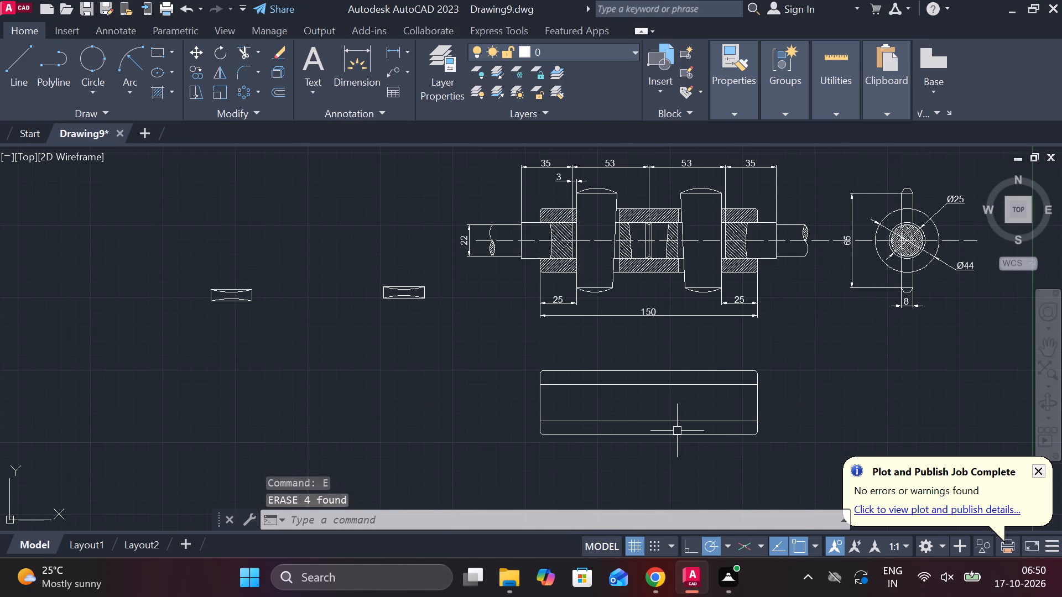
scroll(636, 425, "up", 1)
middle_click_drag(636, 425, 585, 378)
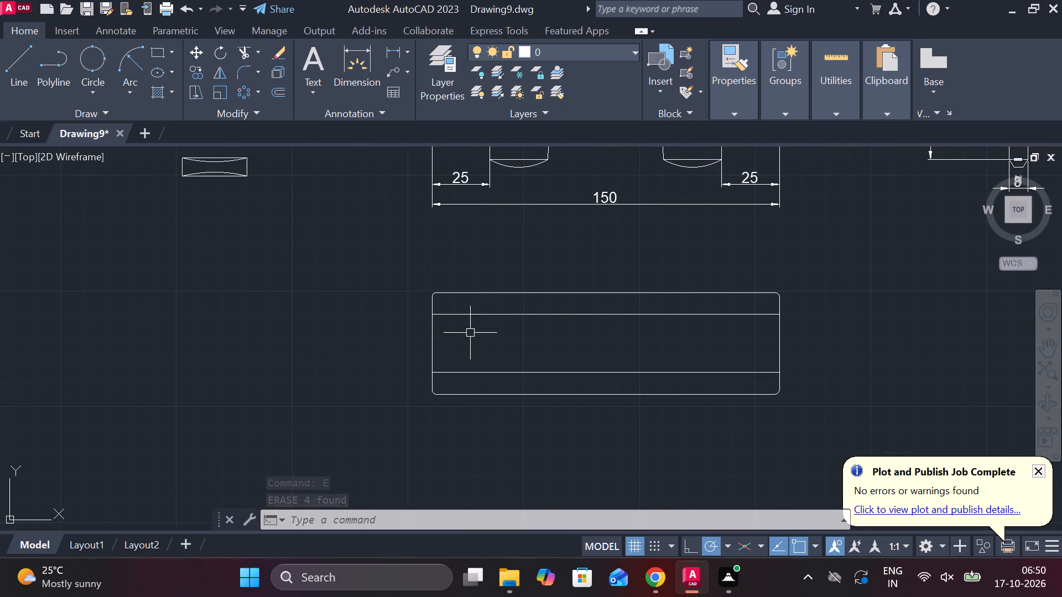
left_click(471, 316)
left_click(508, 372)
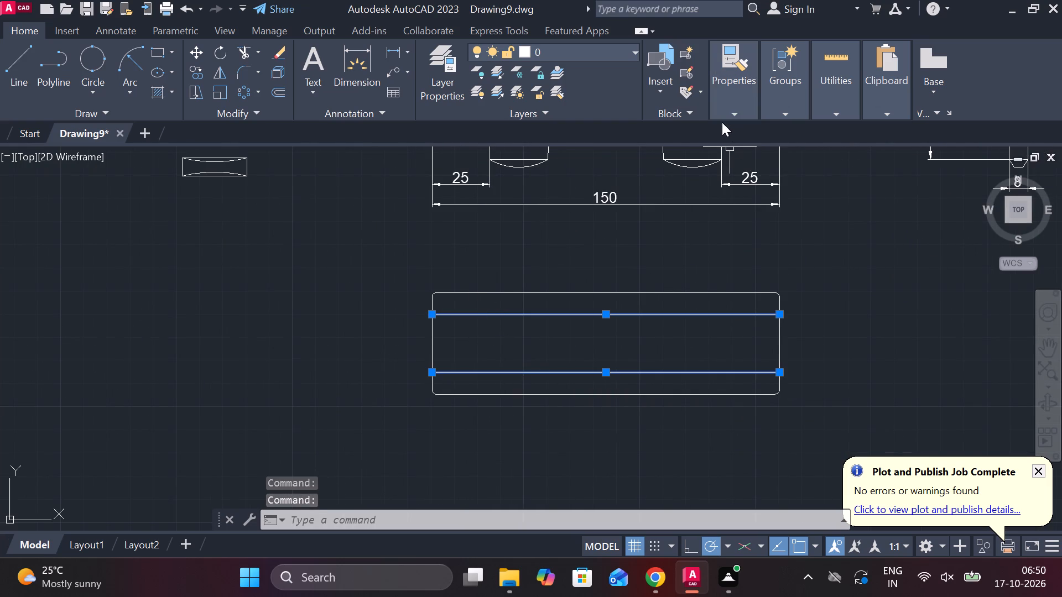
left_click(742, 114)
left_click(848, 172)
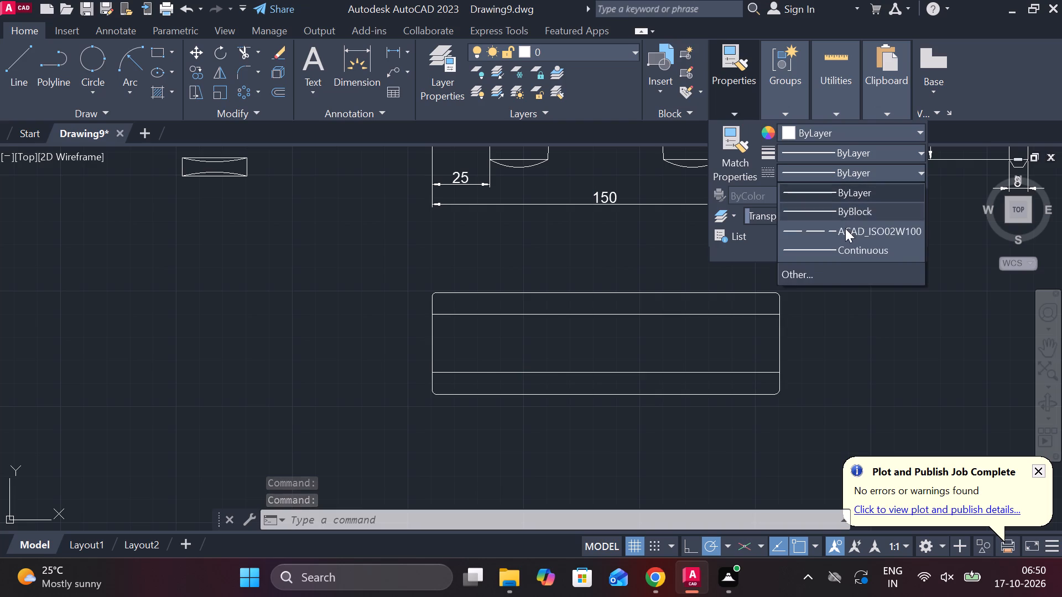
left_click(845, 228)
key("Escape")
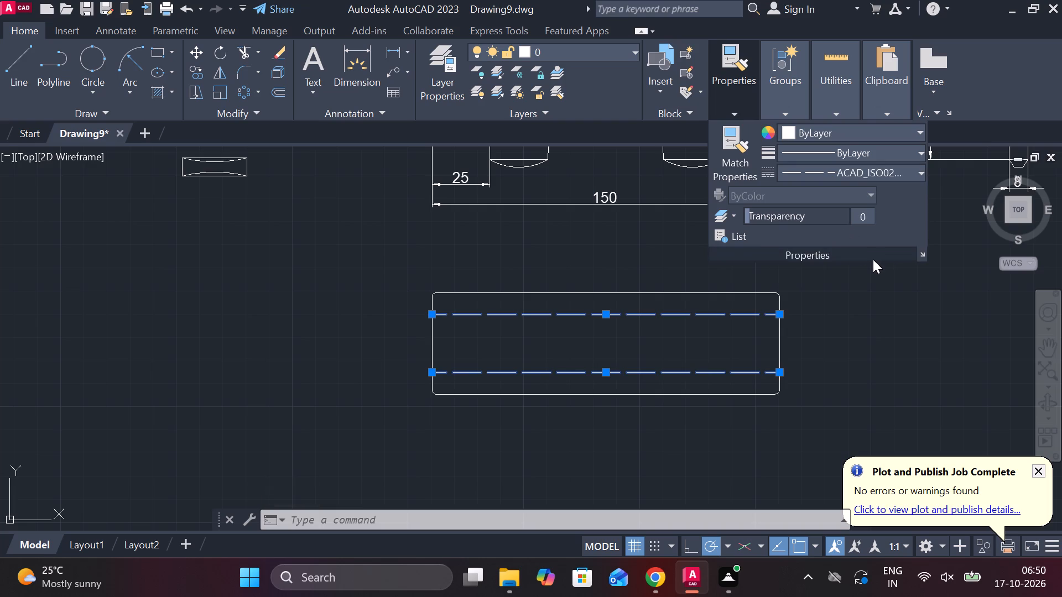
key("Escape")
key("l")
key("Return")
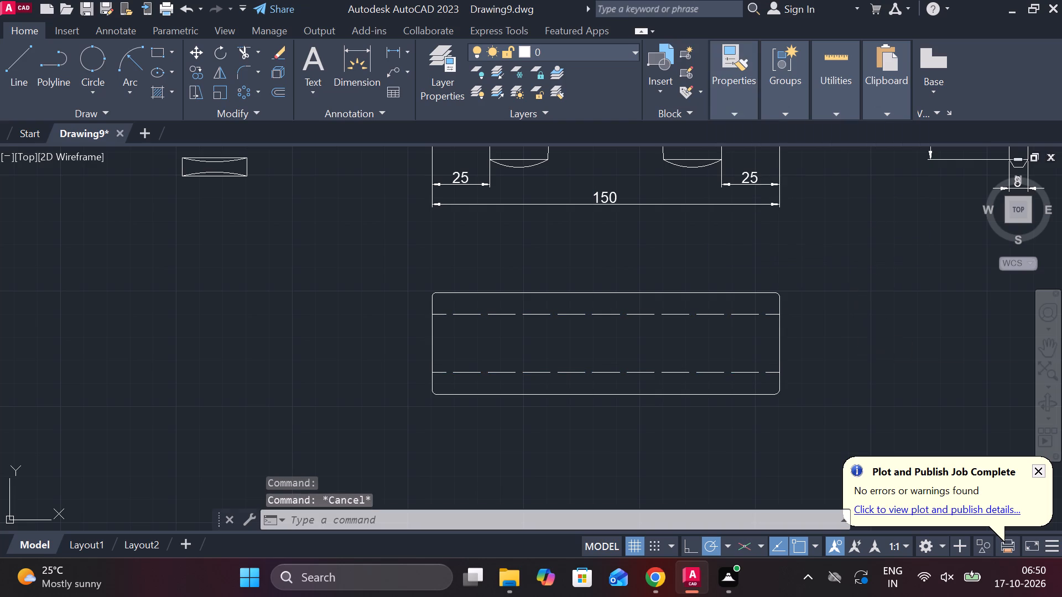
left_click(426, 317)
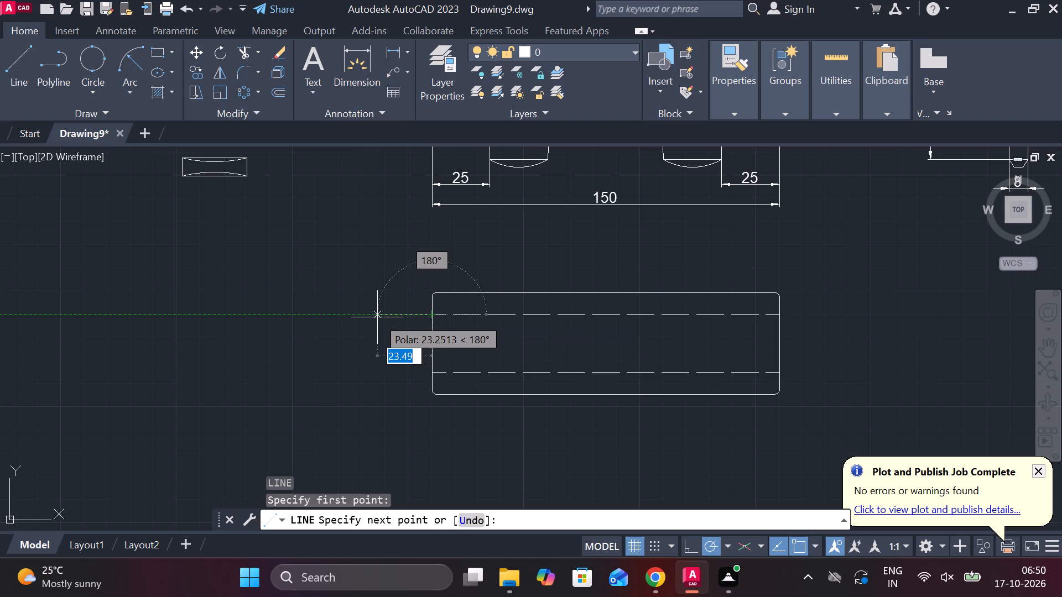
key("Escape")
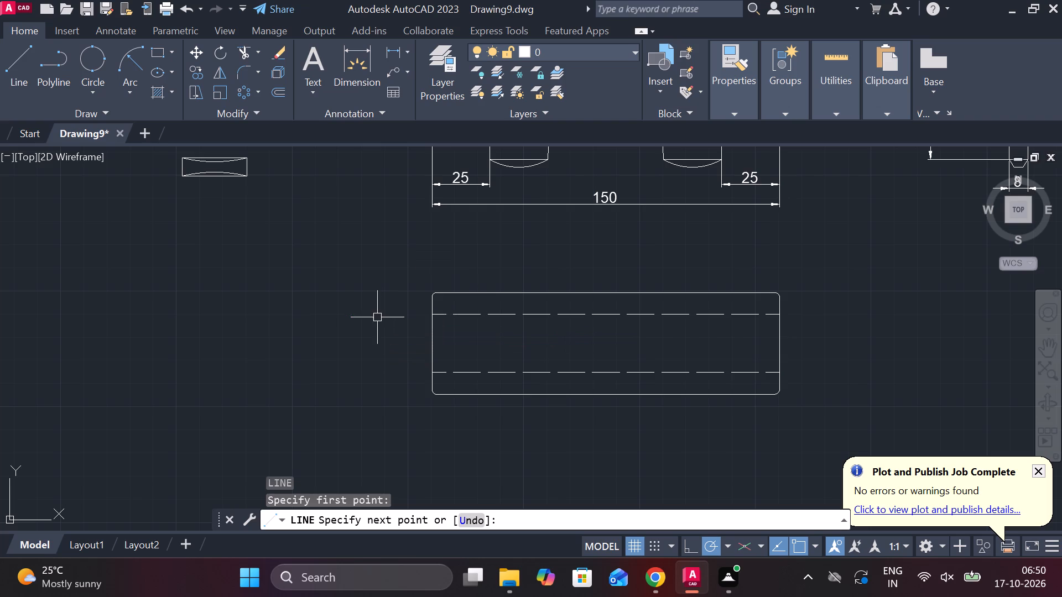
Draw vertical projection lines from the lower outer corners of both enlarged rod ends in the front view down past the top view.
scroll(377, 317, "down", 1)
key("l")
key("Return")
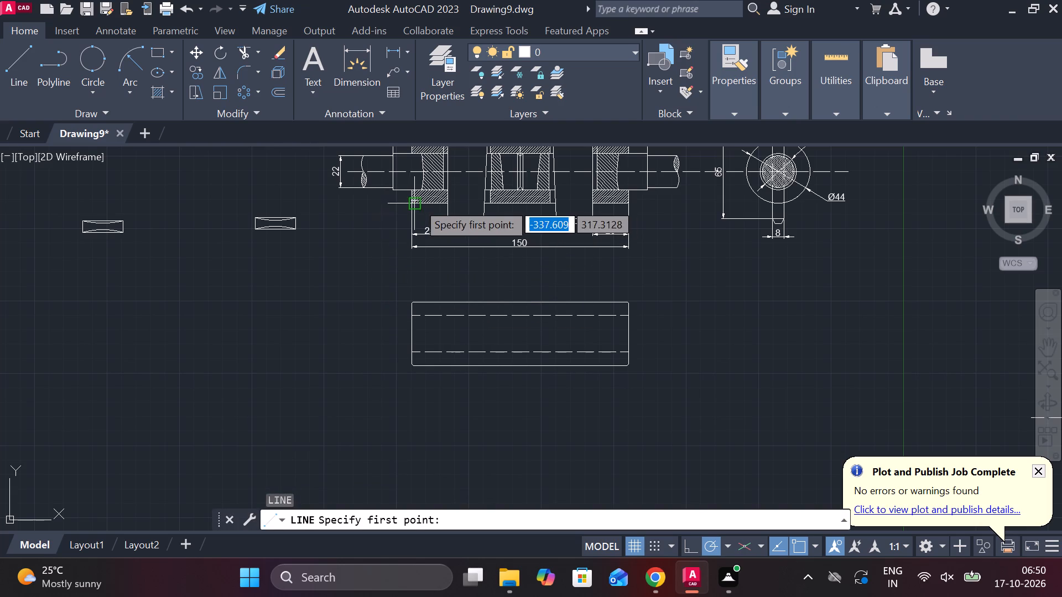
middle_click_drag(391, 228, 403, 291)
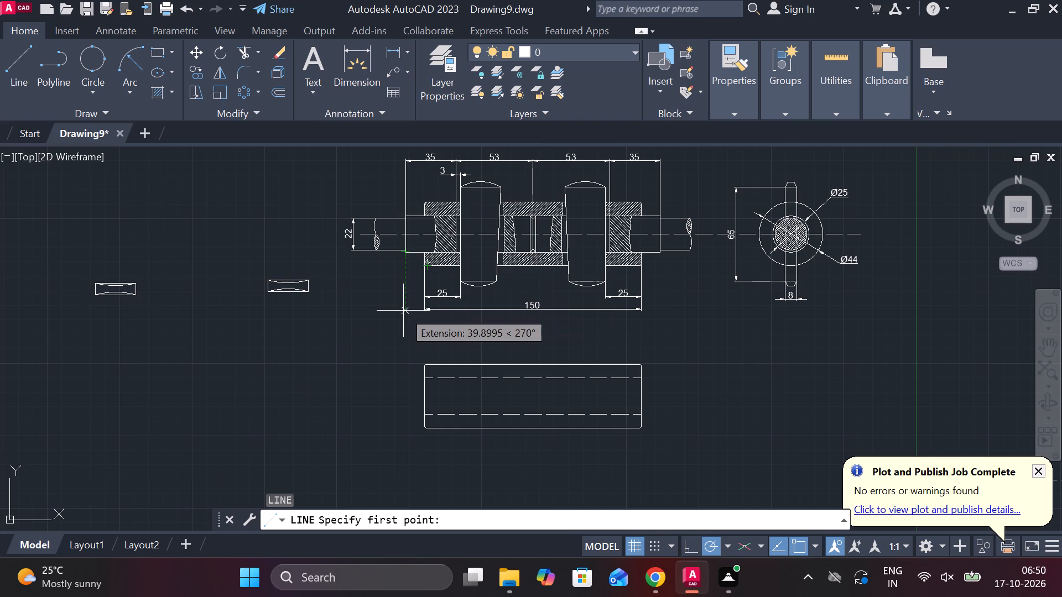
left_click(406, 254)
left_click(408, 472)
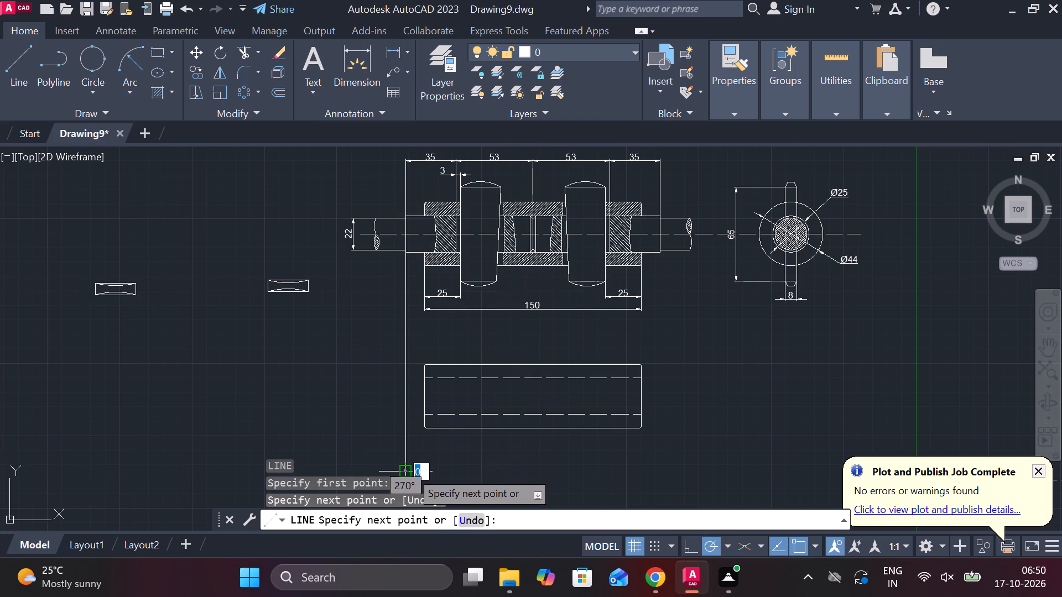
key("Escape")
key("space")
left_click(665, 255)
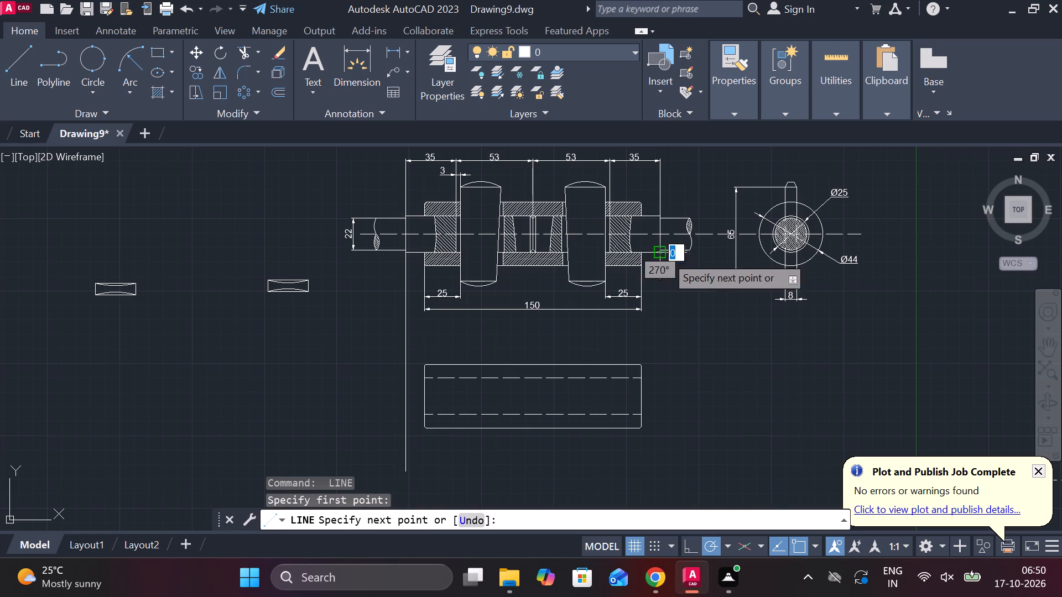
left_click(654, 485)
key("Escape")
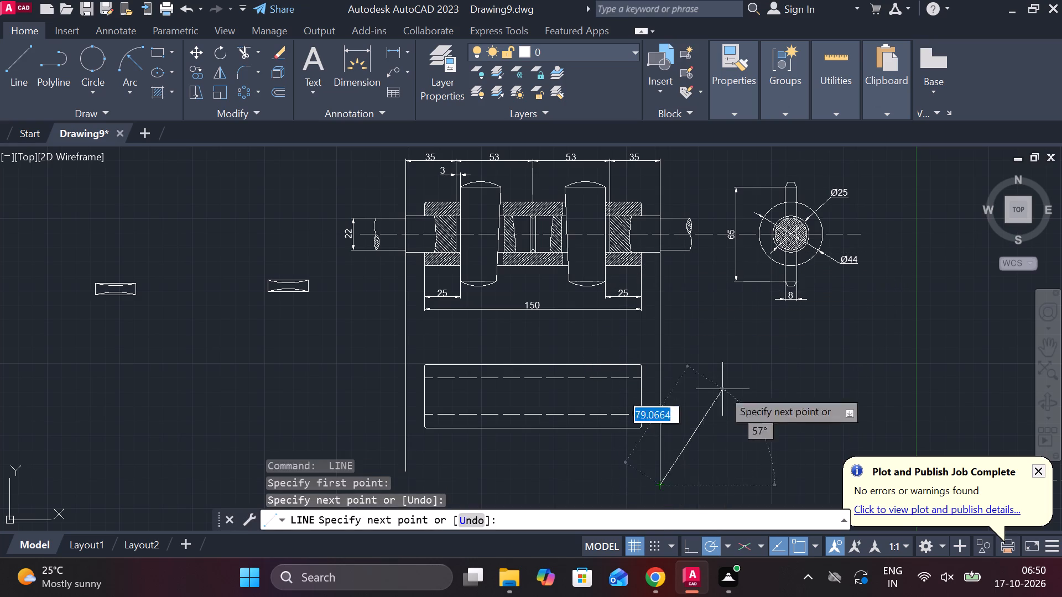
Draw vertical projection lines from the lower edges of both rod break ends in the front view down past the top view.
key("space")
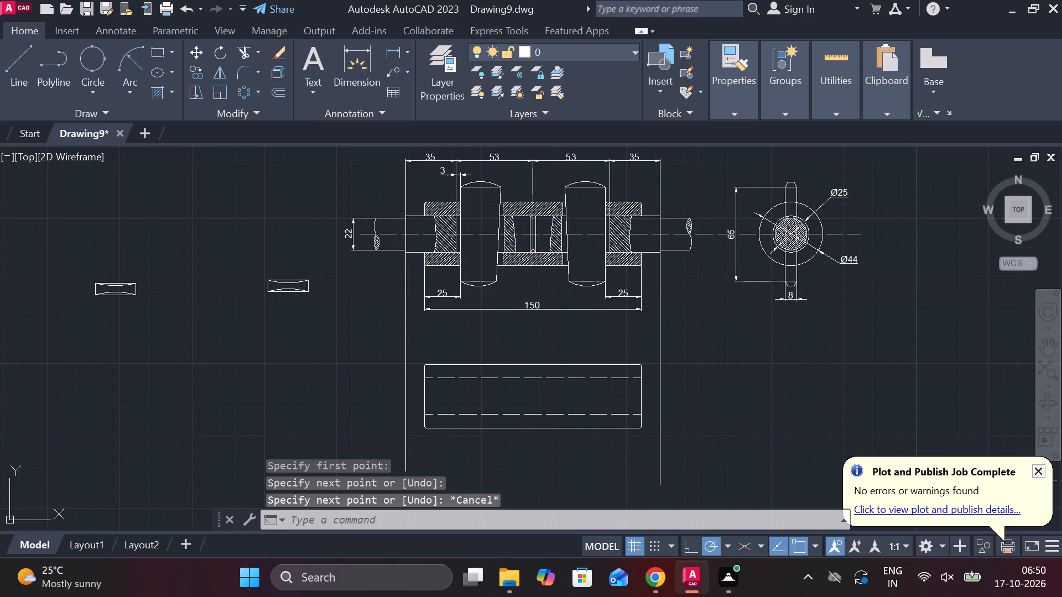
left_click(375, 255)
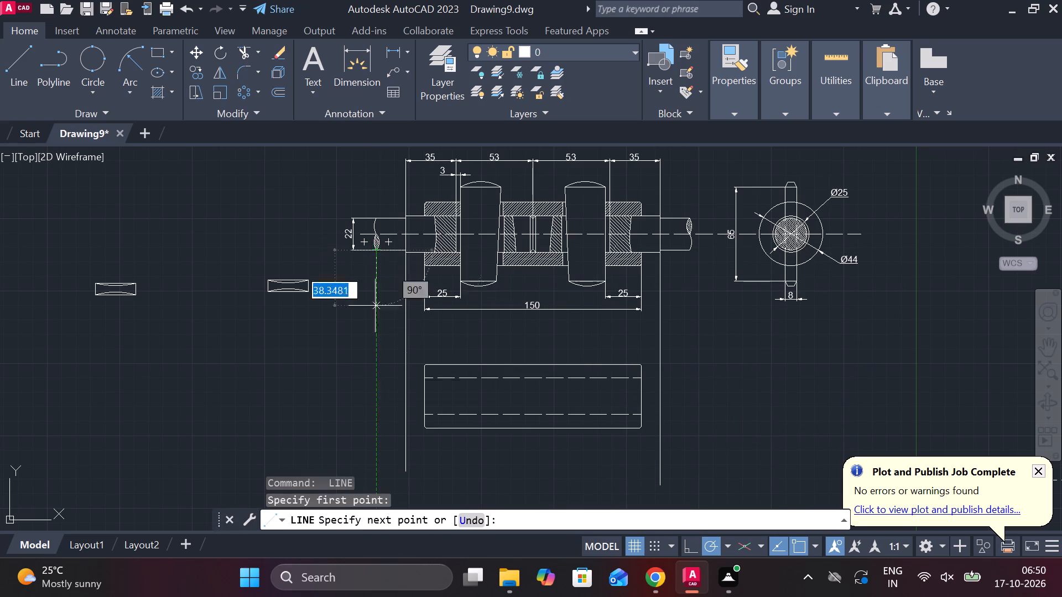
left_click(378, 464)
key("Escape")
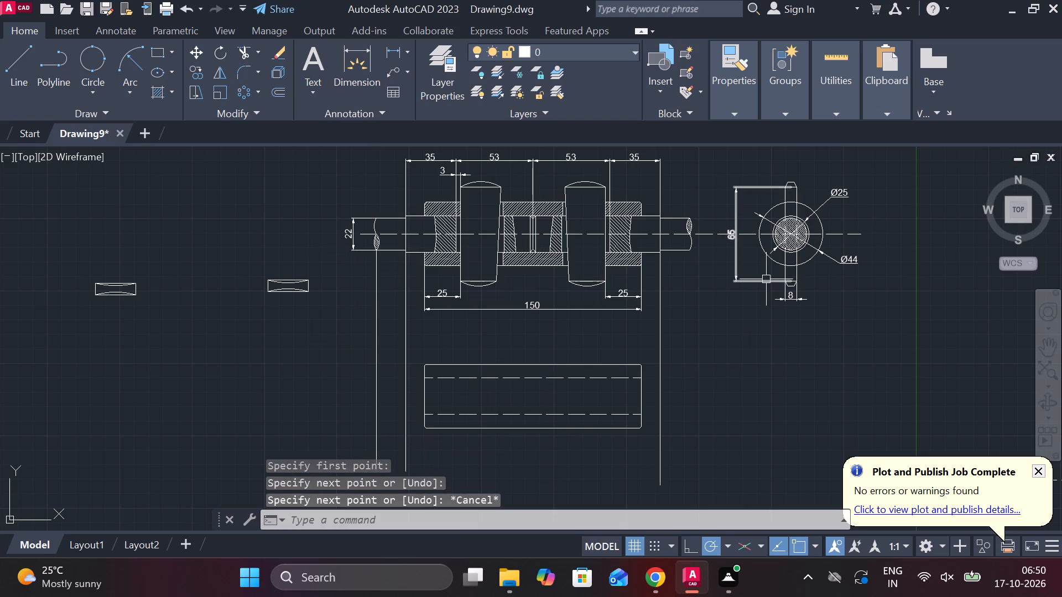
key("space")
left_click(695, 254)
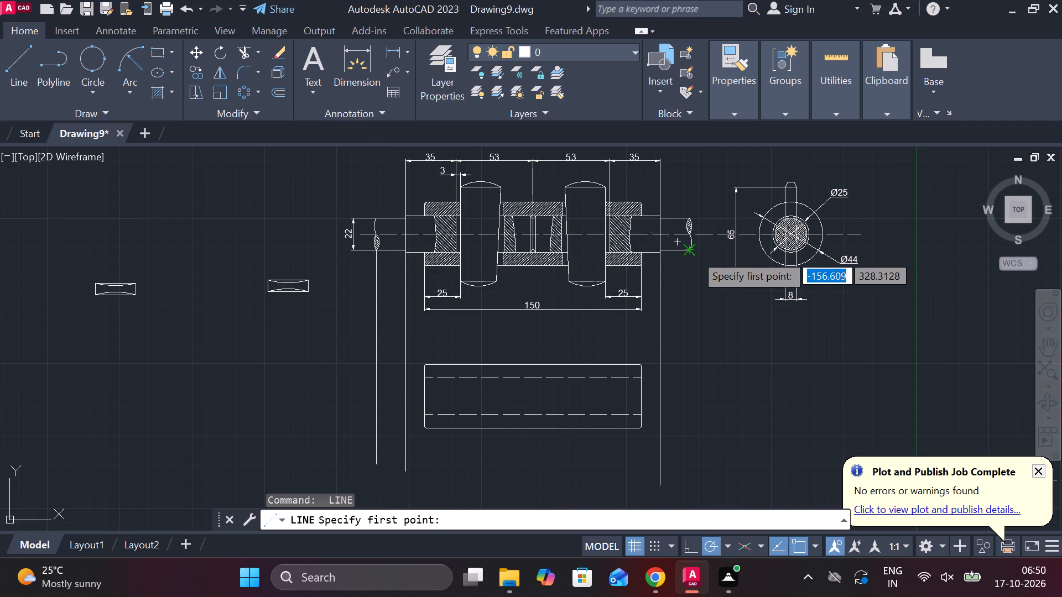
left_click(699, 483)
key("Escape")
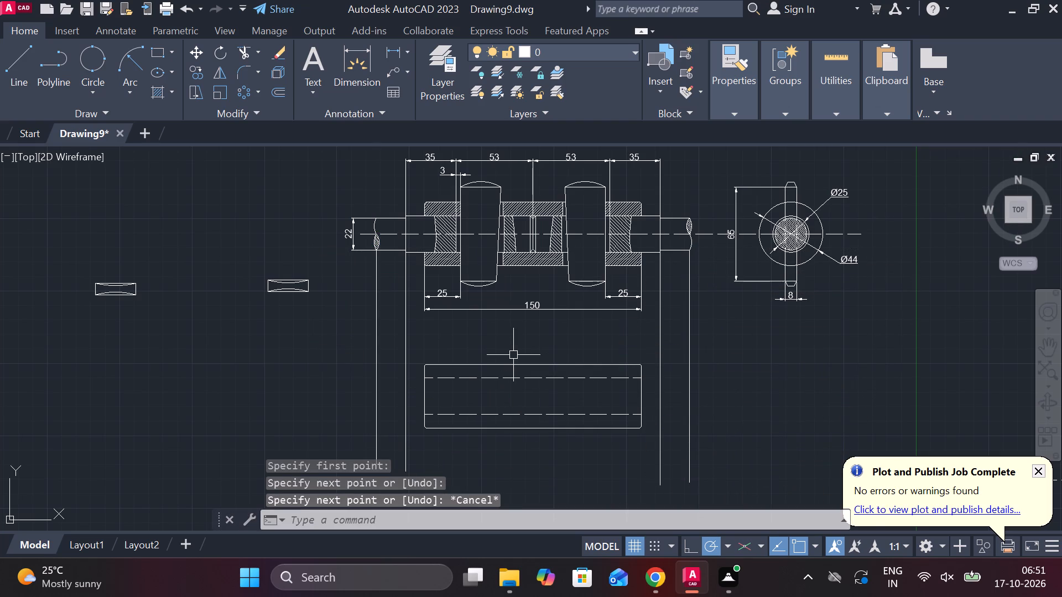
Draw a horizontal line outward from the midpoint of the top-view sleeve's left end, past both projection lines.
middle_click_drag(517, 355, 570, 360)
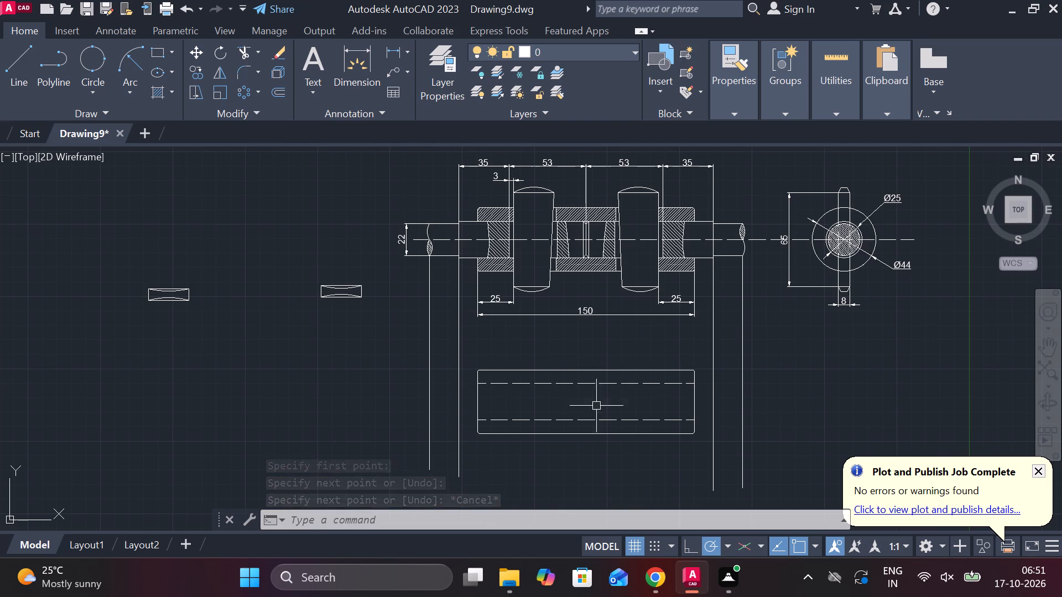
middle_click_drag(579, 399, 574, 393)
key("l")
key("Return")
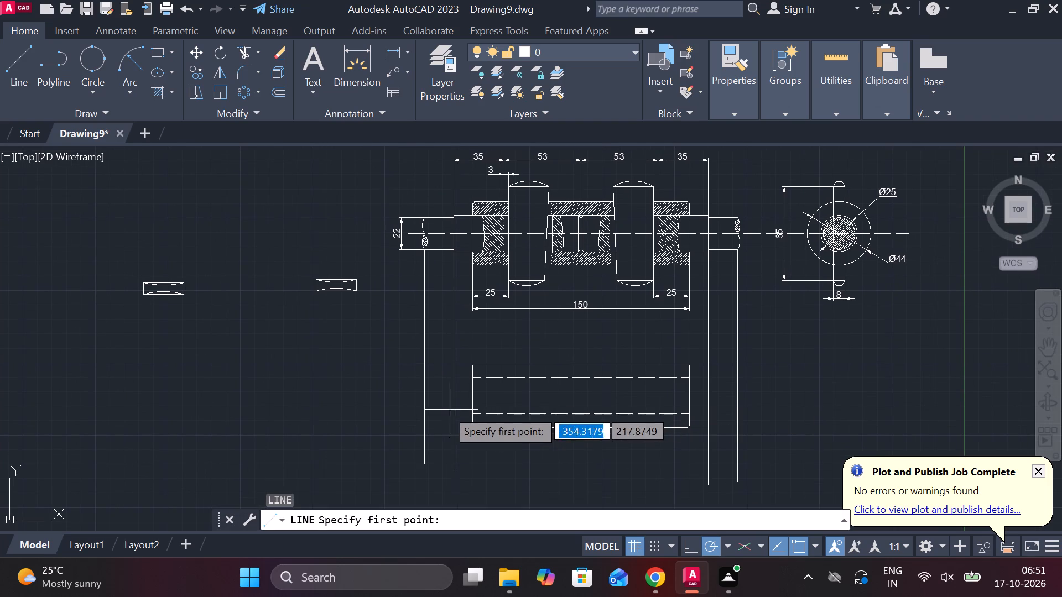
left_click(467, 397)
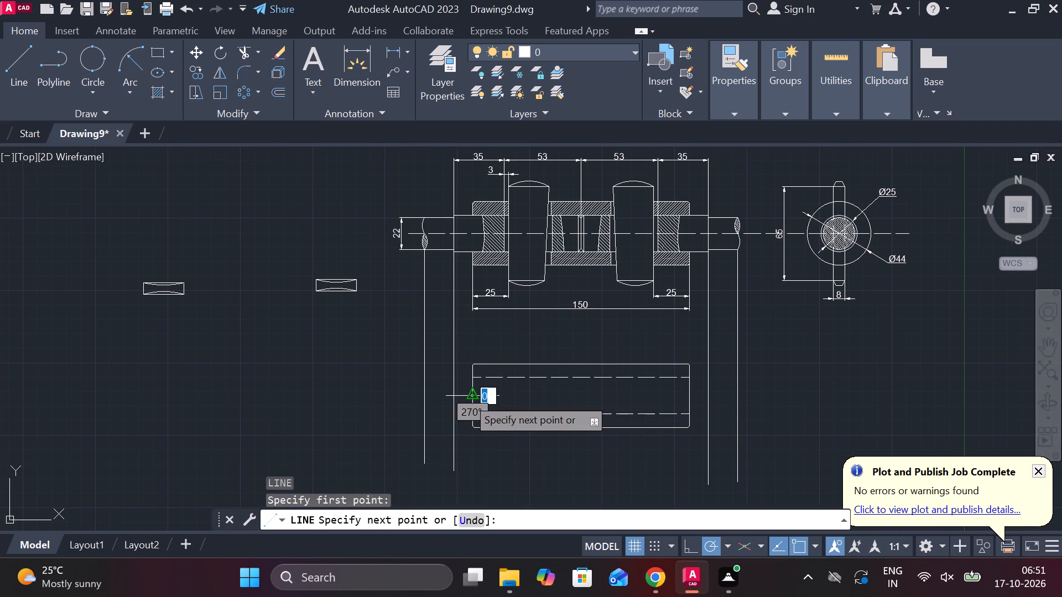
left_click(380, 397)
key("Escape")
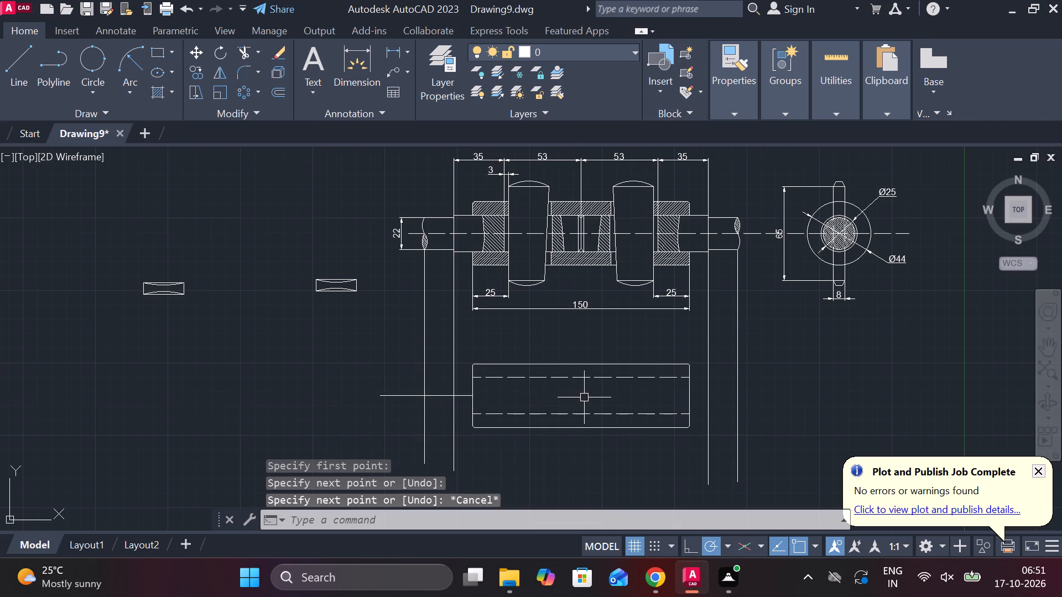
Draw a horizontal line outward from the midpoint of the top-view sleeve's right end, past both projection lines.
key("space")
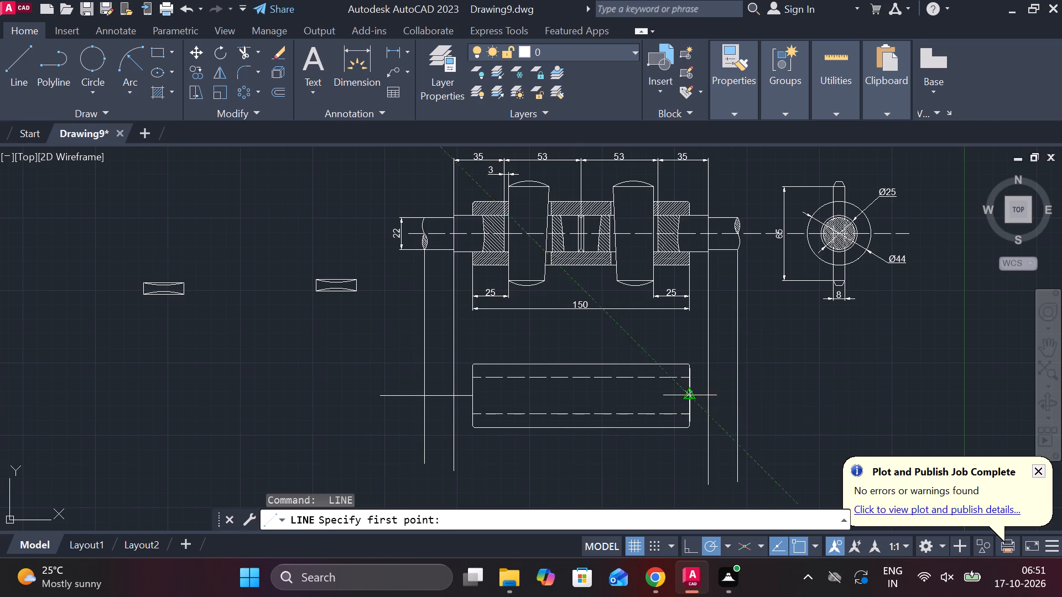
left_click(690, 395)
left_click(787, 394)
key("Escape")
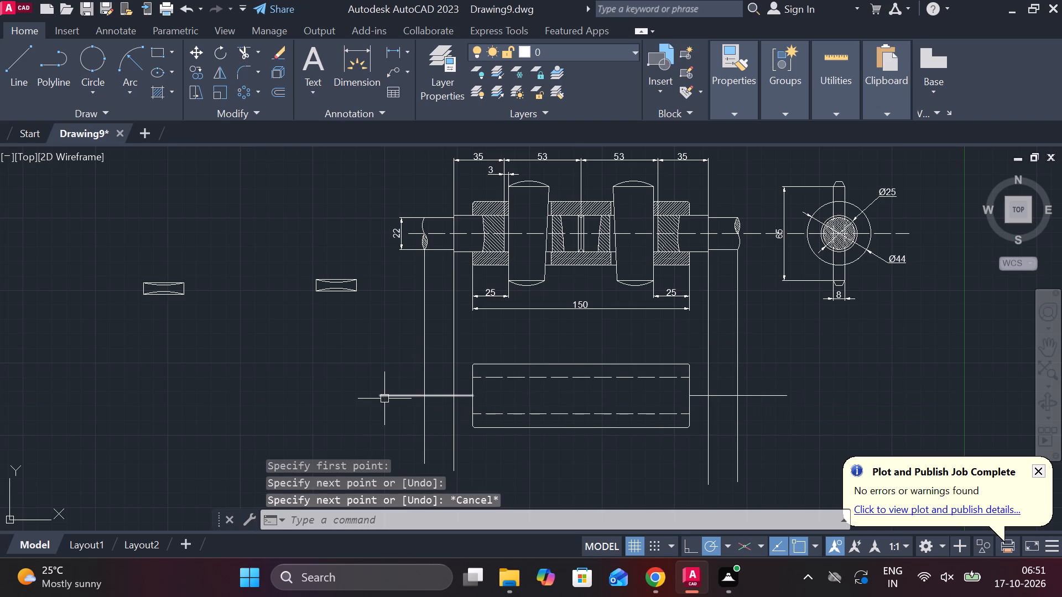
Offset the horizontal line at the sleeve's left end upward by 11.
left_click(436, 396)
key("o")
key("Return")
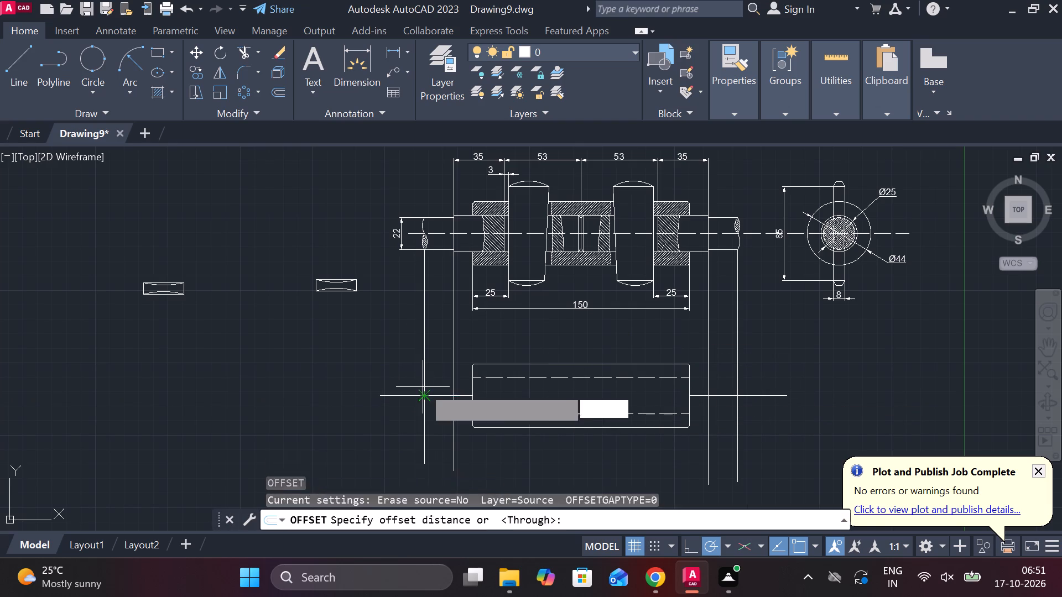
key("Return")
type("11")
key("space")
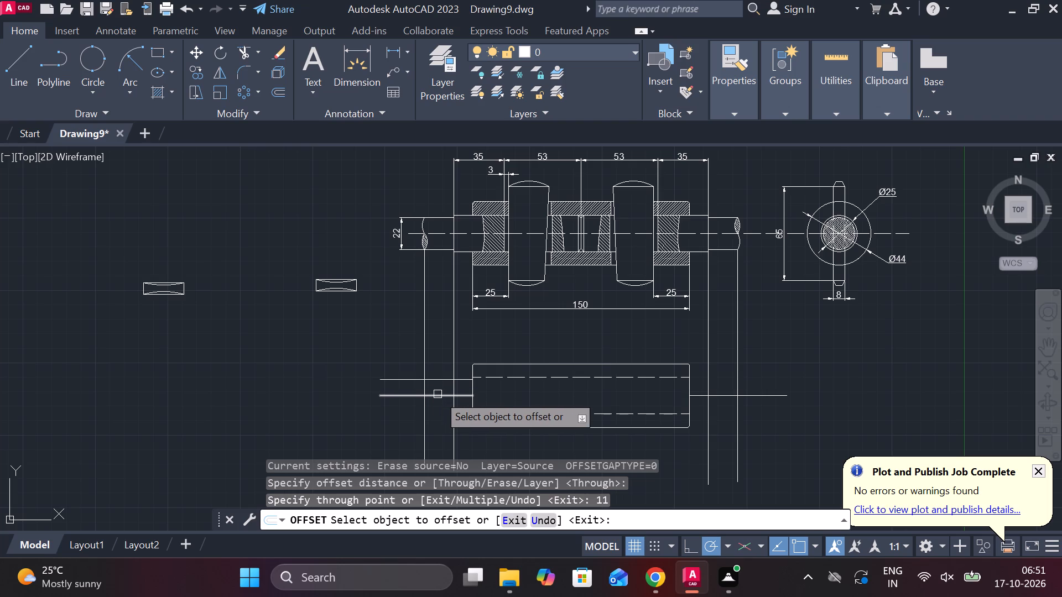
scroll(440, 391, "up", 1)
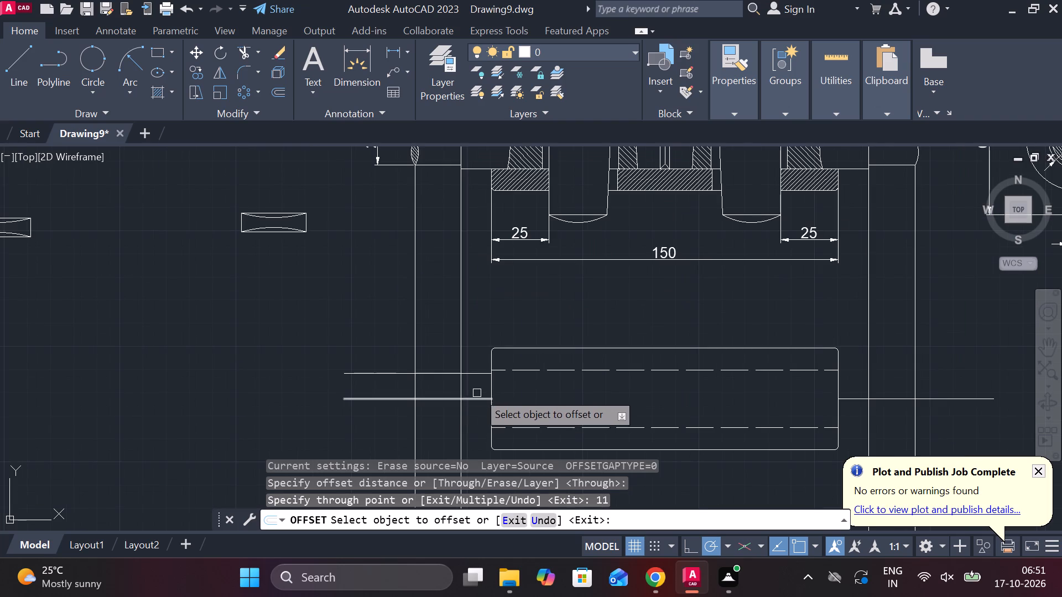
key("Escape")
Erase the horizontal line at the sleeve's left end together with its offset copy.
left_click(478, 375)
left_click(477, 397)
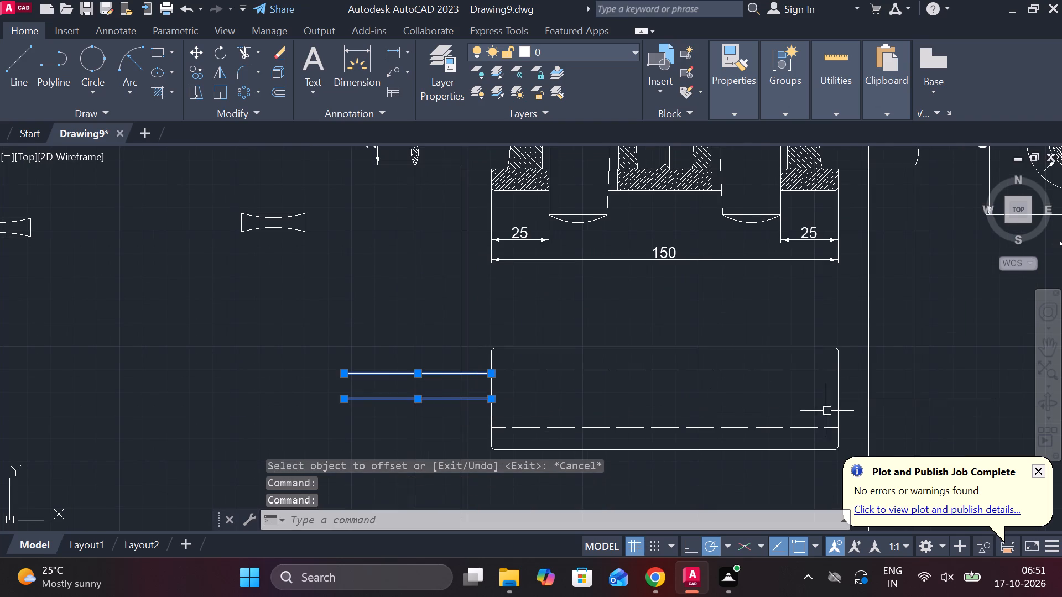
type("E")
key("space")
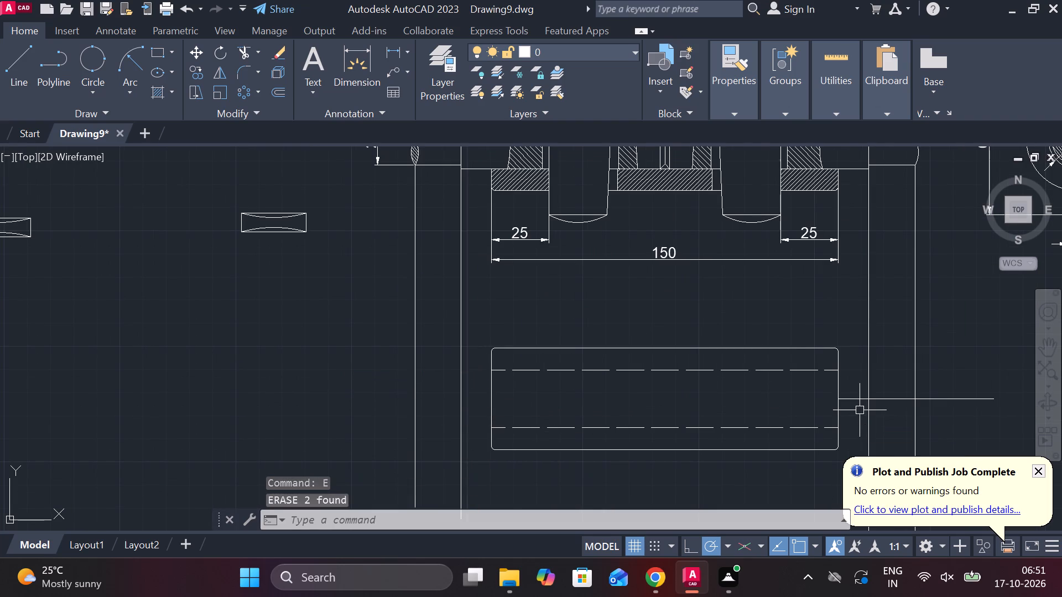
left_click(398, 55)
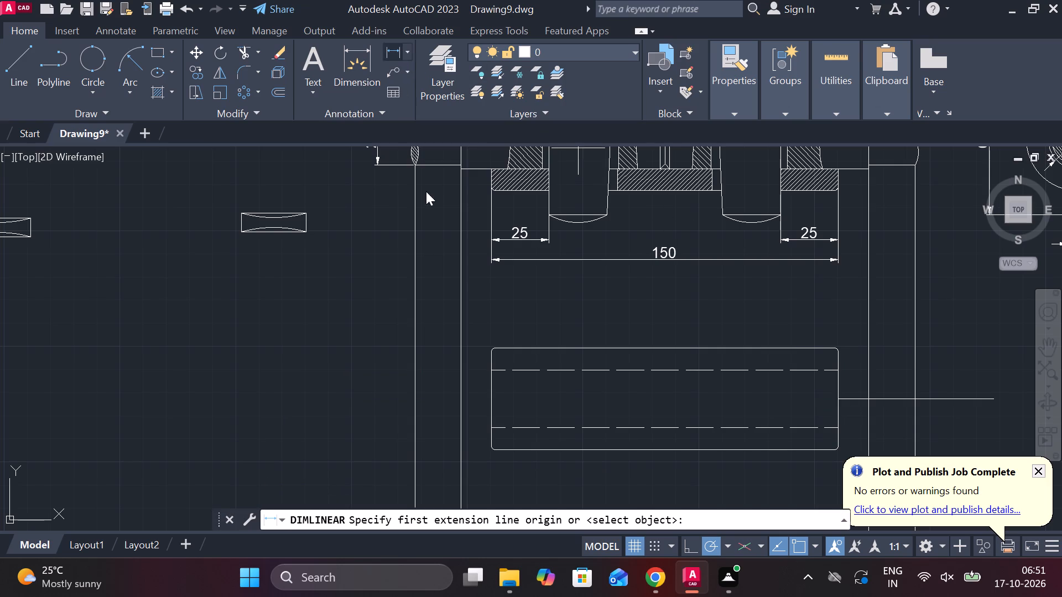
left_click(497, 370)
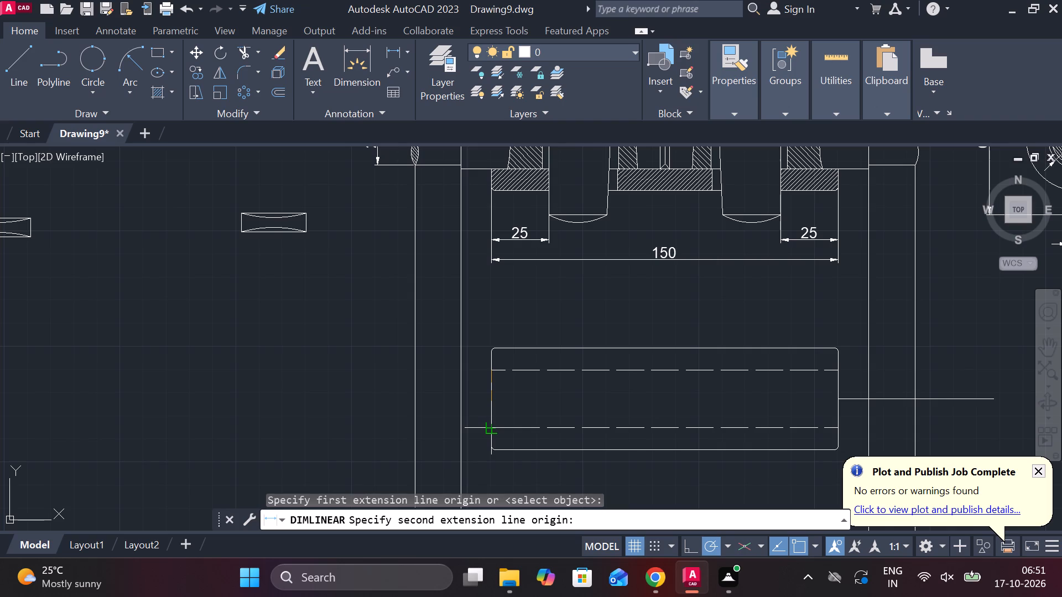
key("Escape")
Draw the enlarged rod end projecting 13 from the sleeve's left end, 25 high between the two bore lines.
key("l")
key("Return")
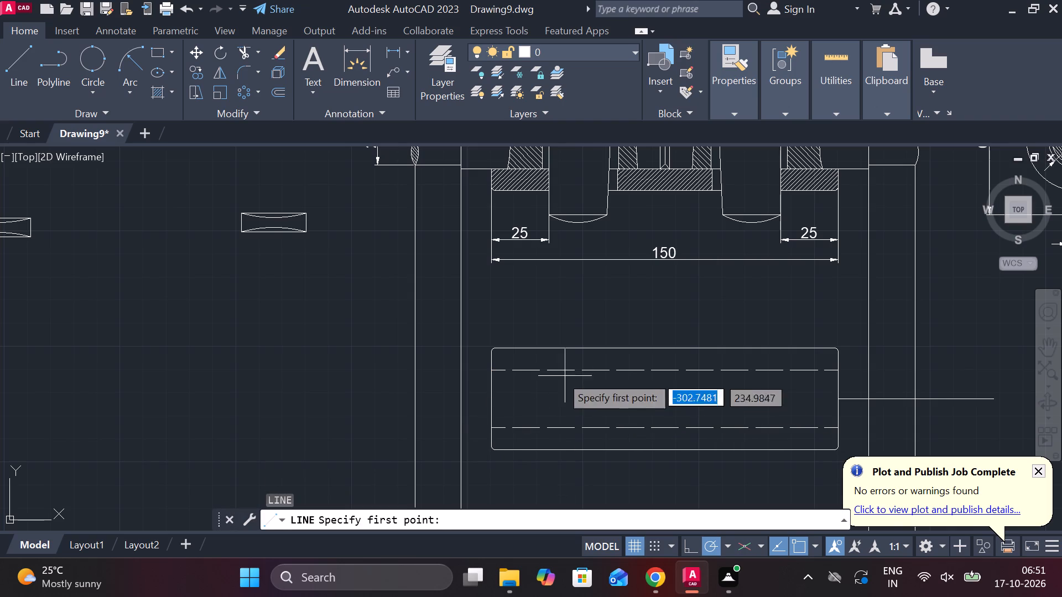
left_click(493, 371)
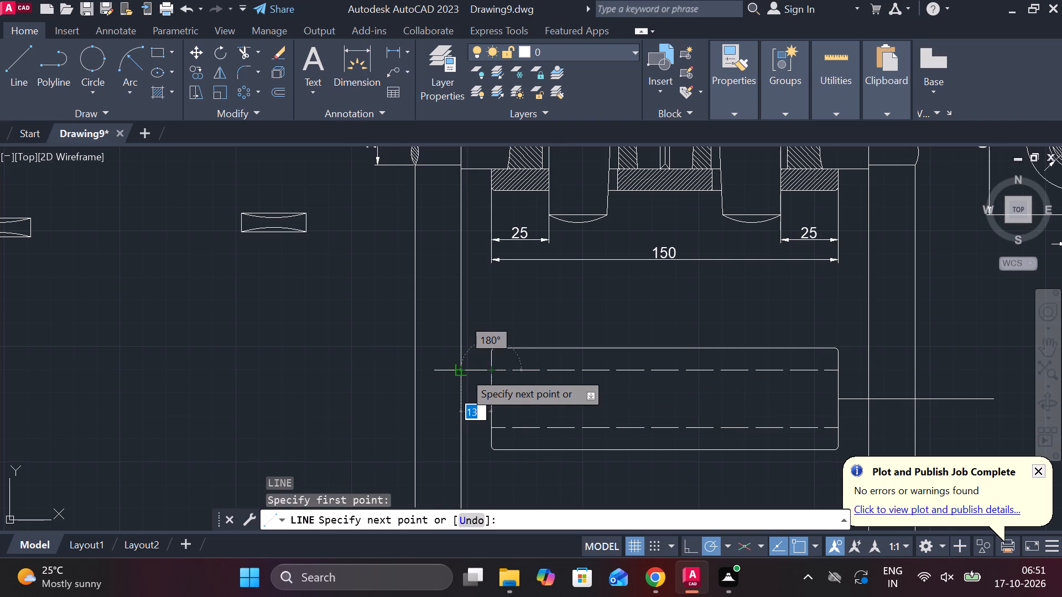
left_click(464, 371)
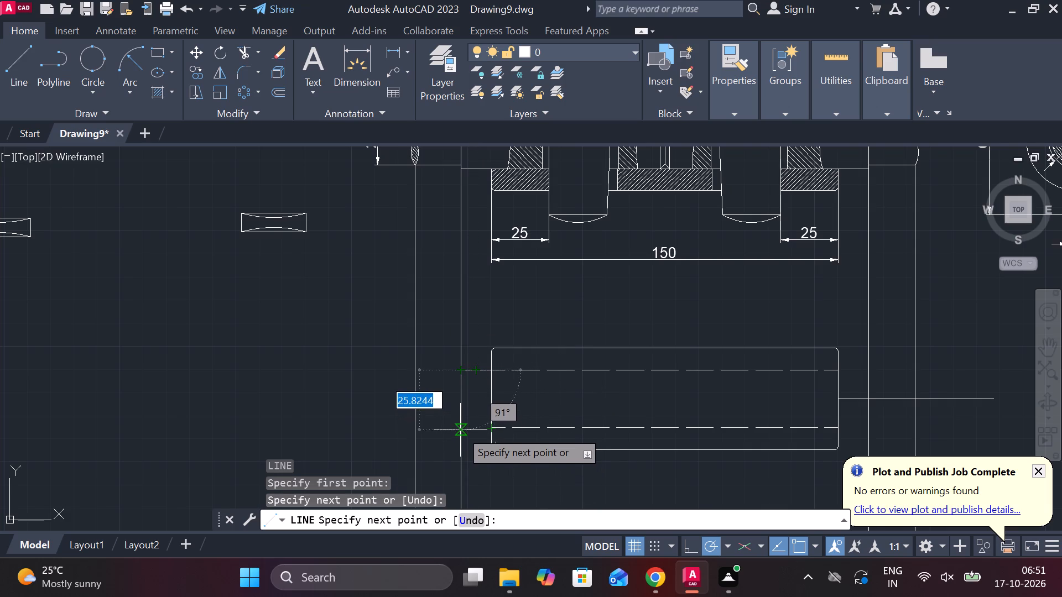
scroll(461, 429, "up", 3)
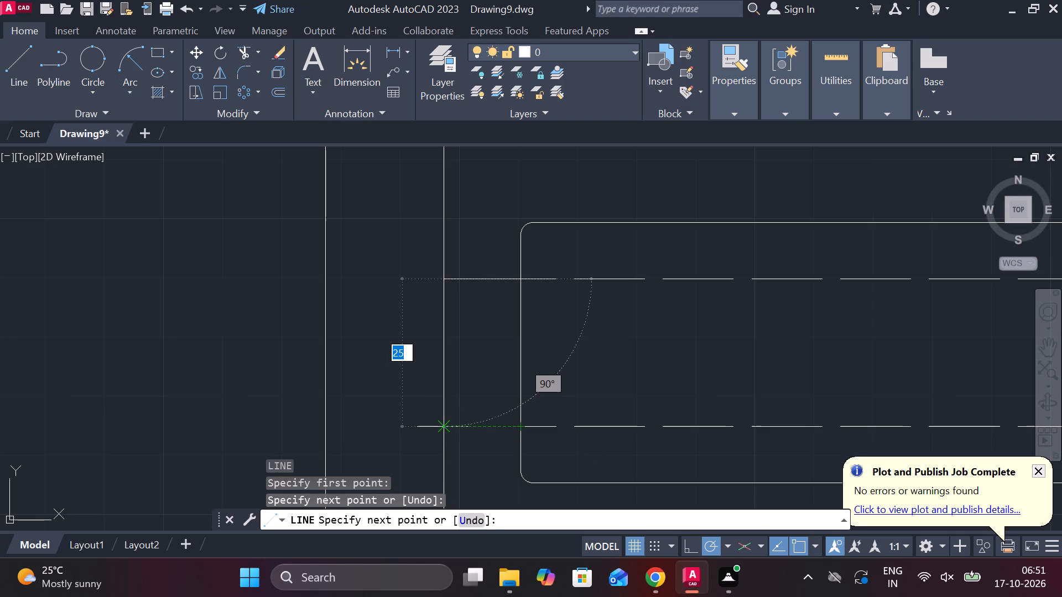
left_click(445, 430)
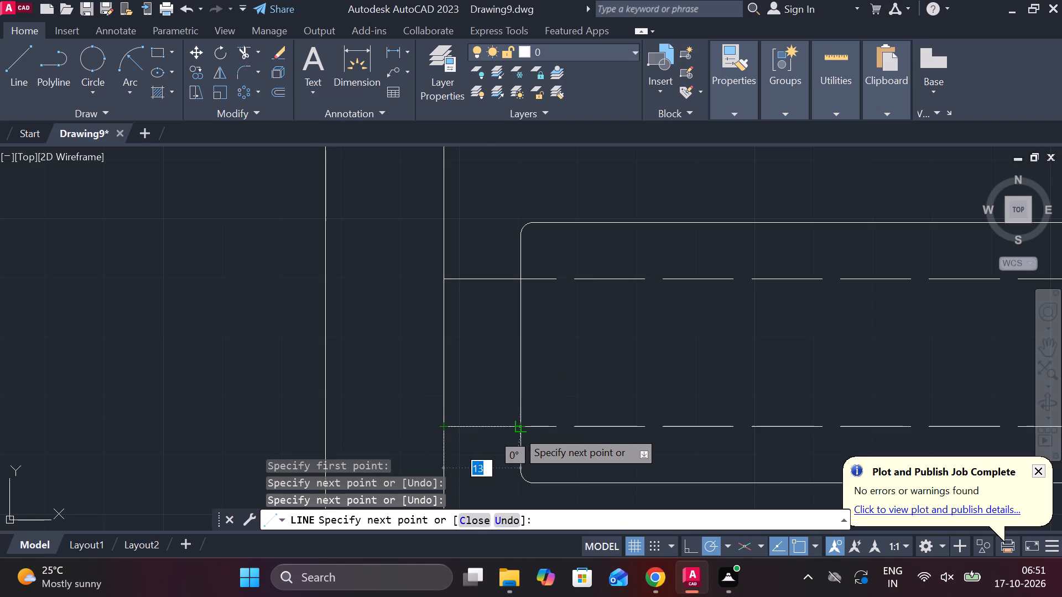
left_click(517, 430)
key("Escape")
Erase the vertical projection line running through the outer edge of the left projecting rod end.
scroll(491, 385, "down", 1)
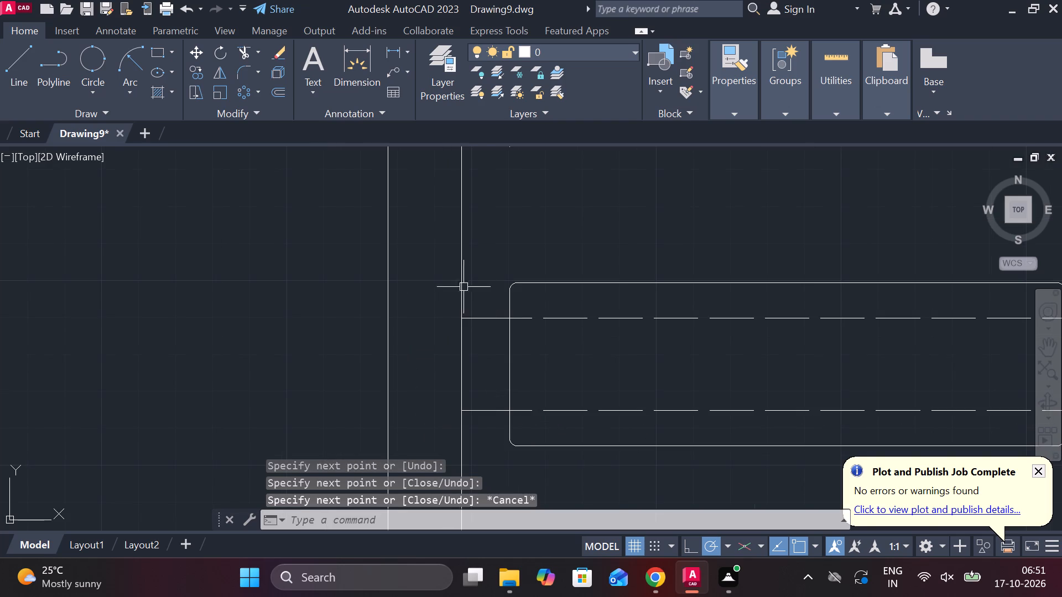
left_click(462, 268)
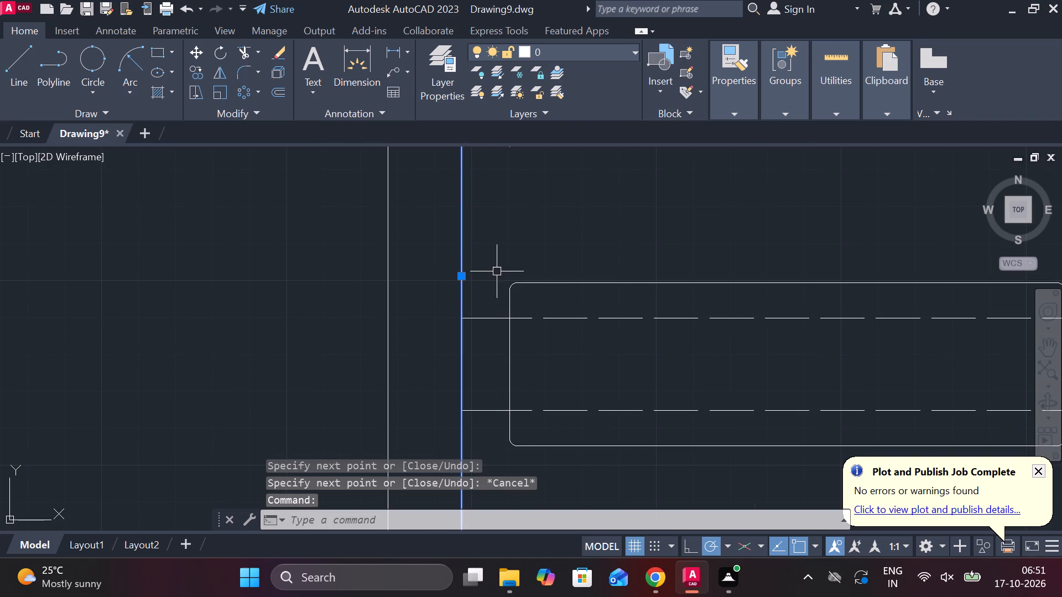
type("E")
key("space")
Start a line for the enlarged rod end projecting from the top-view sleeve's right end.
scroll(497, 271, "down", 2)
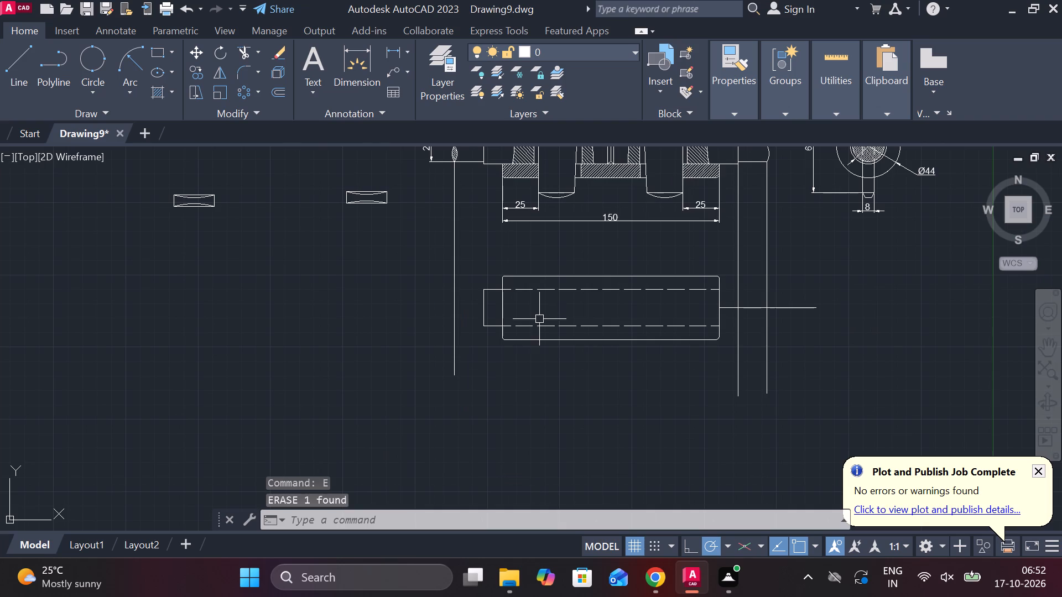
middle_click_drag(550, 374, 394, 408)
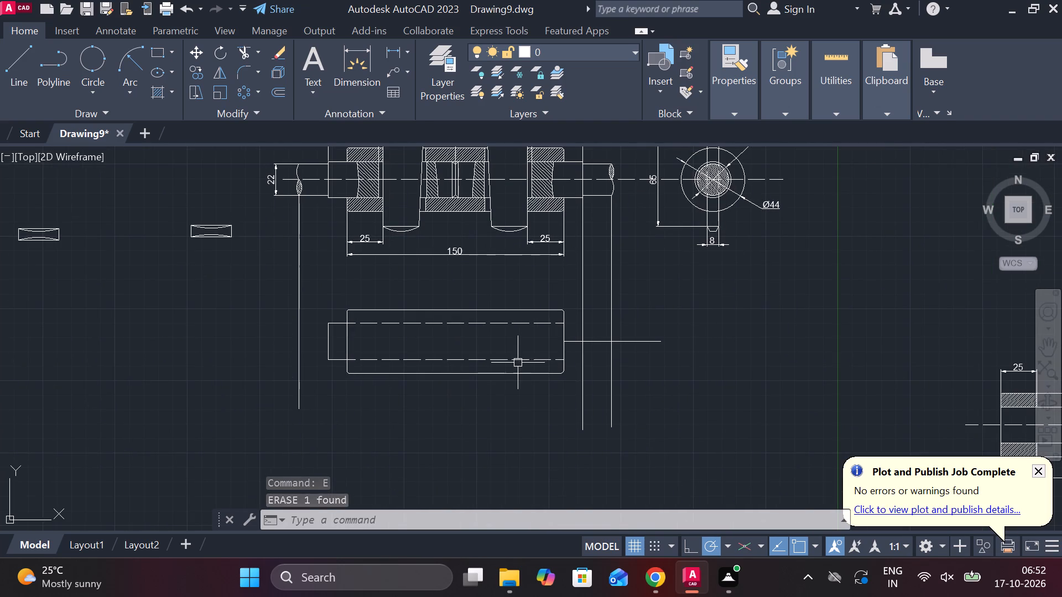
key("l")
key("Return")
scroll(586, 331, "up", 2)
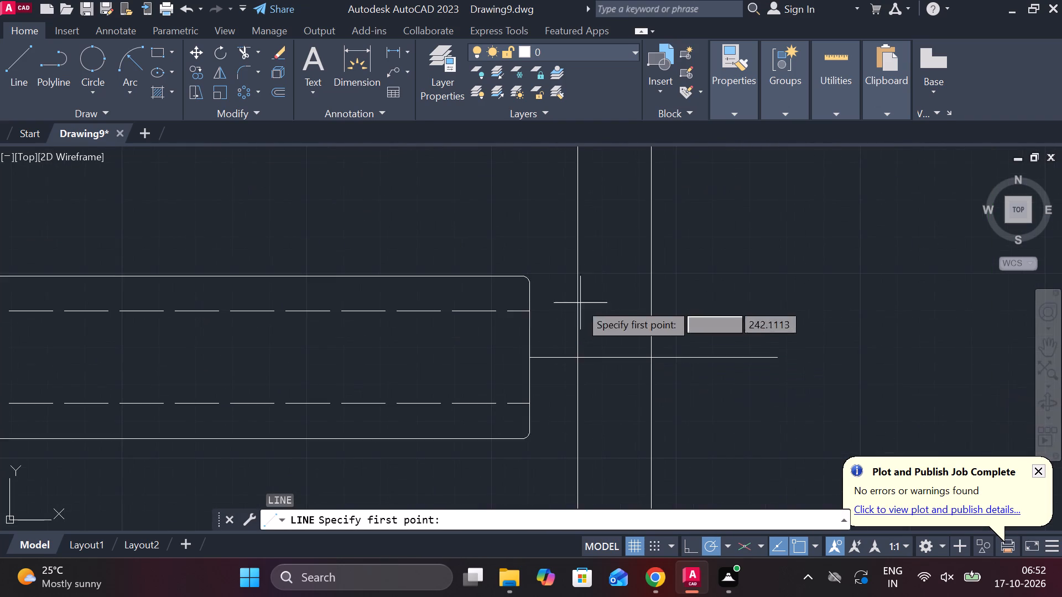
Draw two horizontal lines outward from the bore lines at the sleeve's right end, past the nearer vertical projection line.
left_click(530, 312)
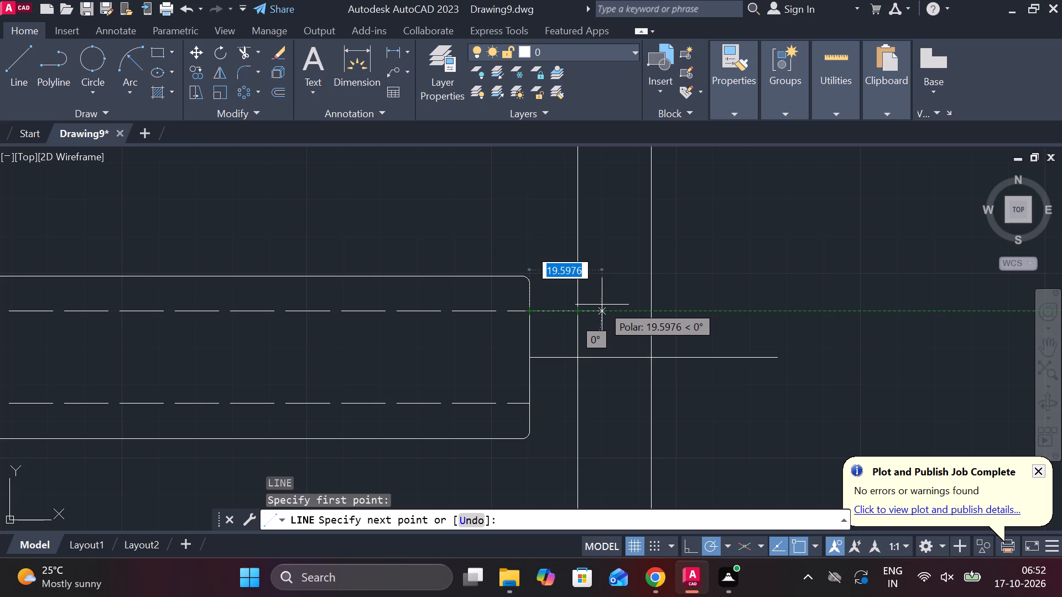
left_click(602, 305)
key("Escape")
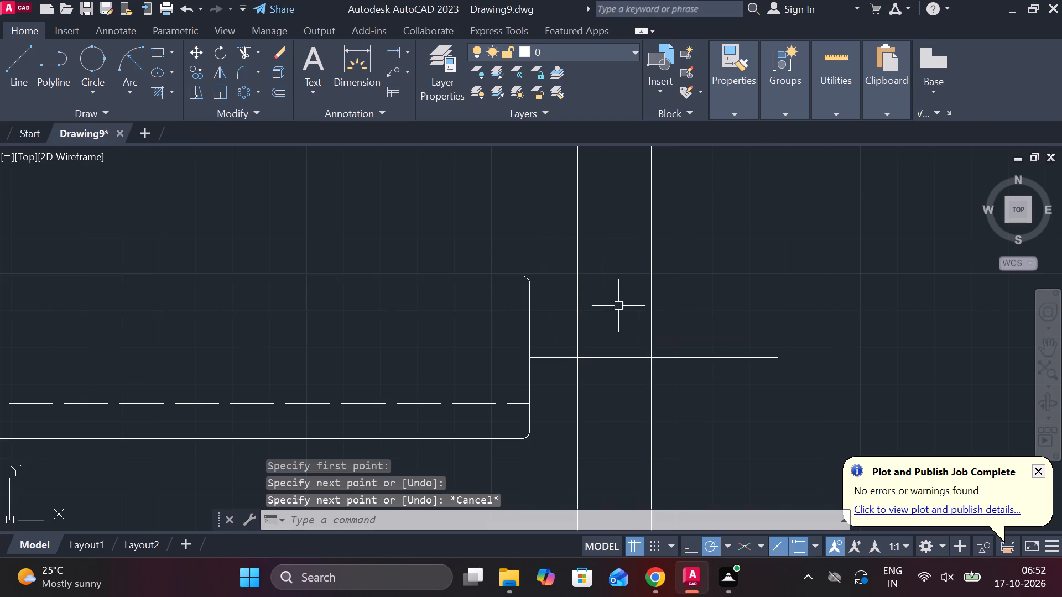
key("space")
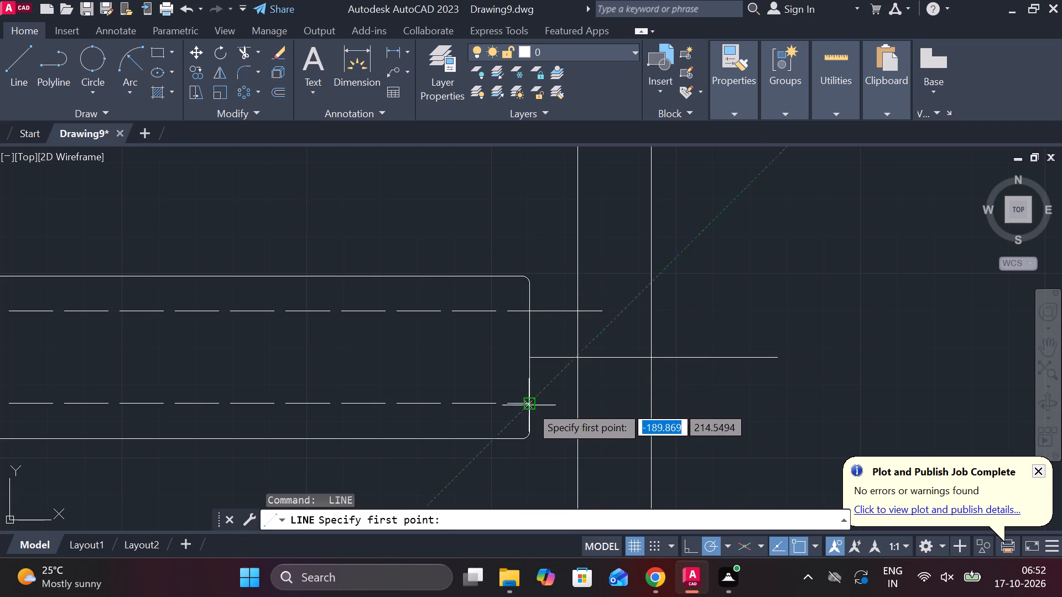
left_click(532, 405)
left_click(622, 410)
key("Escape")
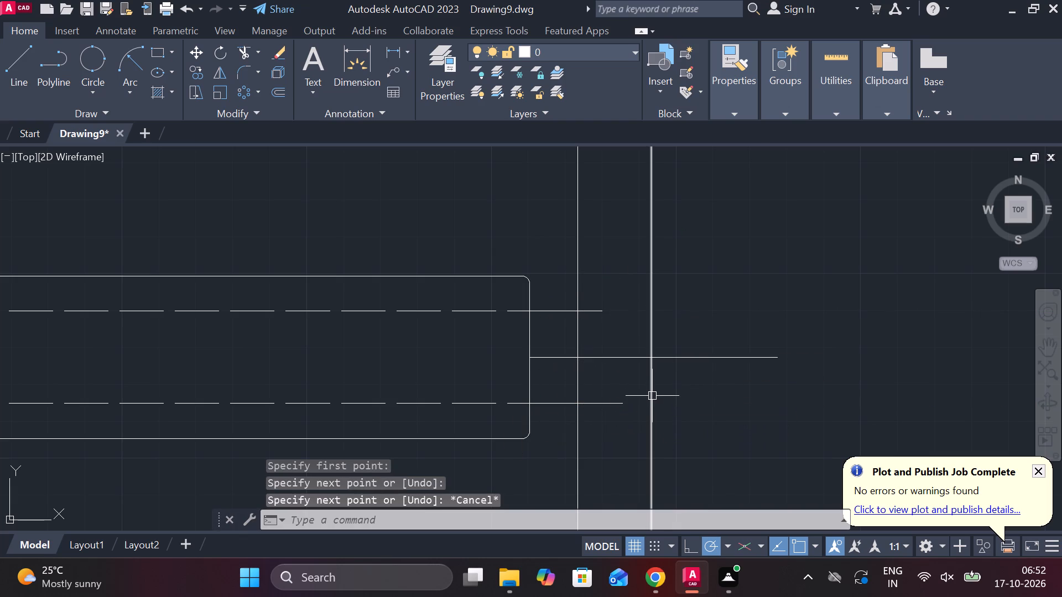
Trim the overhangs and projection line to close the right enlarged rod end, removing the centre line segment inside it.
type("TR")
key("space")
left_click_drag(594, 280, 594, 332)
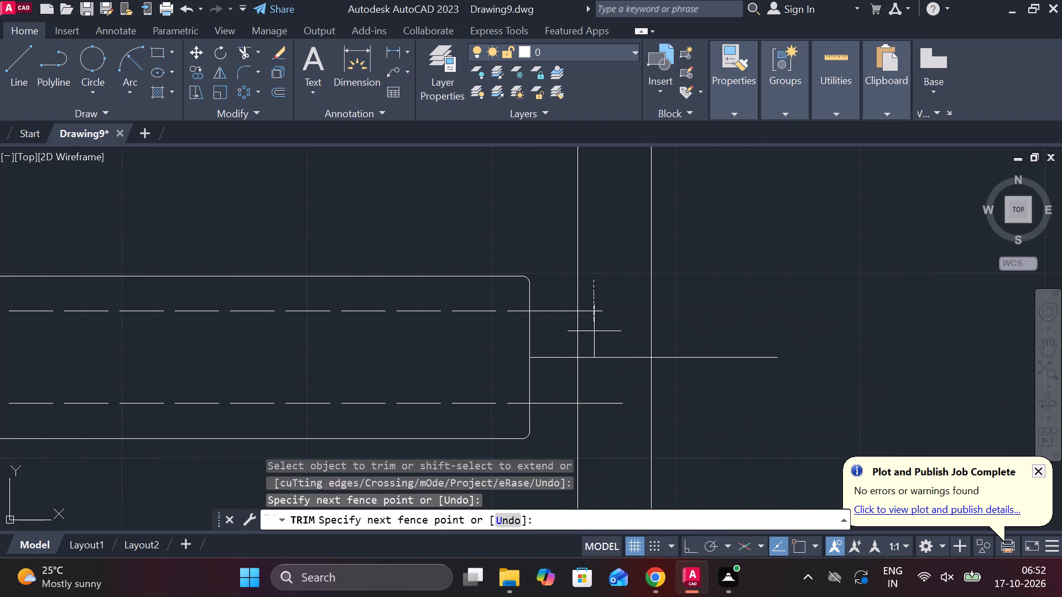
left_click_drag(594, 332, 594, 335)
left_click_drag(600, 394, 572, 458)
left_click_drag(599, 276, 551, 258)
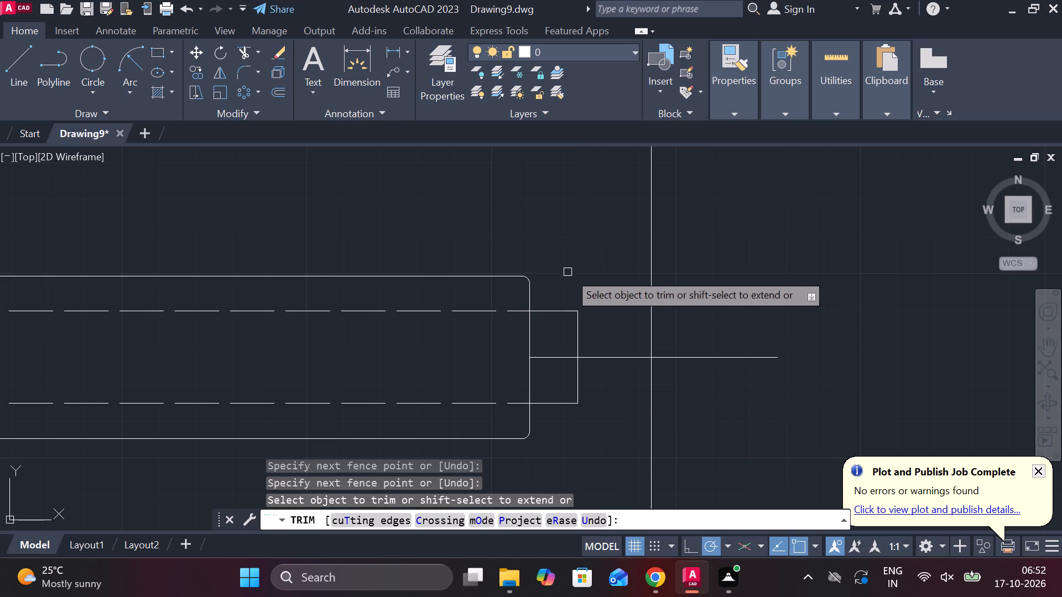
scroll(612, 308, "down", 2)
middle_click_drag(417, 422, 513, 423)
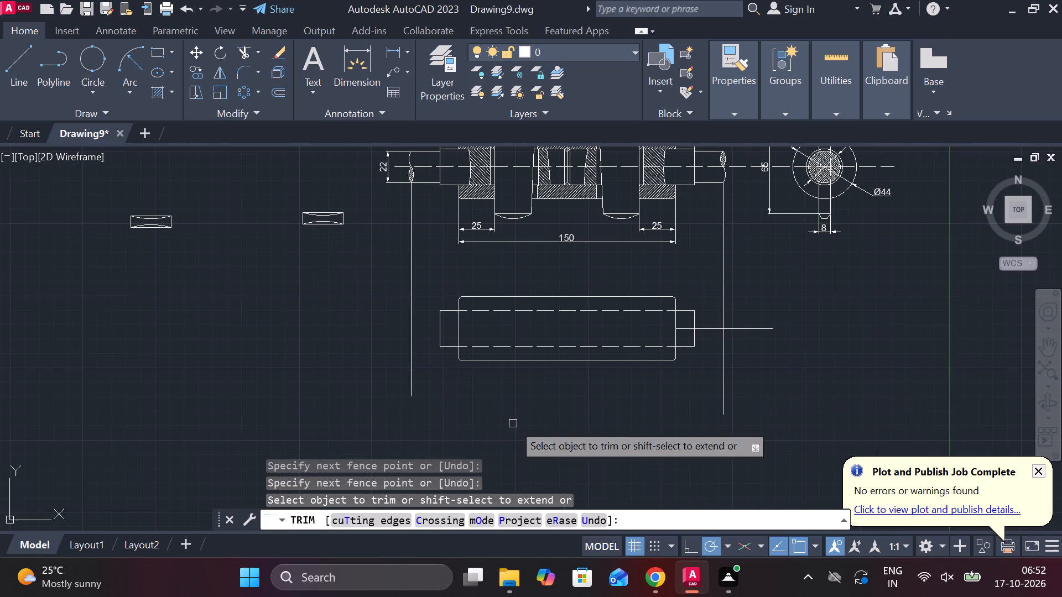
left_click(691, 328)
key("Escape")
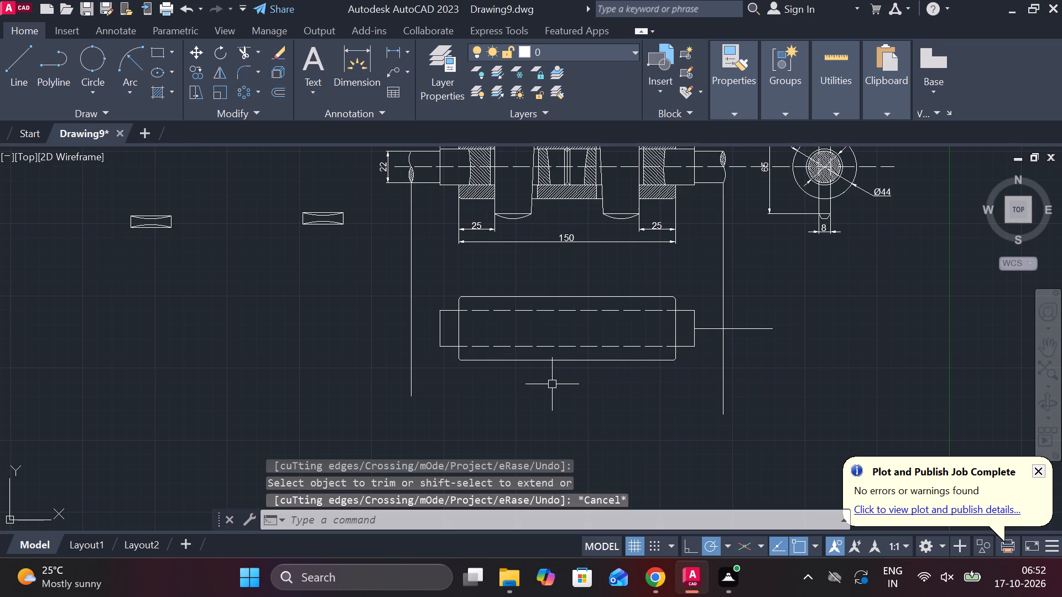
Draw two horizontal lines outward from the left enlarged end, 11 above and 11 below its midpoint, past the projection line.
key("l")
key("Return")
scroll(414, 338, "up", 2)
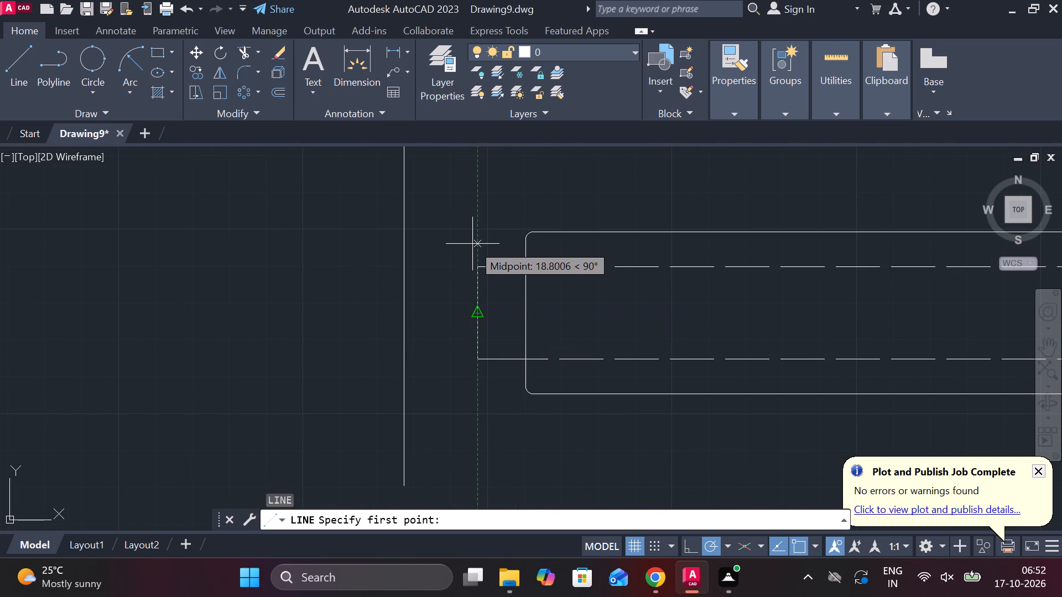
type("11")
key("space")
left_click(330, 279)
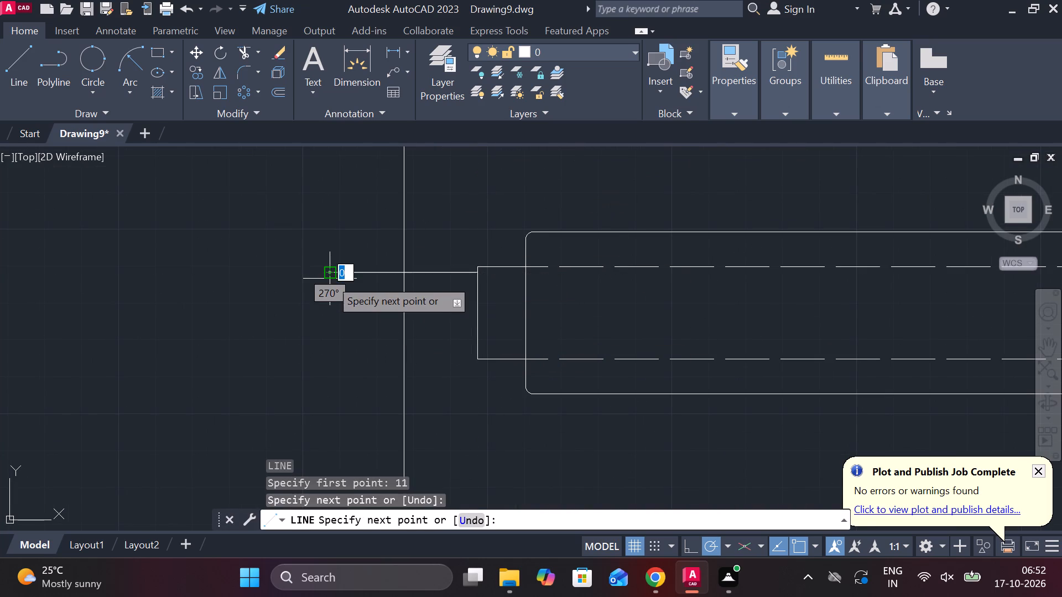
key("Escape")
key("space")
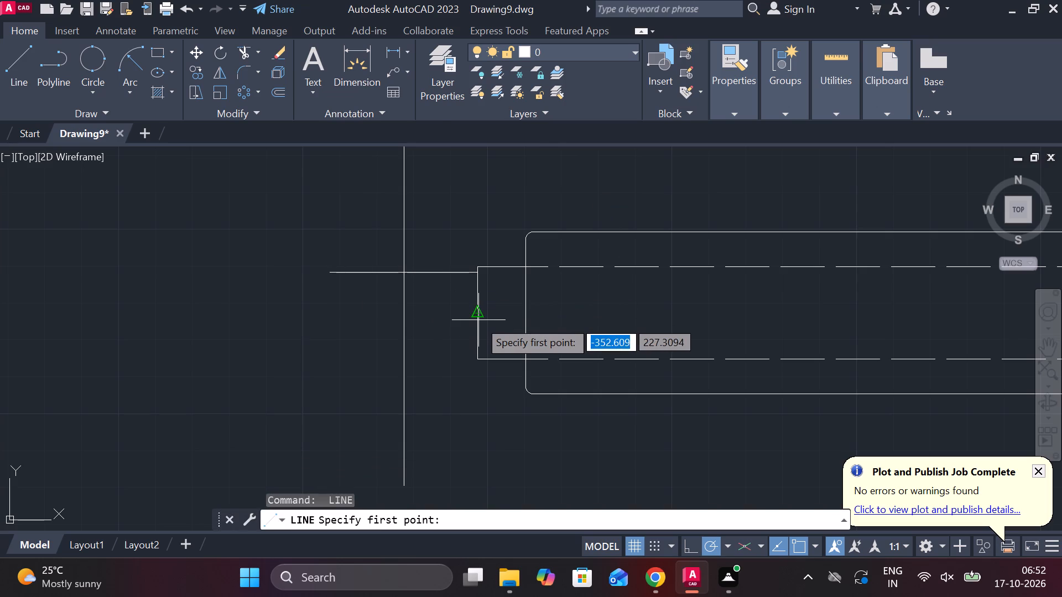
type("11")
key("space")
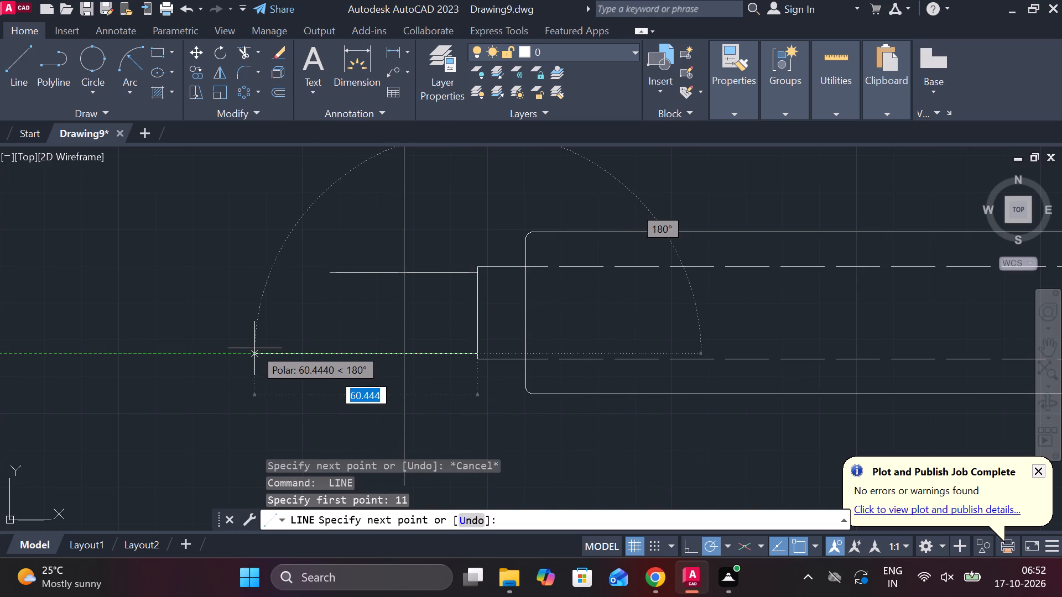
left_click(254, 348)
key("Escape")
Trim the two line overhangs and the vertical projection line to close the left rod as a 22-high rectangle.
type("TR")
key("space")
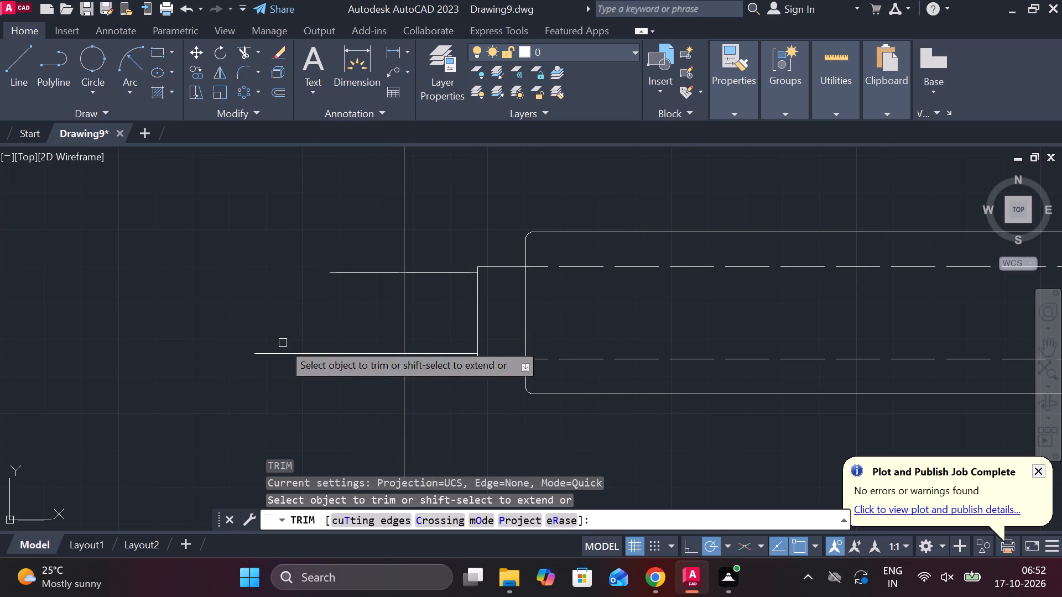
left_click_drag(350, 234, 306, 426)
left_click_drag(293, 263, 509, 214)
left_click_drag(267, 321, 450, 423)
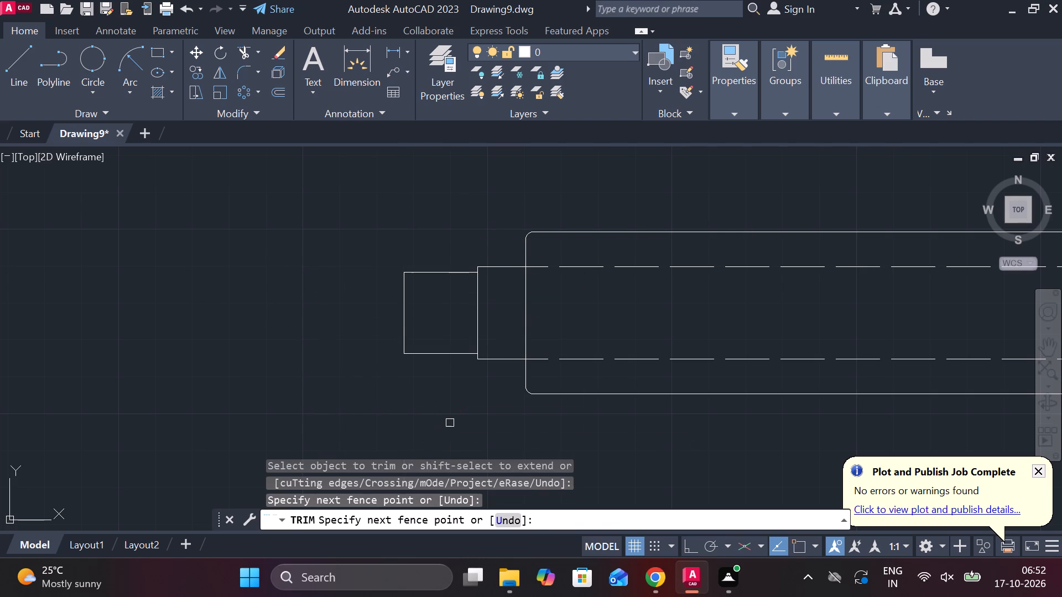
scroll(435, 420, "down", 2)
middle_click_drag(570, 442, 482, 442)
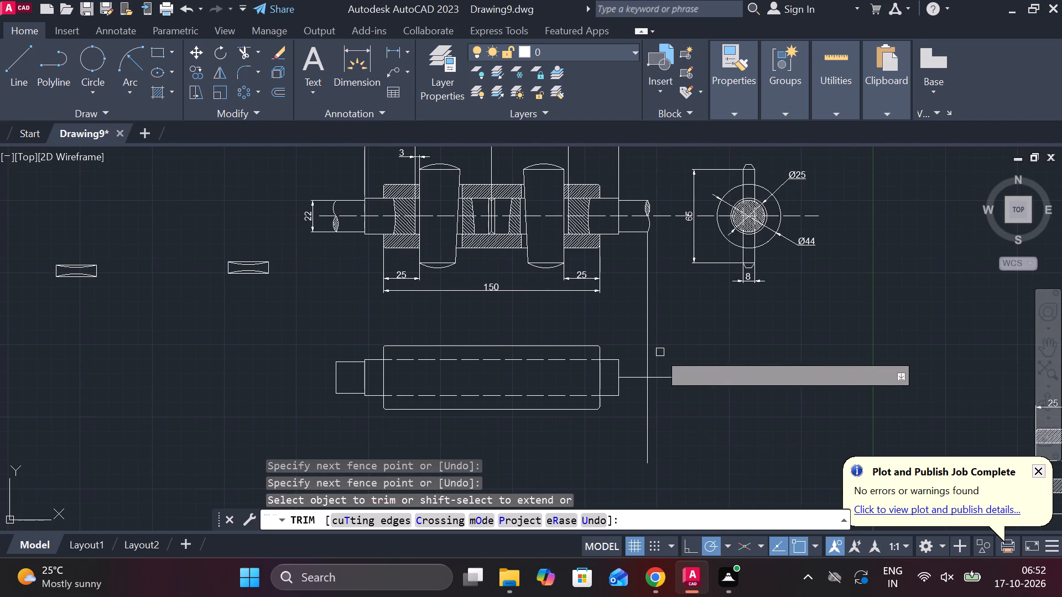
scroll(664, 352, "up", 2)
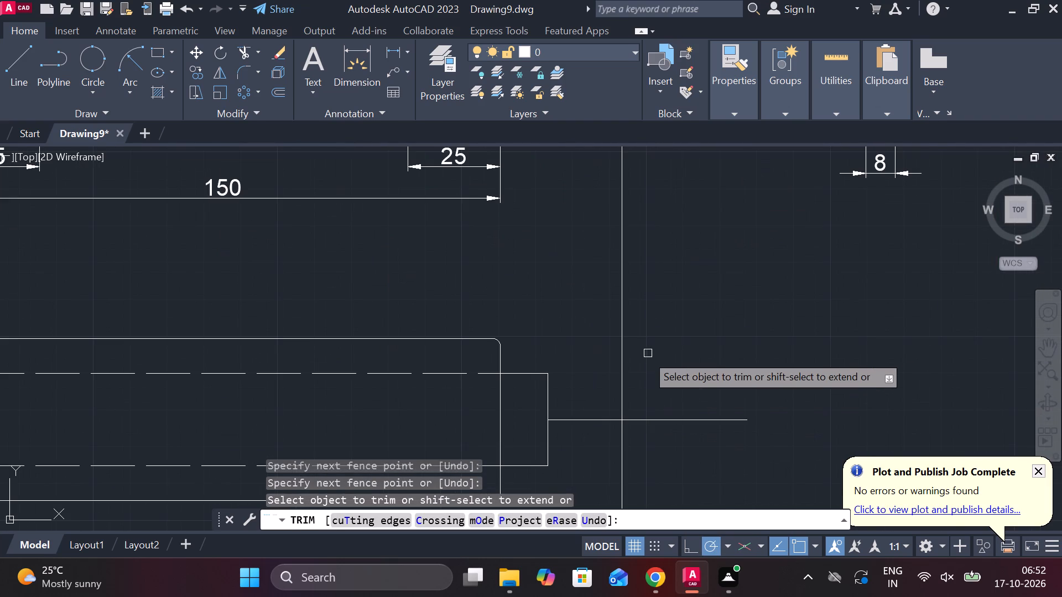
key("Escape")
Draw two horizontal lines outward from the right enlarged end, 11 above and 11 below its midpoint, about 38 and 52 long.
key("l")
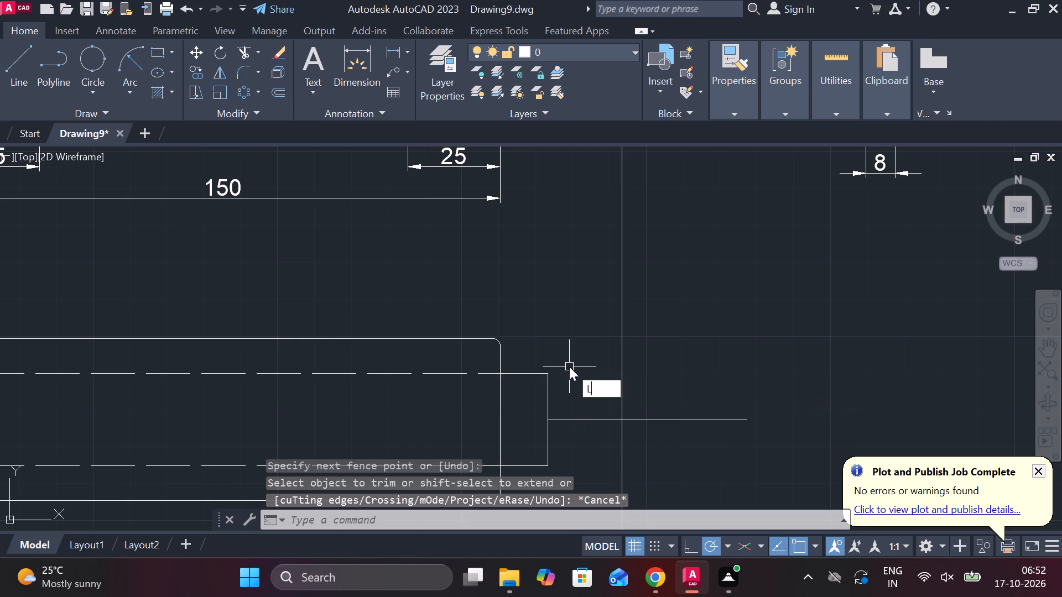
key("Return")
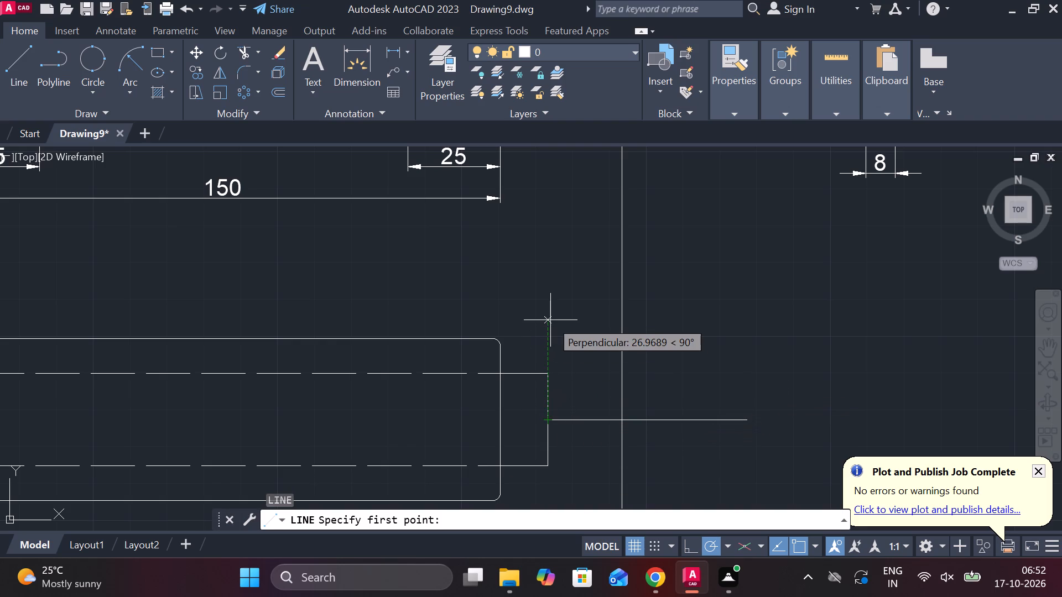
type("11")
key("space")
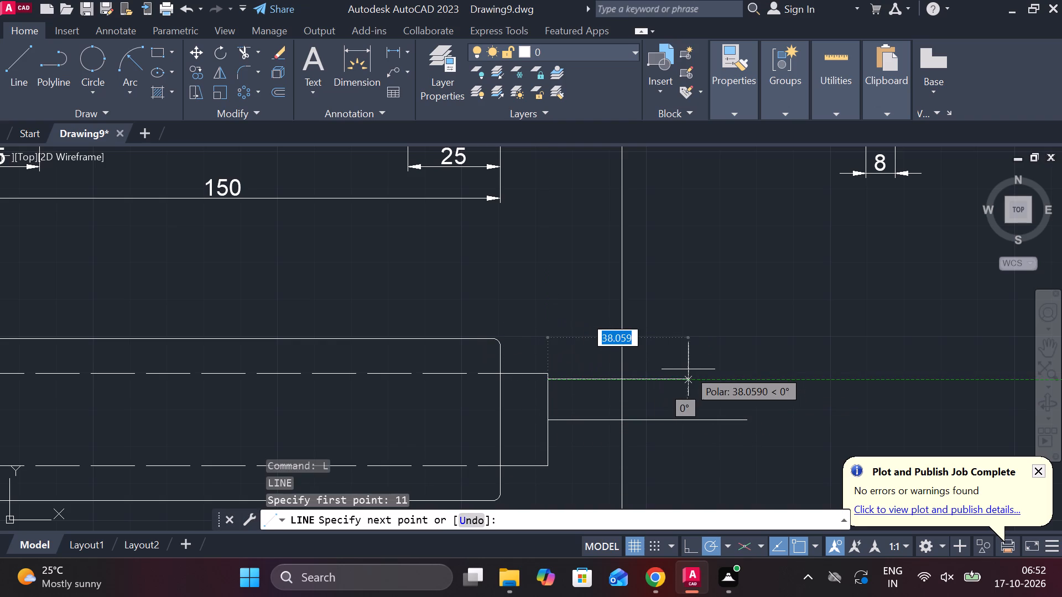
left_click(688, 369)
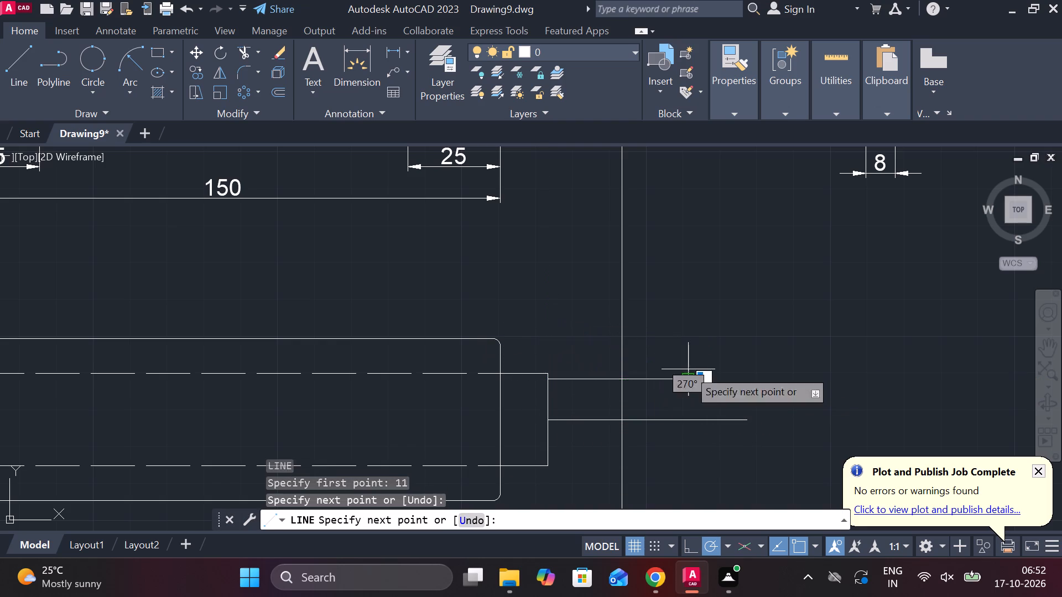
key("Escape")
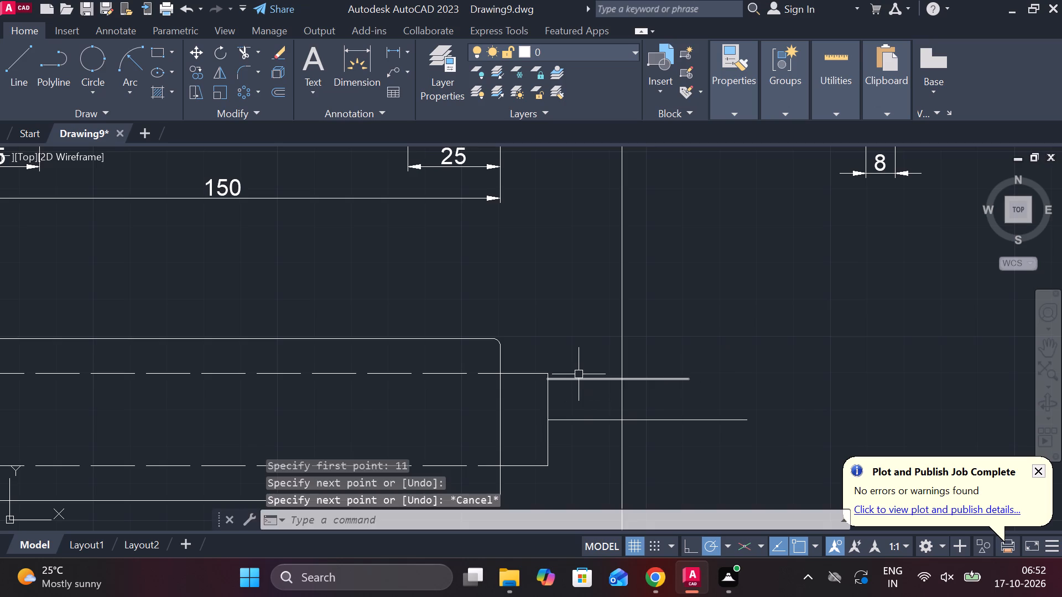
key("space")
middle_click_drag(579, 373, 574, 282)
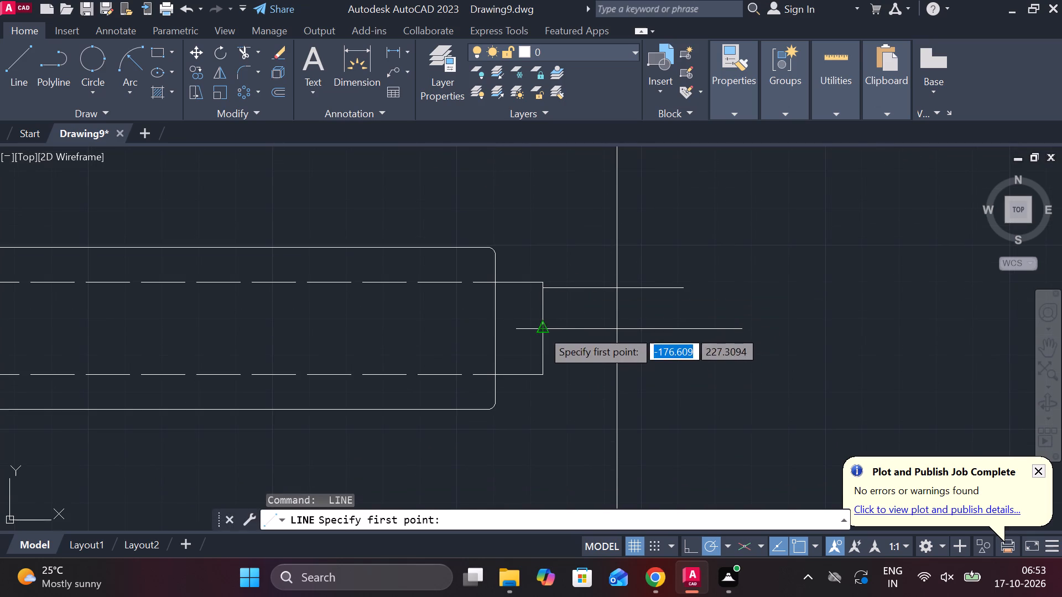
type("11")
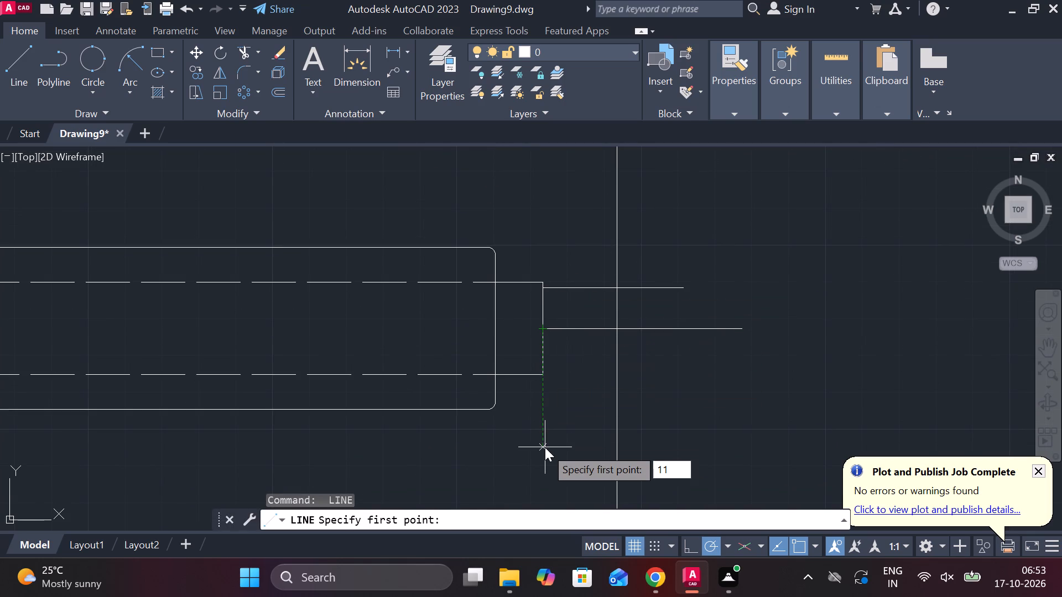
key("space")
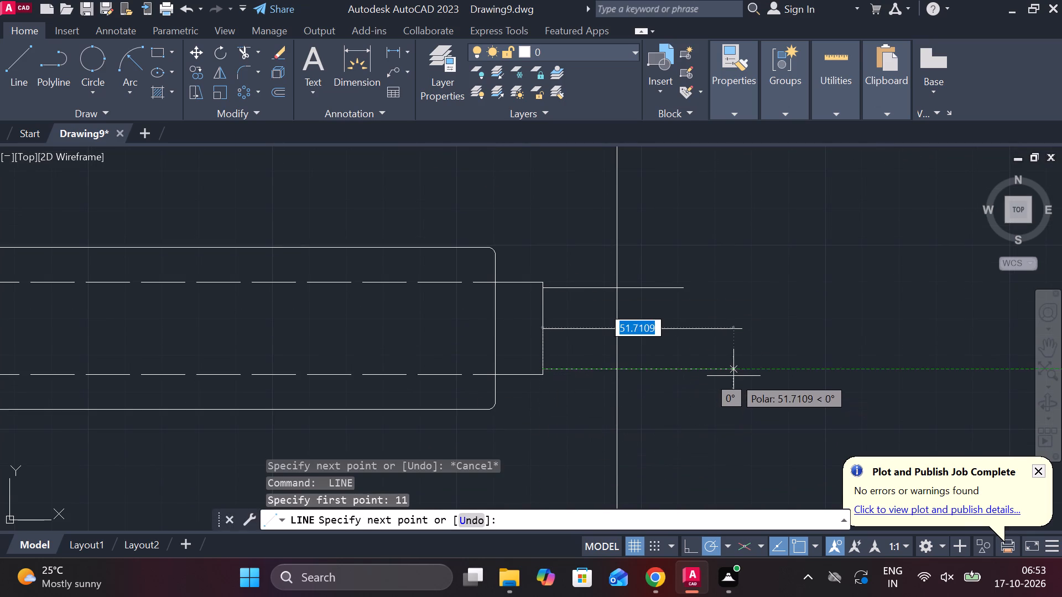
left_click(733, 376)
key("Escape")
Trim the overhangs and projection line to close the right rod, removing the centre line segment left inside it.
type("TR")
key("space")
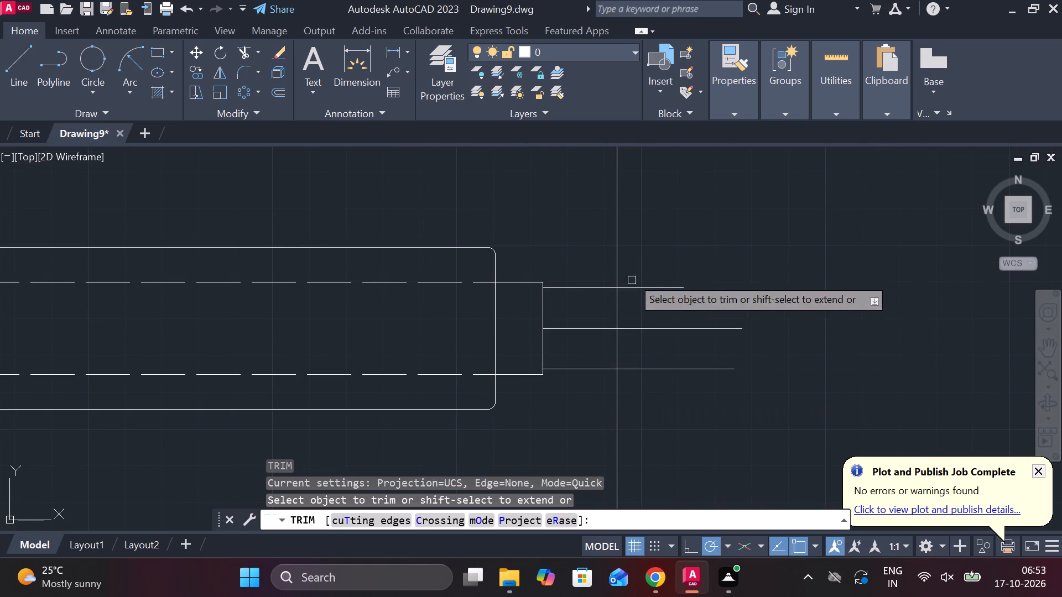
left_click_drag(622, 222, 597, 447)
left_click_drag(662, 270, 564, 222)
scroll(581, 238, "down", 1)
scroll(630, 266, "down", 1)
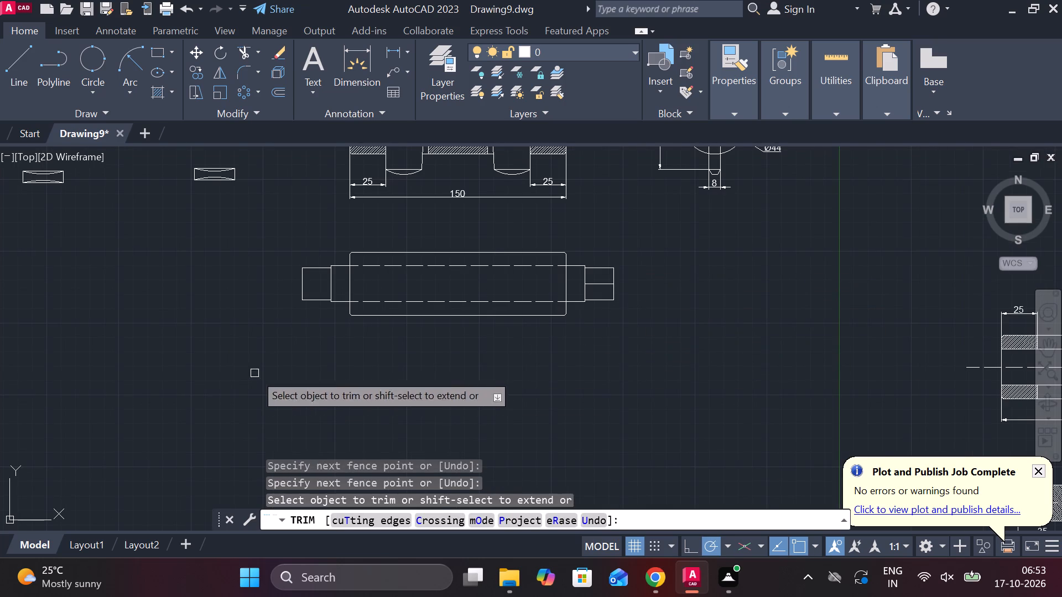
middle_click(263, 375)
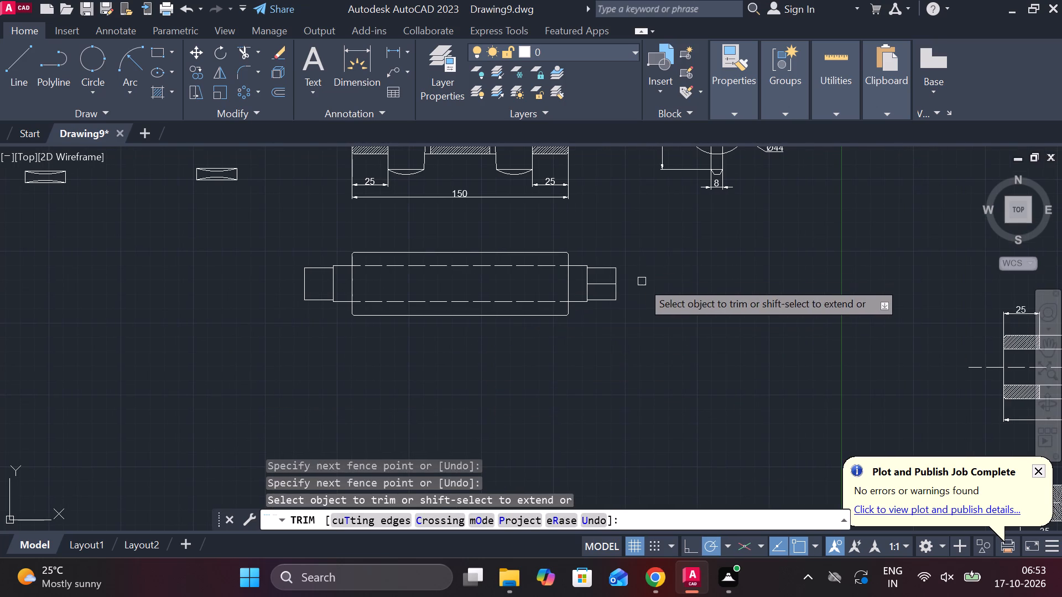
left_click(612, 281)
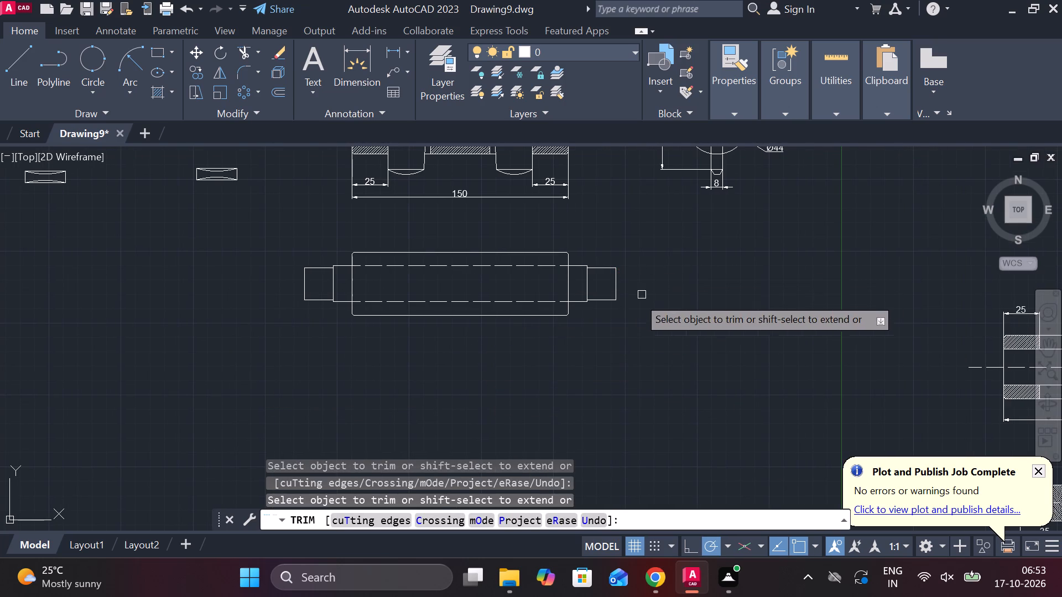
scroll(378, 339, "up", 1)
middle_click_drag(417, 346, 478, 389)
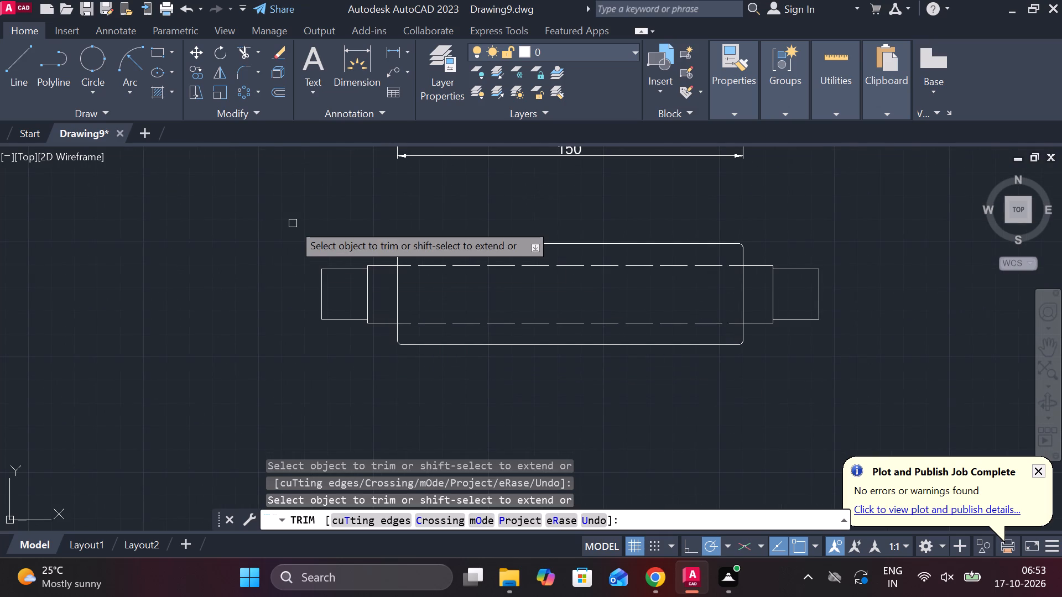
key("Escape")
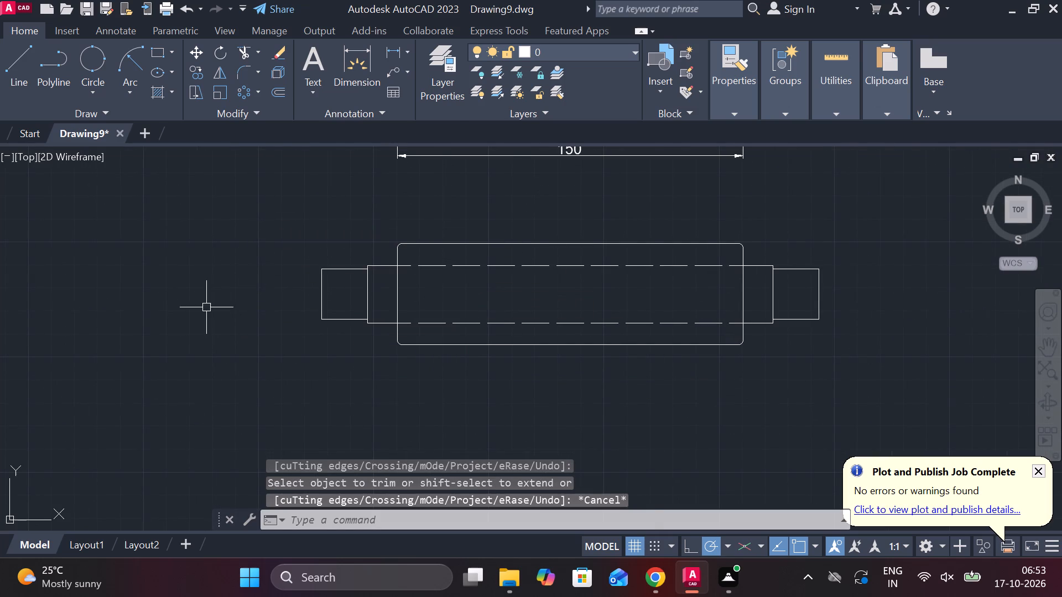
Draw a start-end-radius arc bulging outward from the left rod's upper outer corner to the midpoint of its end edge.
scroll(211, 303, "up", 1)
left_click(130, 53)
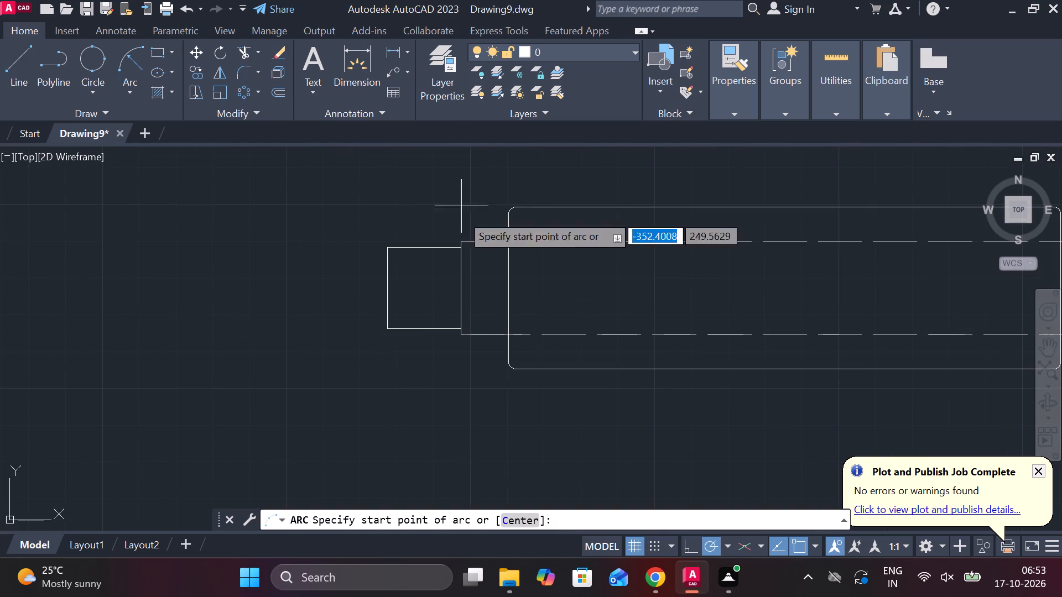
scroll(455, 241, "up", 2)
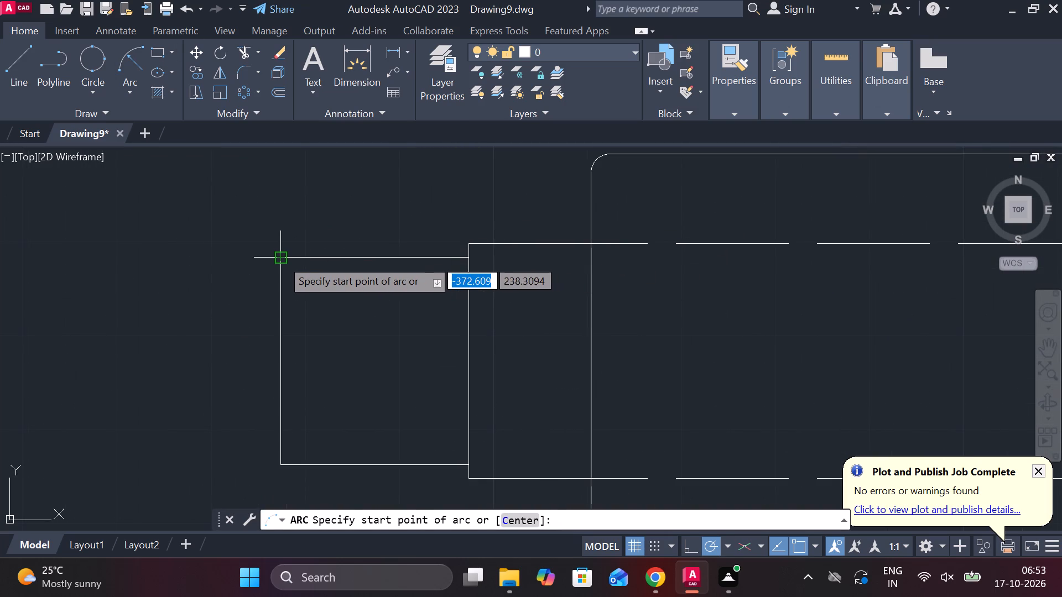
left_click(281, 259)
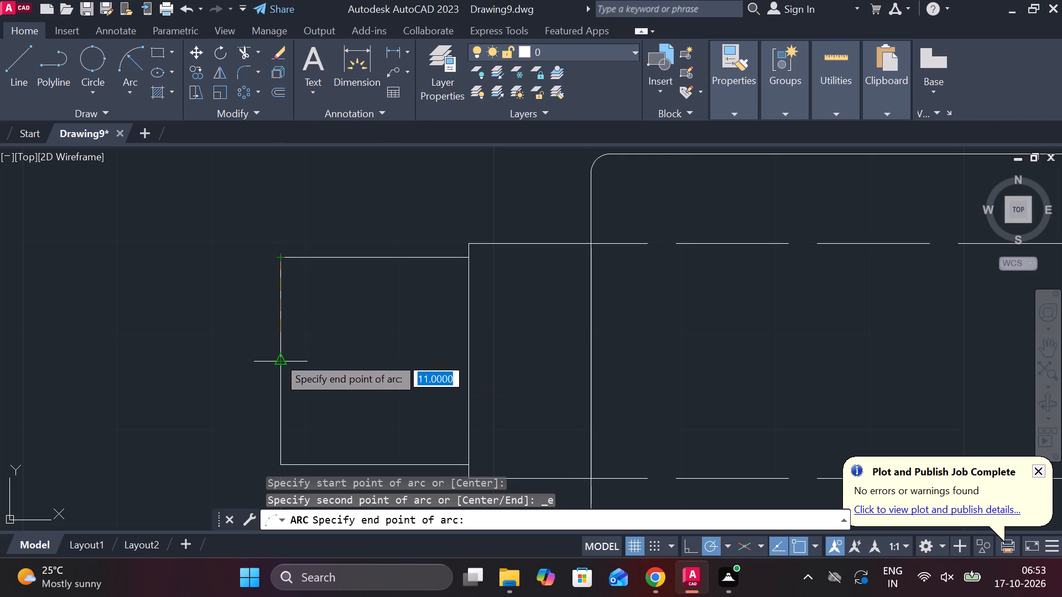
left_click(278, 357)
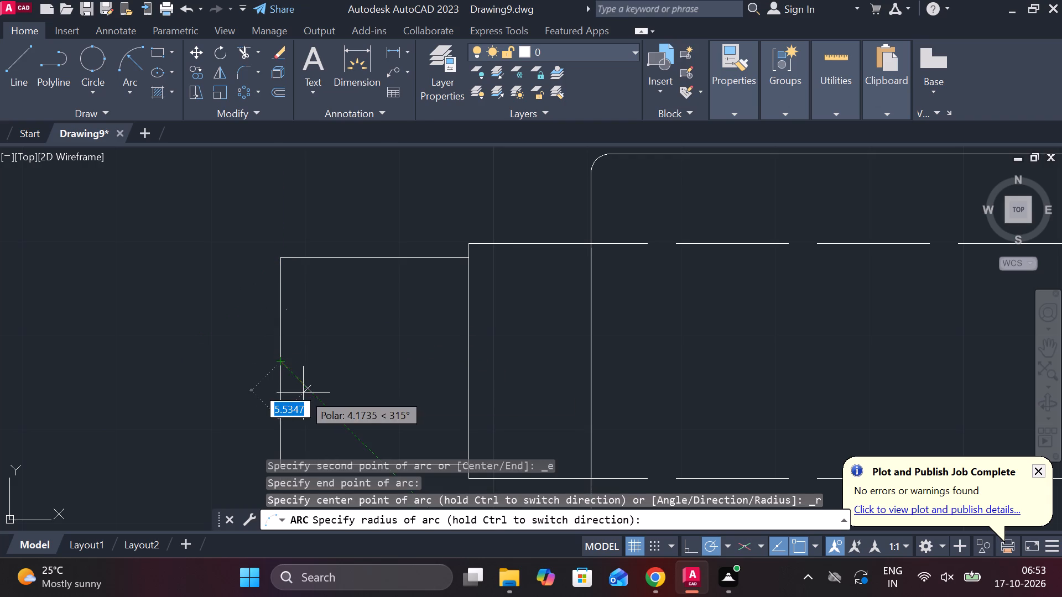
left_click(388, 365)
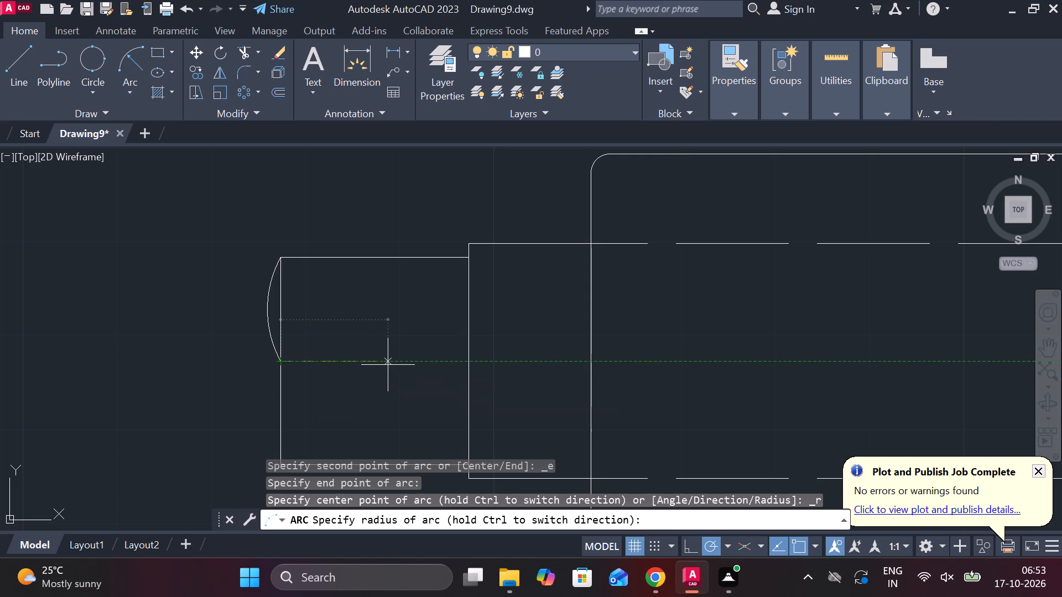
Copy the left rod's end arc 11 straight down, from the end edge's midpoint to the rod's lower outer corner.
key("Escape")
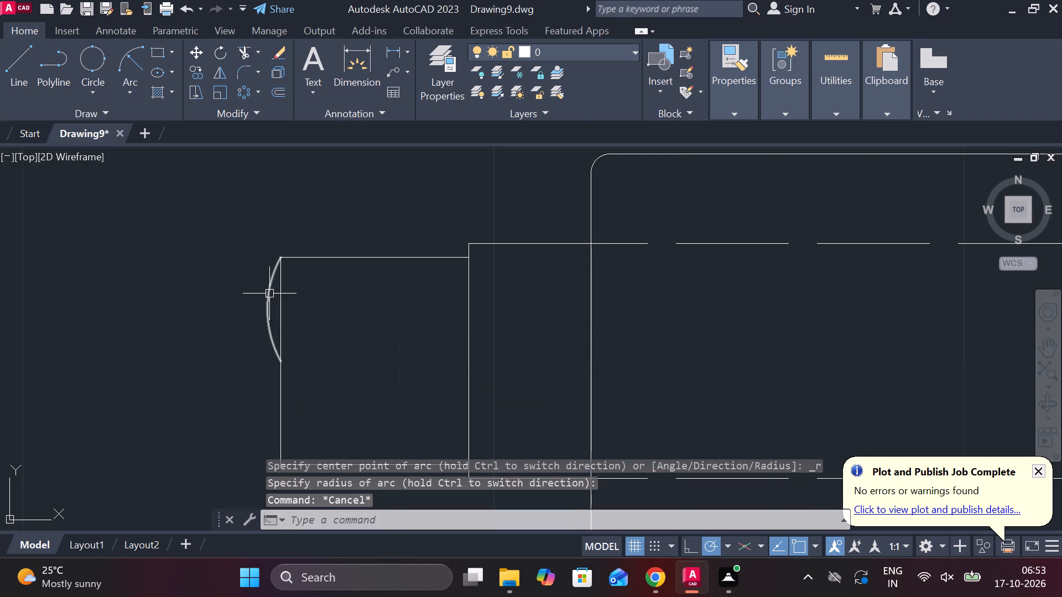
left_click(269, 294)
type("CO")
left_click(419, 380)
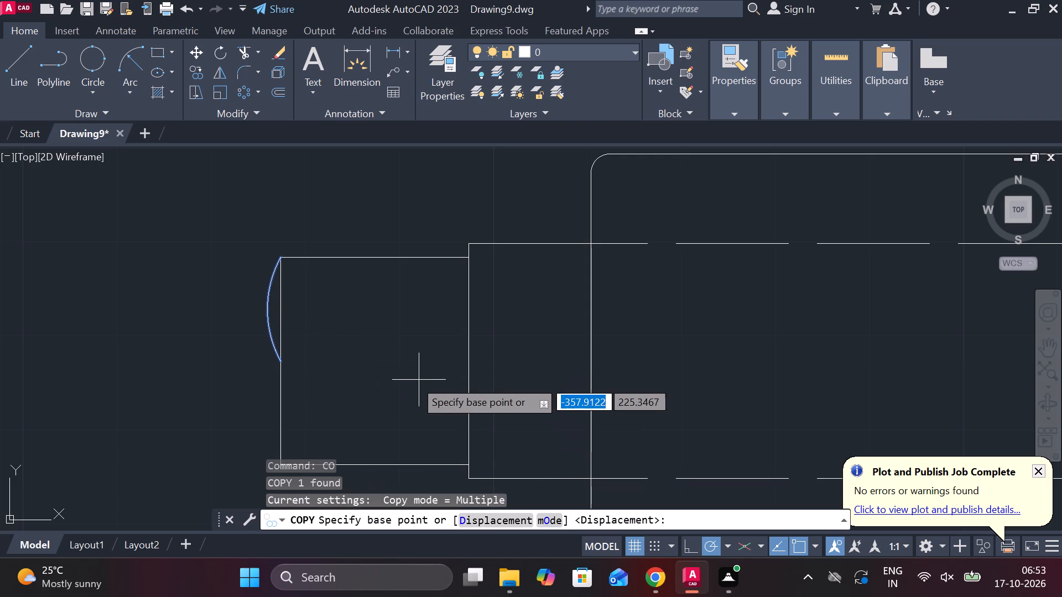
middle_click_drag(398, 376, 398, 370)
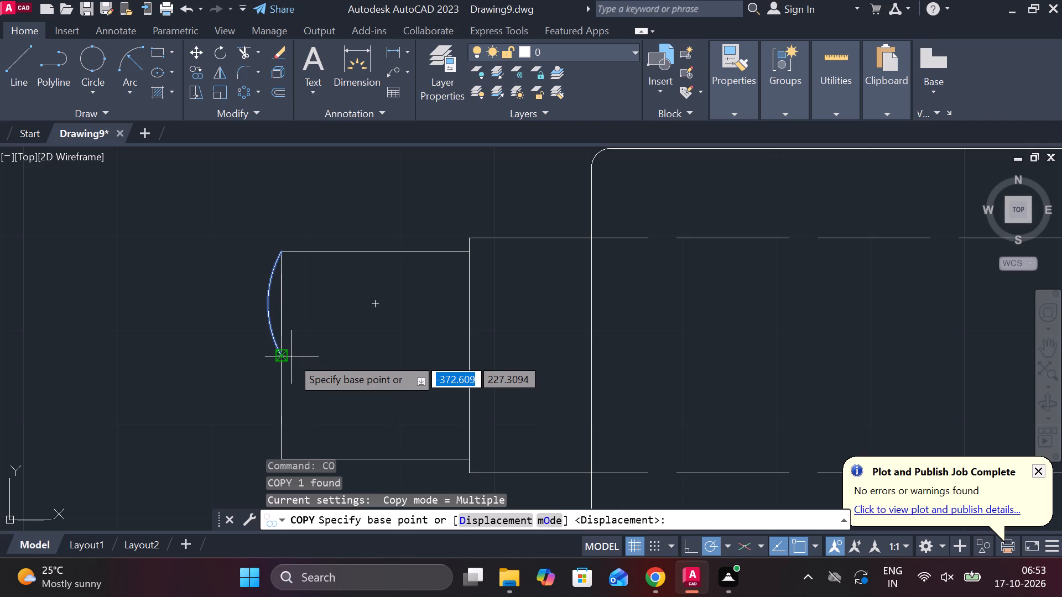
left_click(291, 357)
middle_click_drag(288, 379, 305, 348)
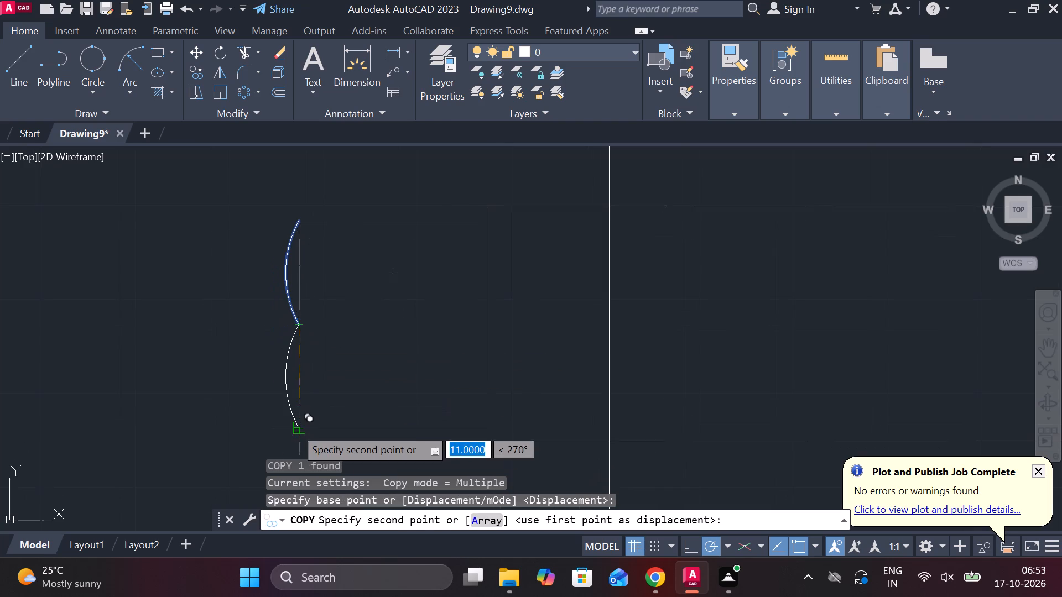
left_click(294, 427)
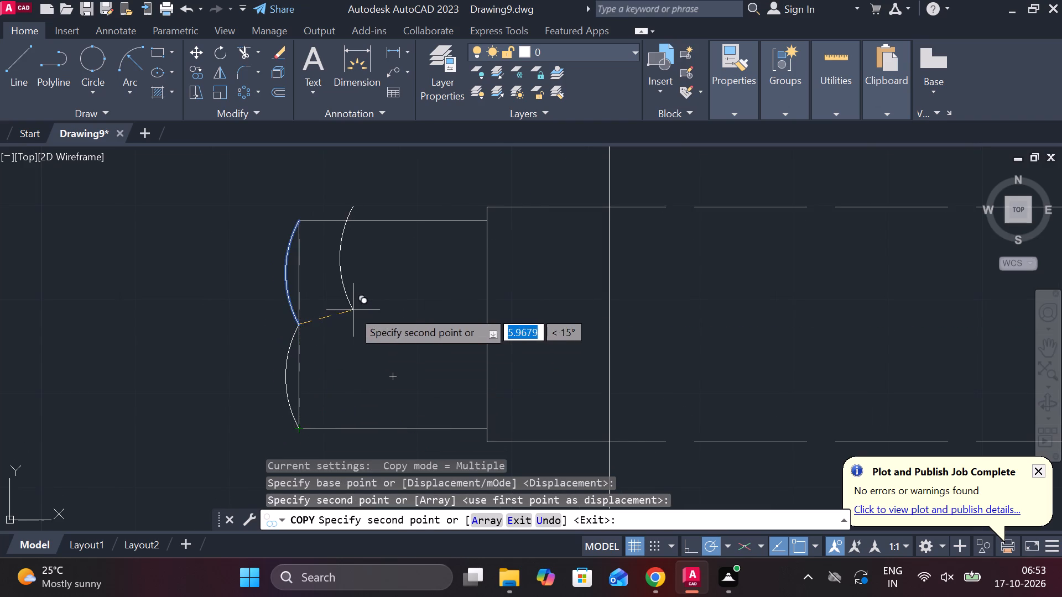
key("Escape")
Mirror the left rod's upper arc about the vertical end edge, keeping the source arc.
left_click(287, 266)
type("MI")
key("Return")
left_click(302, 323)
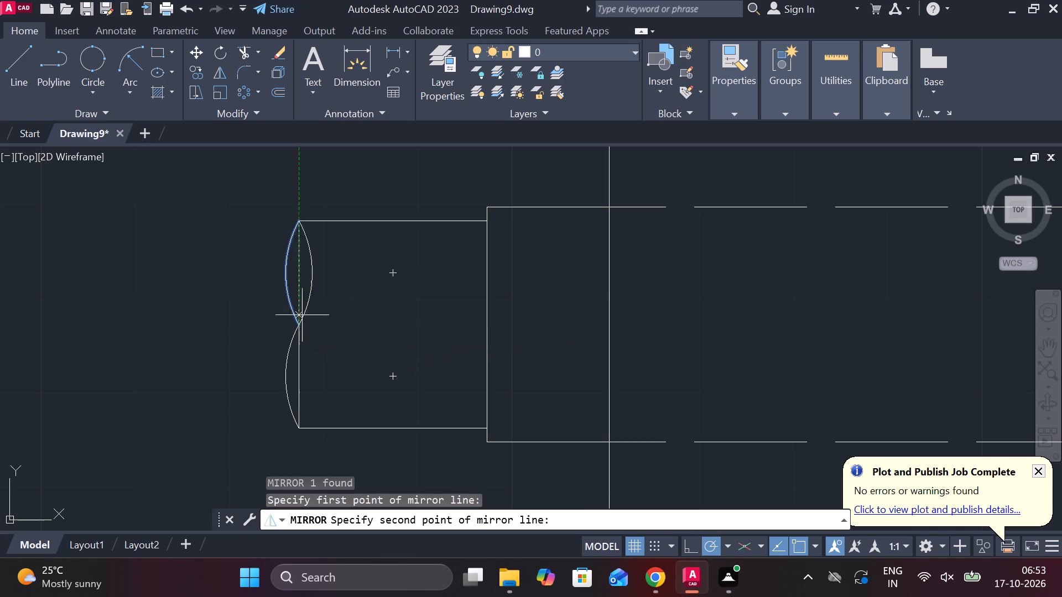
left_click(302, 226)
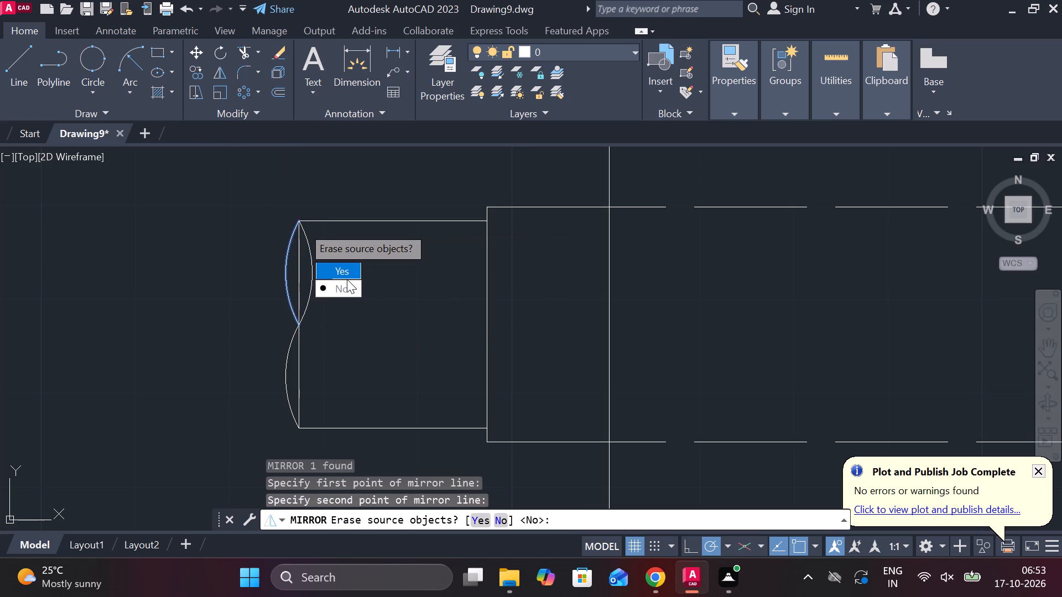
left_click_drag(347, 289, 302, 226)
Erase the straight vertical end edge of the left rod, leaving only the break curve.
left_click(298, 264)
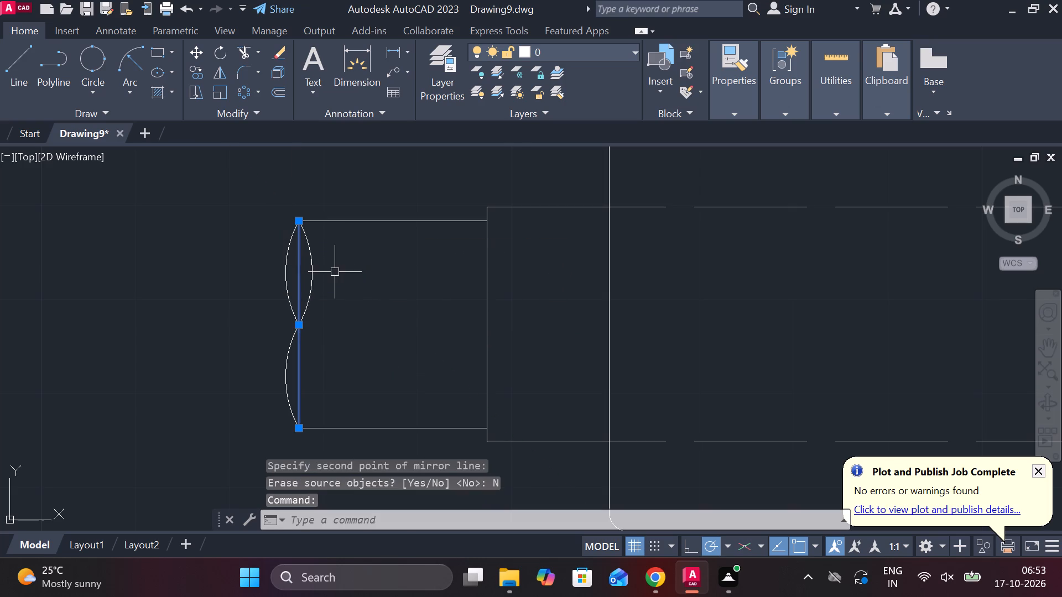
type("E")
key("space")
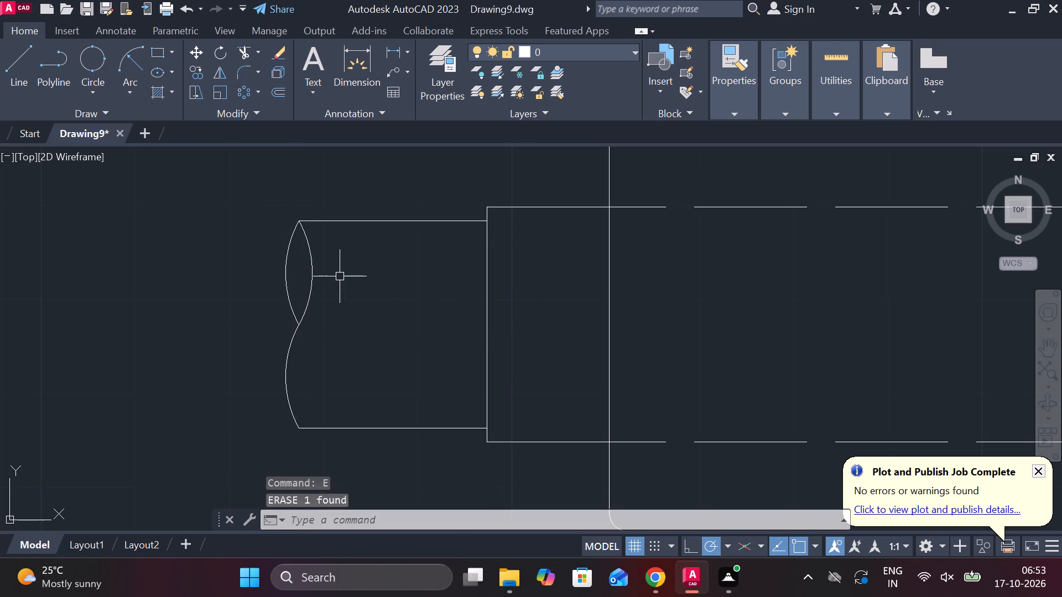
Copy the left rod's upper pair of arcs from their lower meeting point to the right rod's lower outer corner.
scroll(340, 276, "down", 2)
middle_click_drag(342, 359, 326, 357)
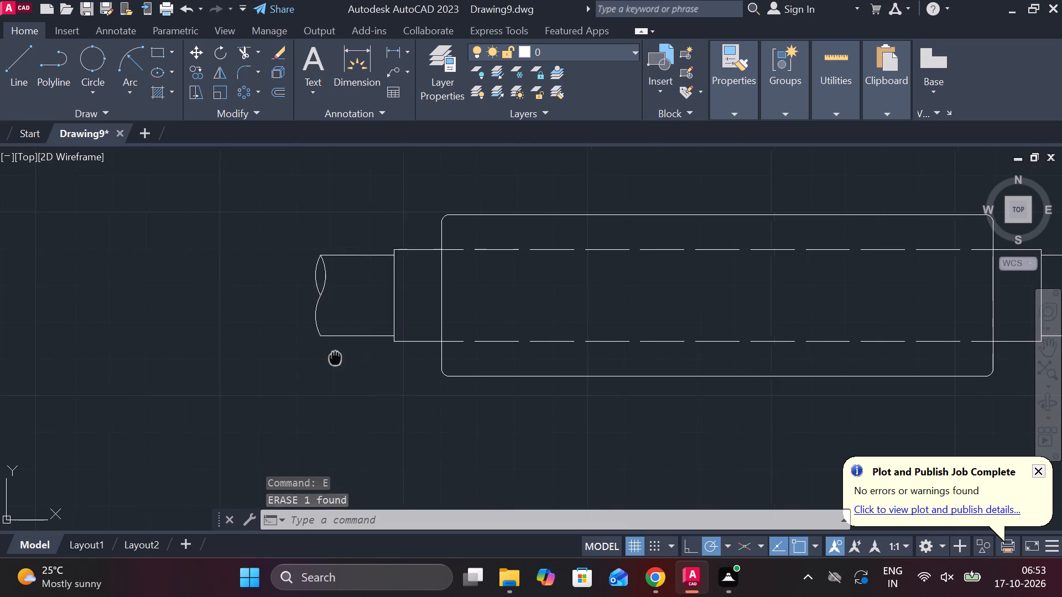
middle_click_drag(326, 357, 310, 356)
scroll(315, 356, "down", 1)
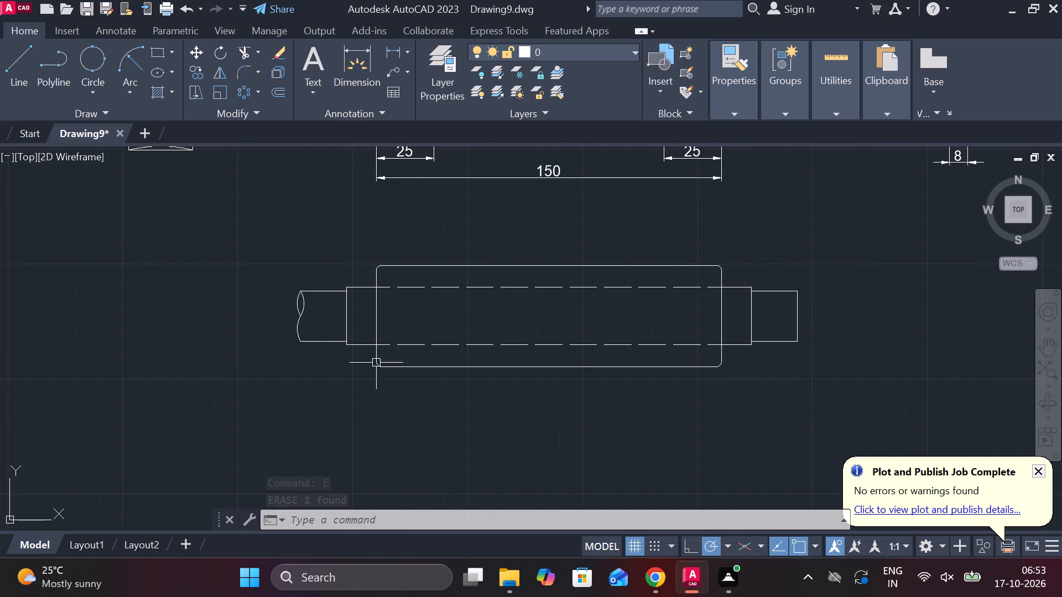
middle_click_drag(643, 387, 222, 404)
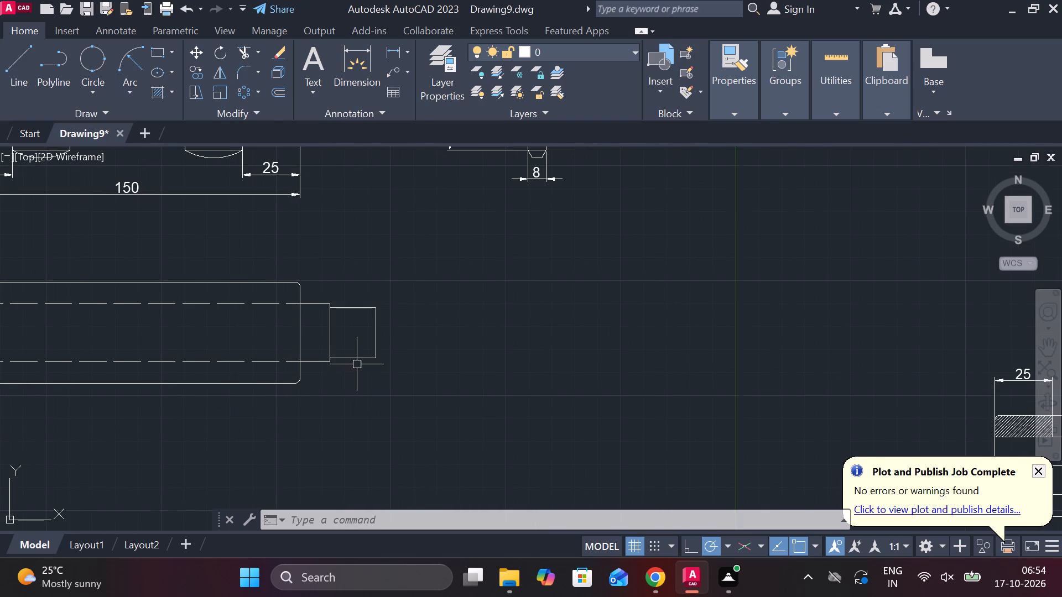
middle_click_drag(347, 381, 719, 386)
scroll(176, 362, "up", 2)
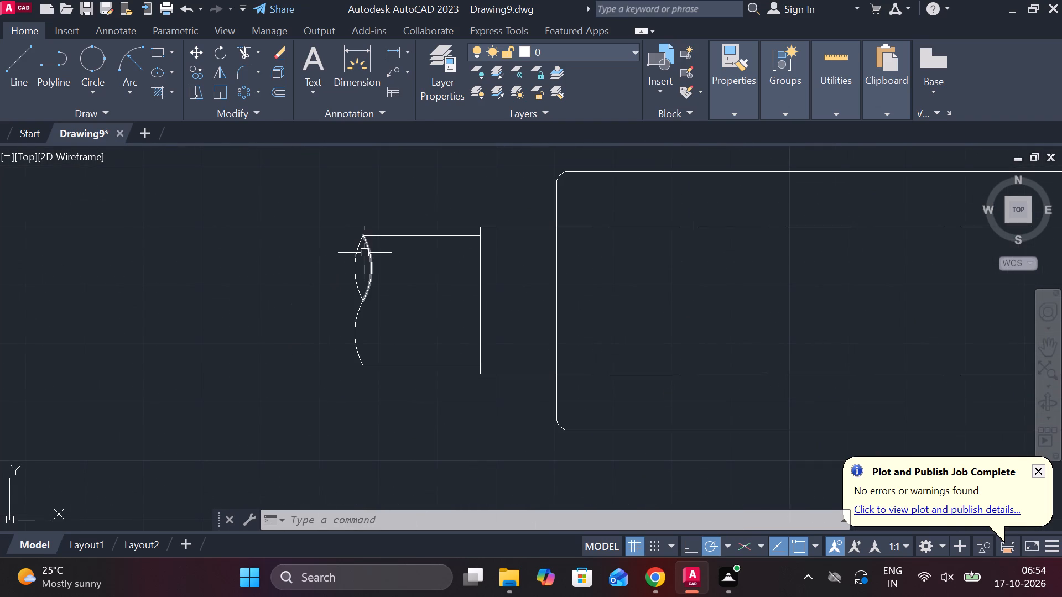
left_click(352, 270)
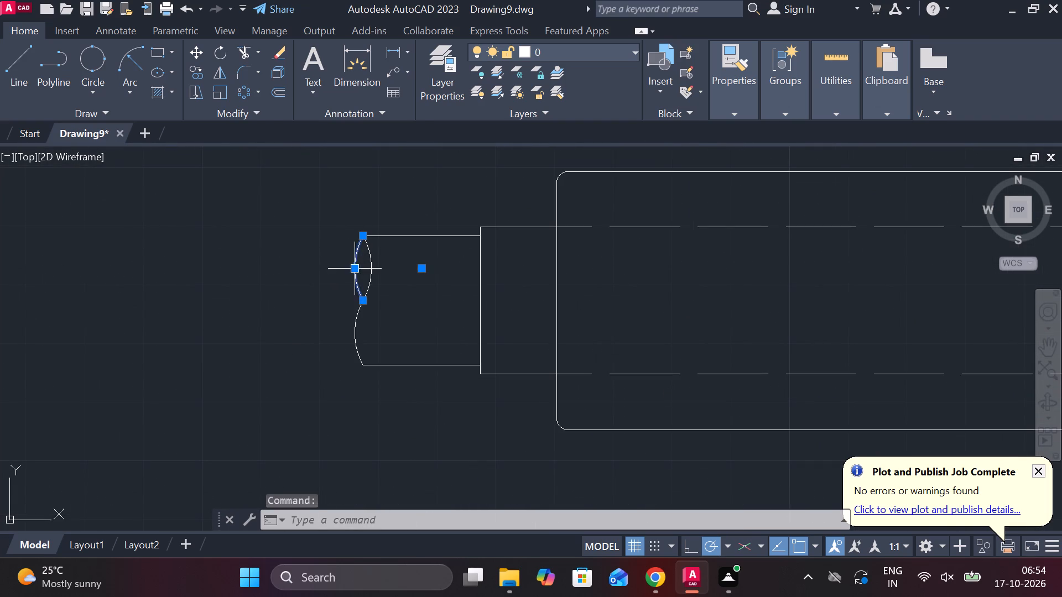
left_click(374, 269)
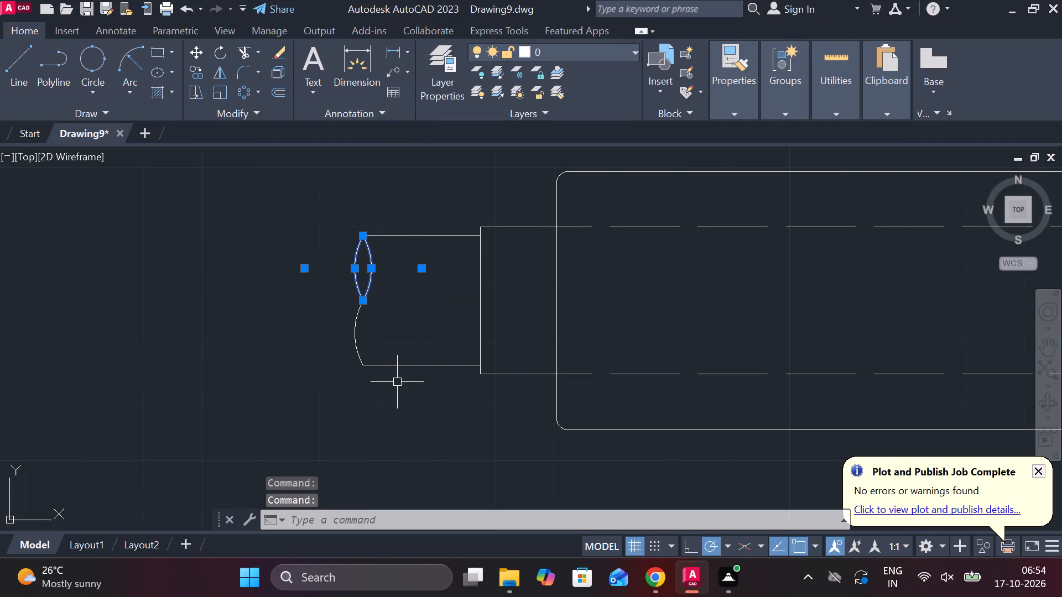
type("CO")
key("Return")
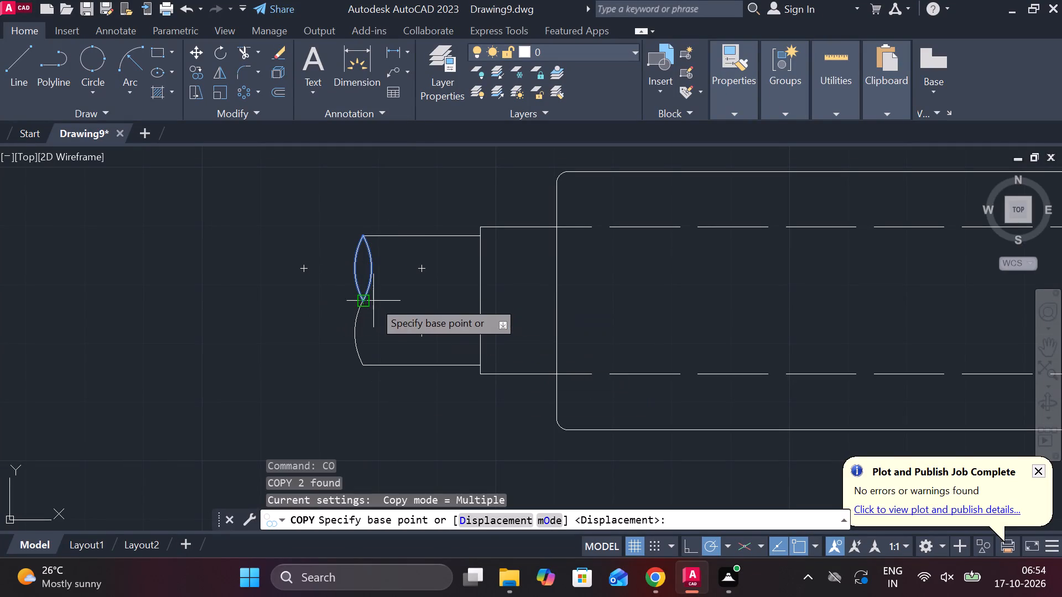
left_click(367, 298)
scroll(369, 311, "down", 1)
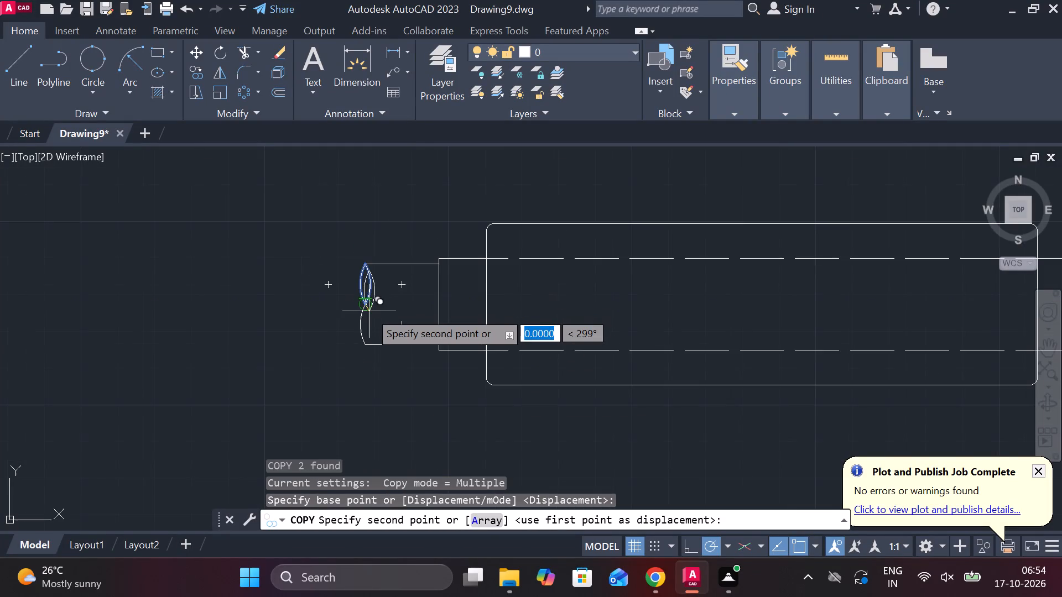
middle_click_drag(424, 387, 157, 365)
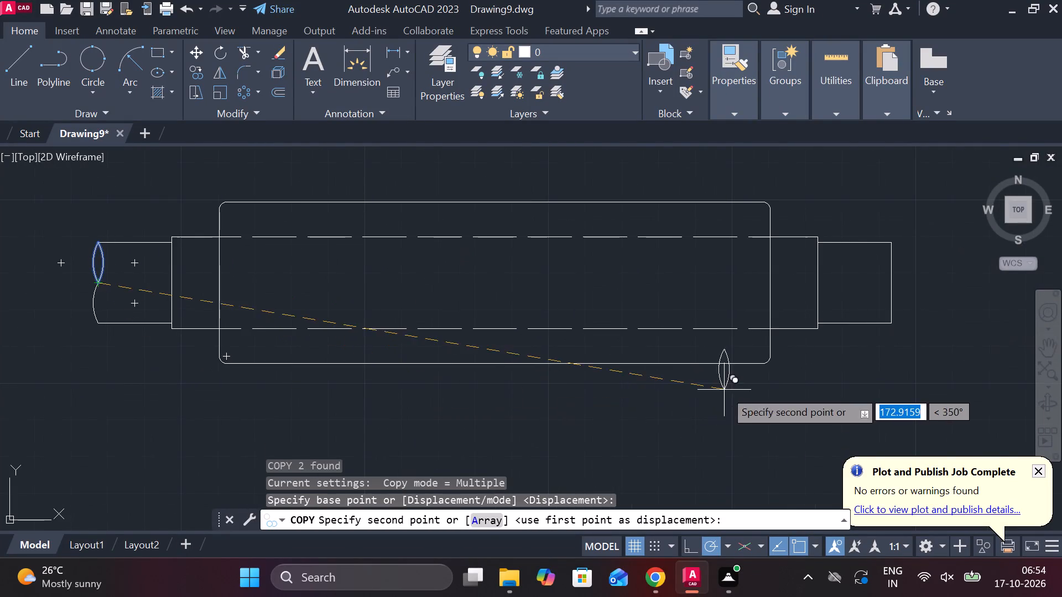
middle_click_drag(715, 390, 529, 417)
scroll(704, 325, "up", 2)
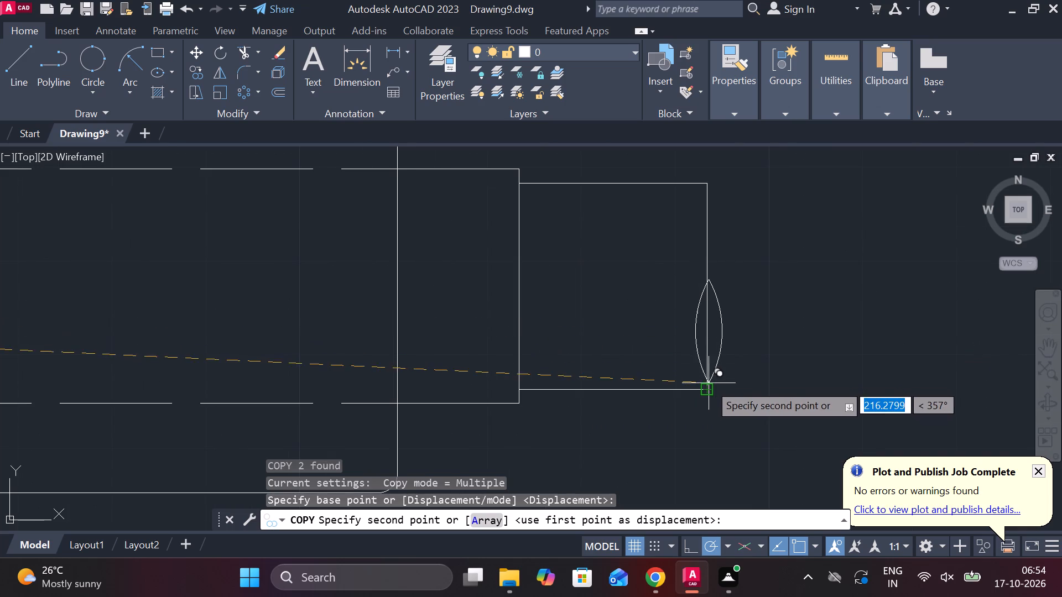
scroll(708, 389, "up", 3)
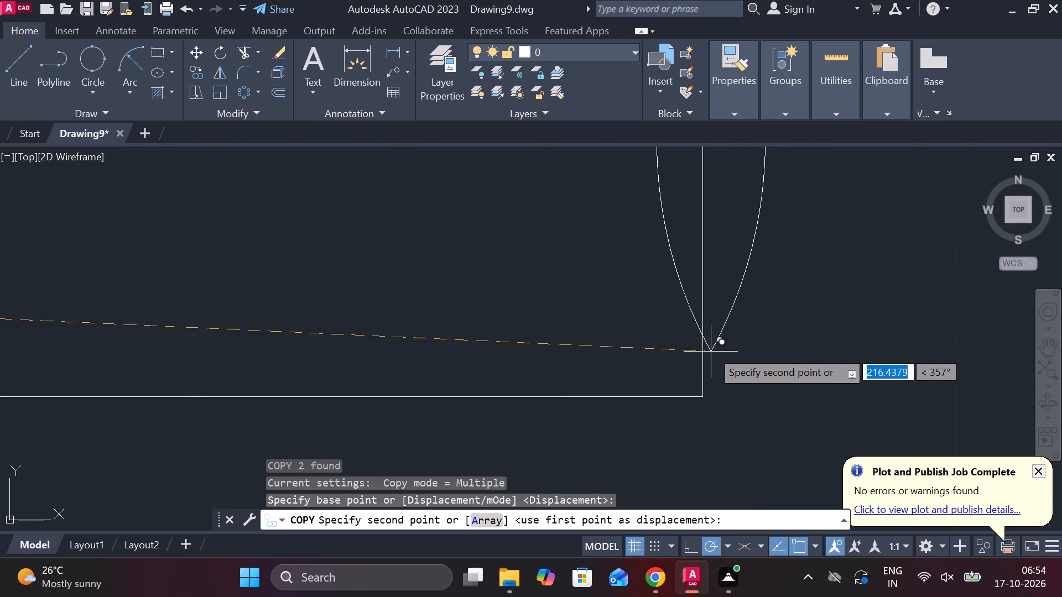
left_click(704, 394)
scroll(792, 360, "down", 2)
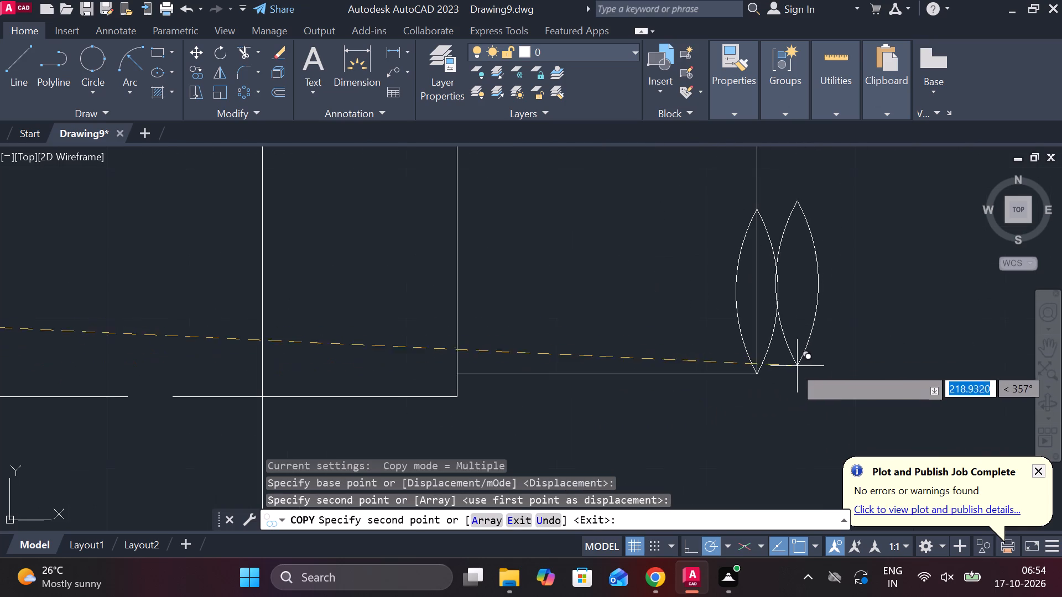
key("Escape")
Copy the right rod's outward-bulging arc from the lower outer corner up to the end edge's midpoint.
scroll(711, 354, "down", 3)
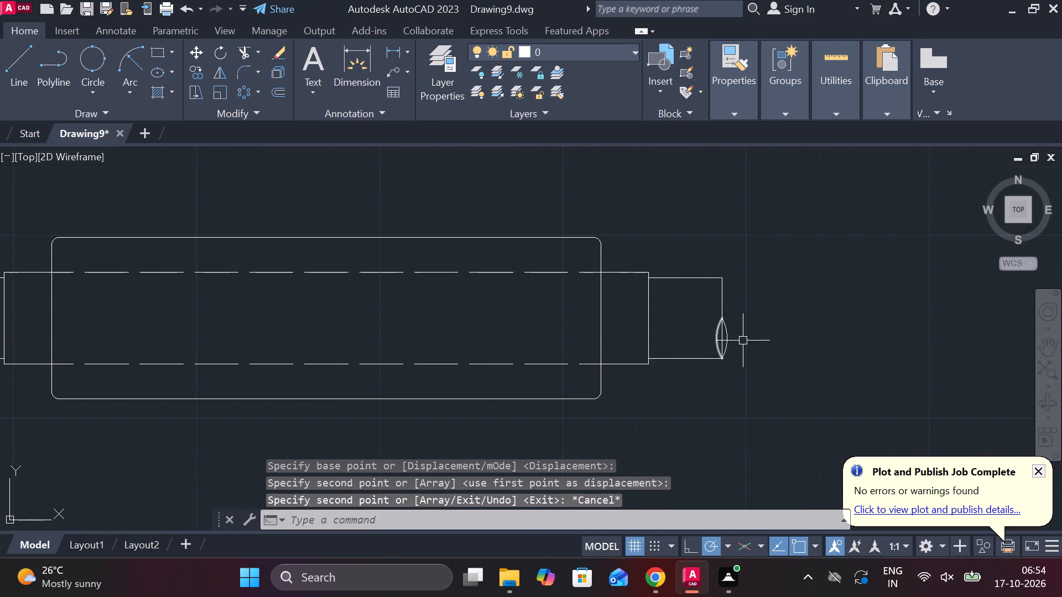
scroll(745, 338, "up", 2)
scroll(702, 324, "up", 1)
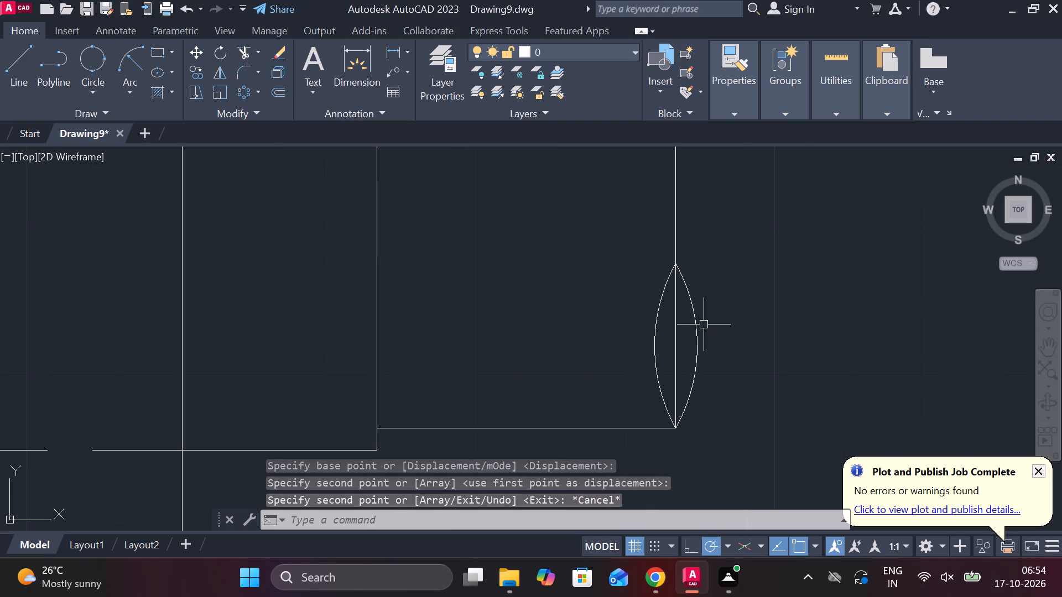
left_click(688, 297)
type("CO")
key("Return")
left_click(676, 428)
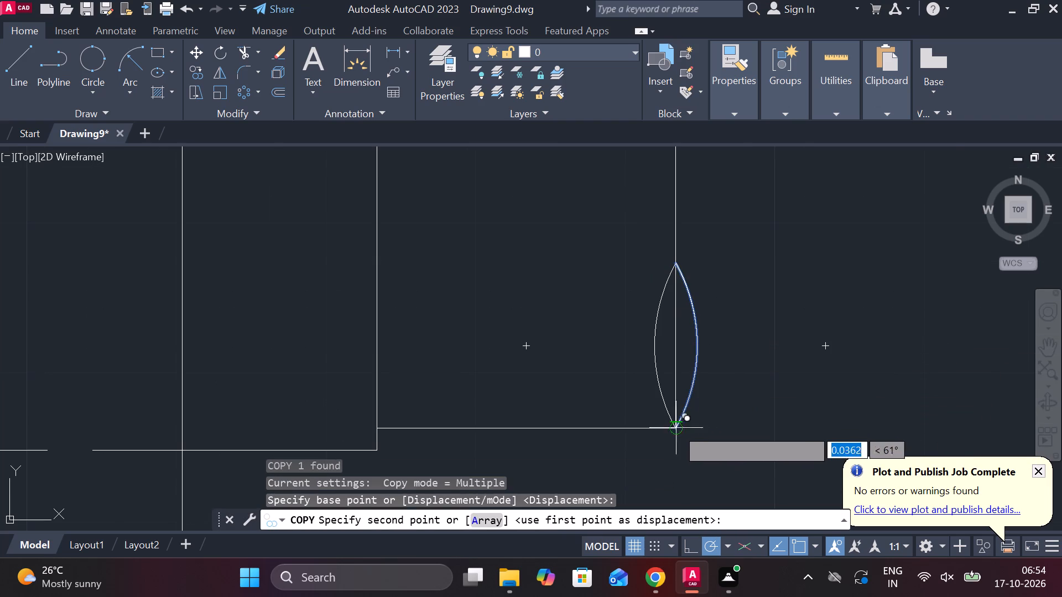
middle_click_drag(691, 389, 691, 472)
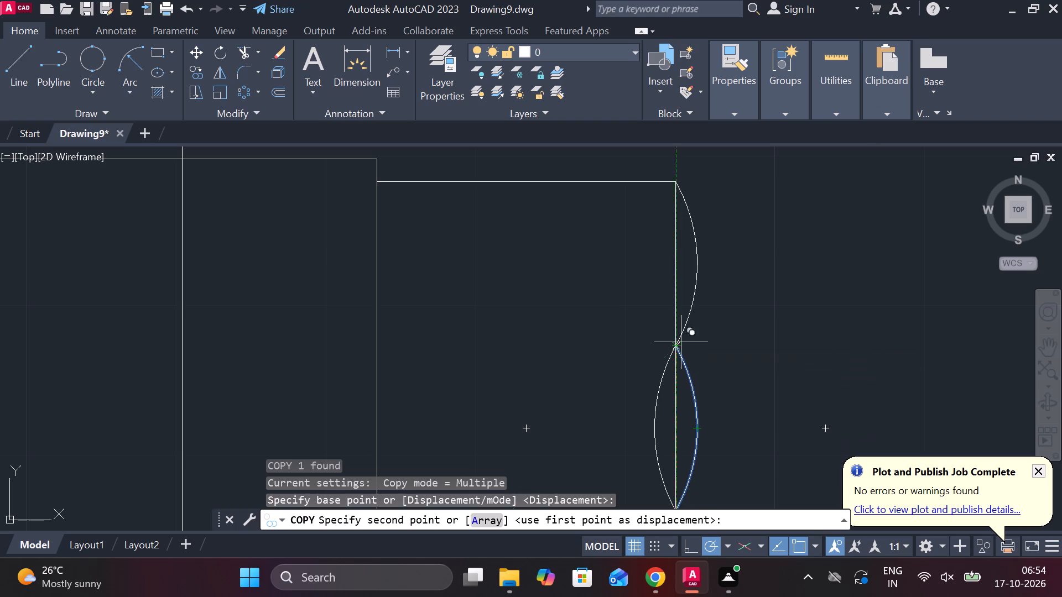
left_click(681, 343)
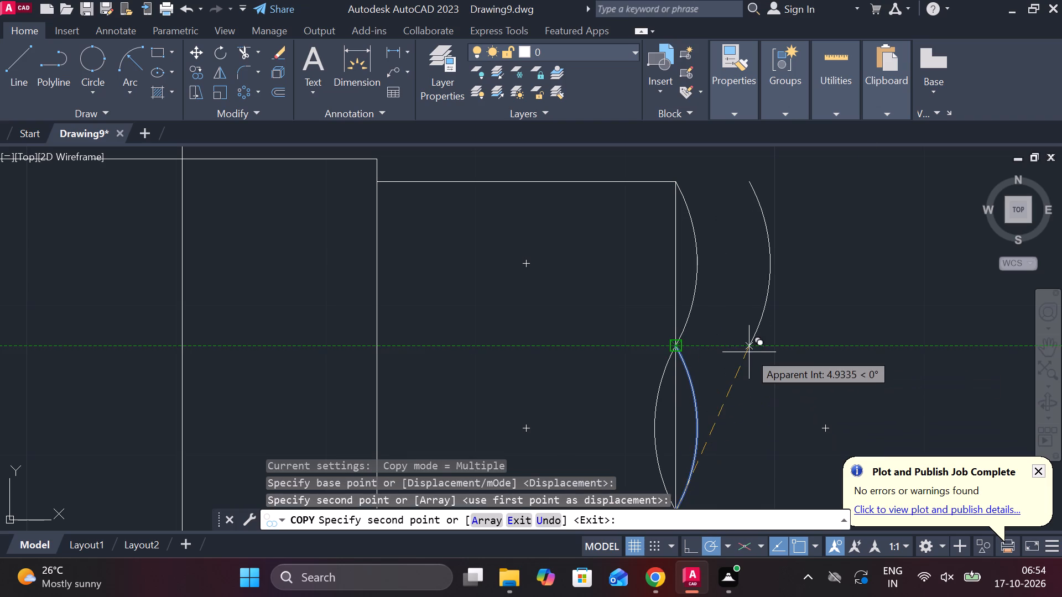
key("Escape")
Erase the straight vertical end edge of the right rod.
left_click(680, 411)
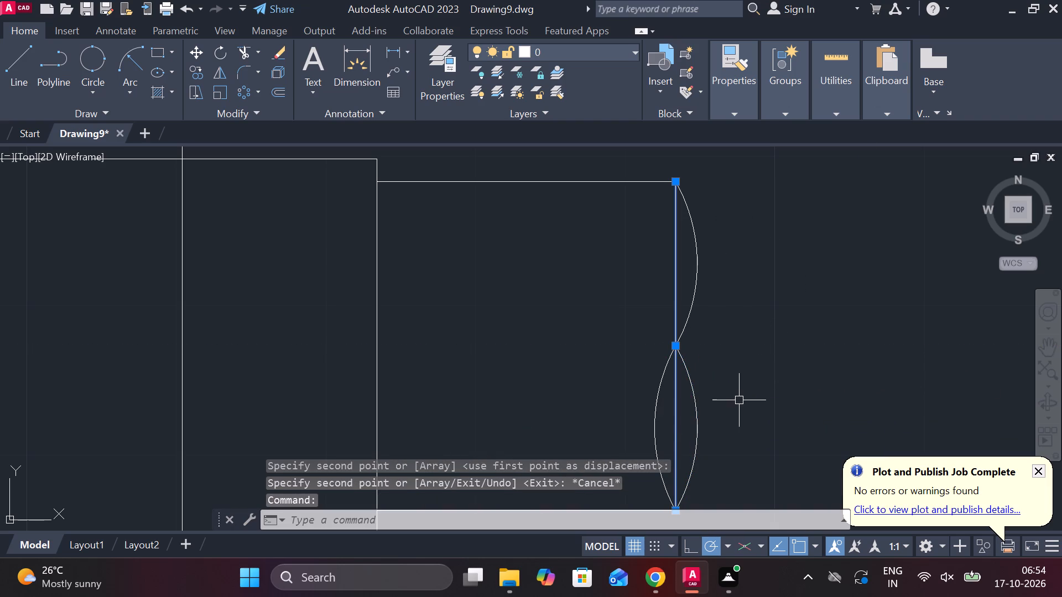
key("r")
key("BackSpace")
type("E")
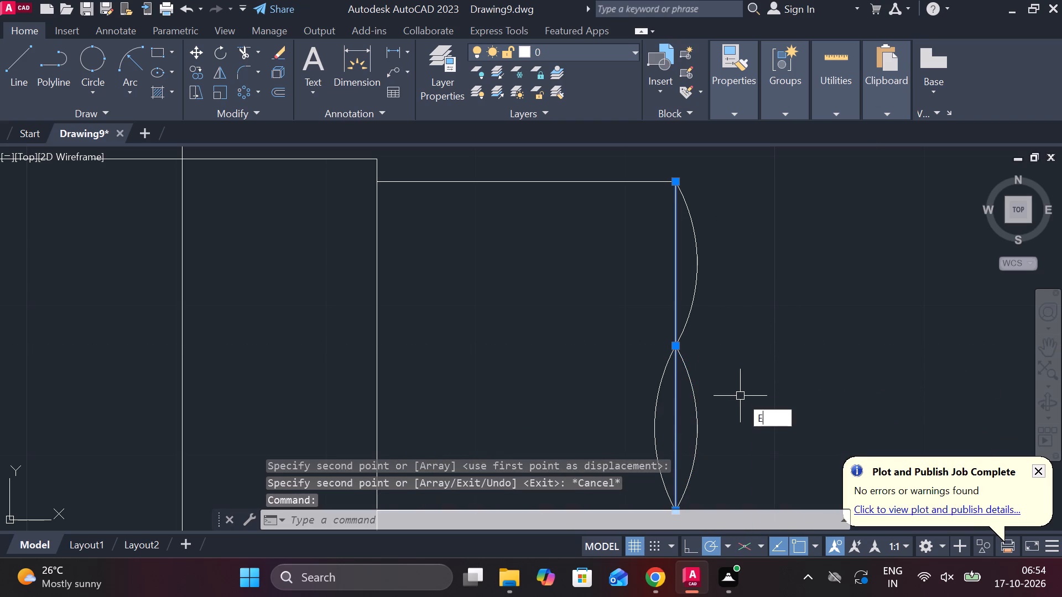
key("space")
Draw a horizontal centre line through the top view, from about 15 beyond the left break curve to just past the right one.
scroll(732, 379, "down", 3)
scroll(676, 386, "down", 2)
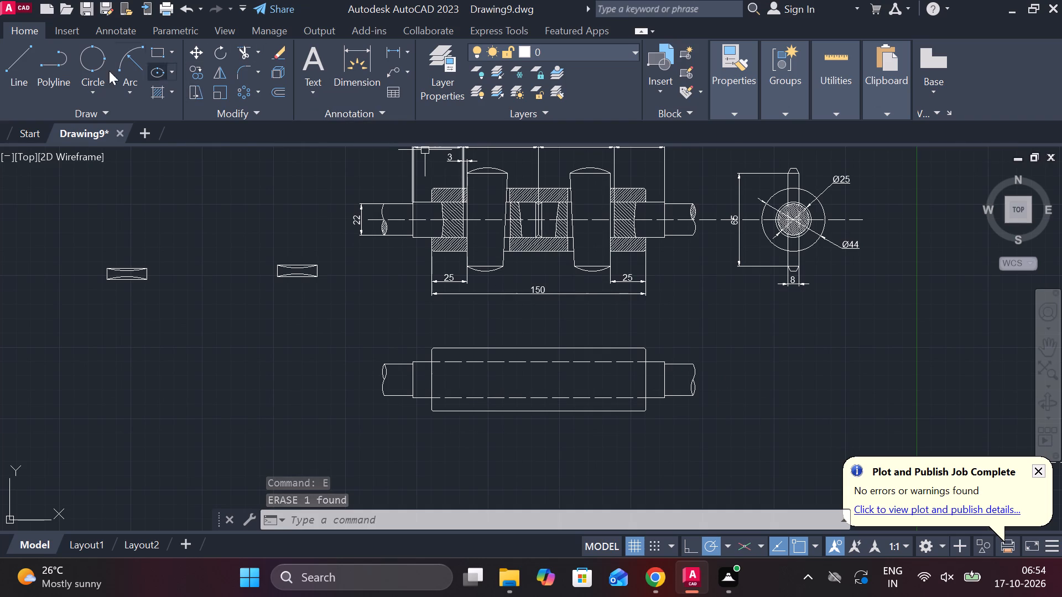
left_click(12, 57)
scroll(472, 397, "up", 2)
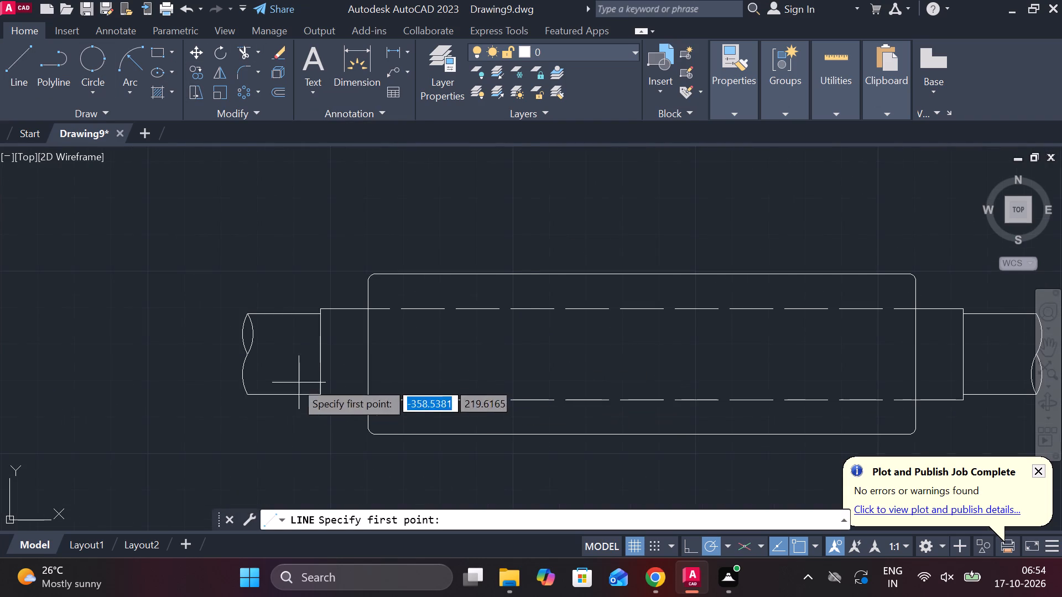
middle_click_drag(265, 365, 317, 374)
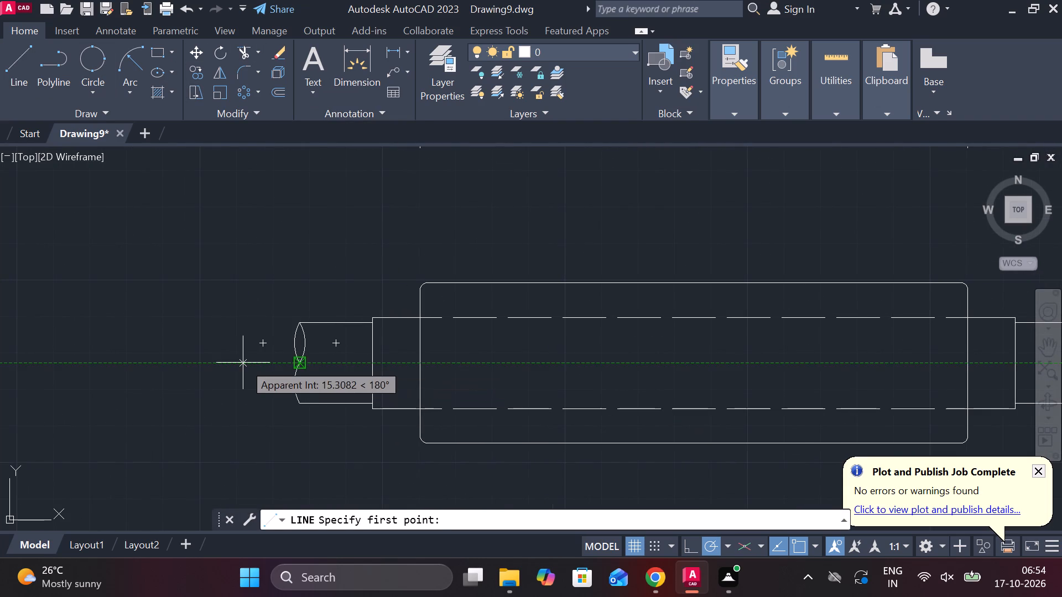
left_click(243, 363)
scroll(636, 368, "down", 2)
middle_click_drag(626, 368, 617, 368)
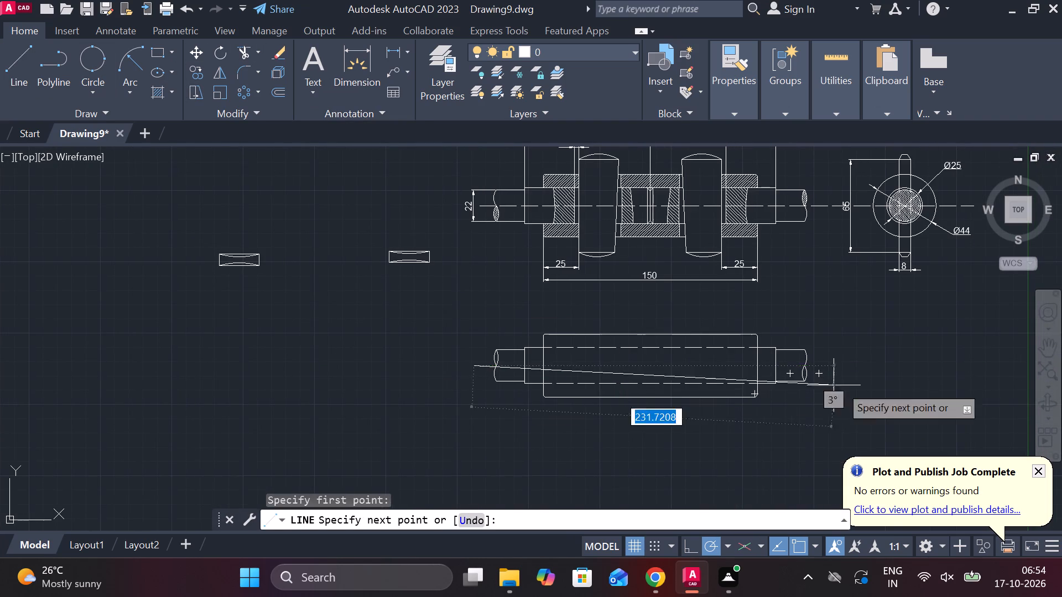
scroll(818, 368, "up", 2)
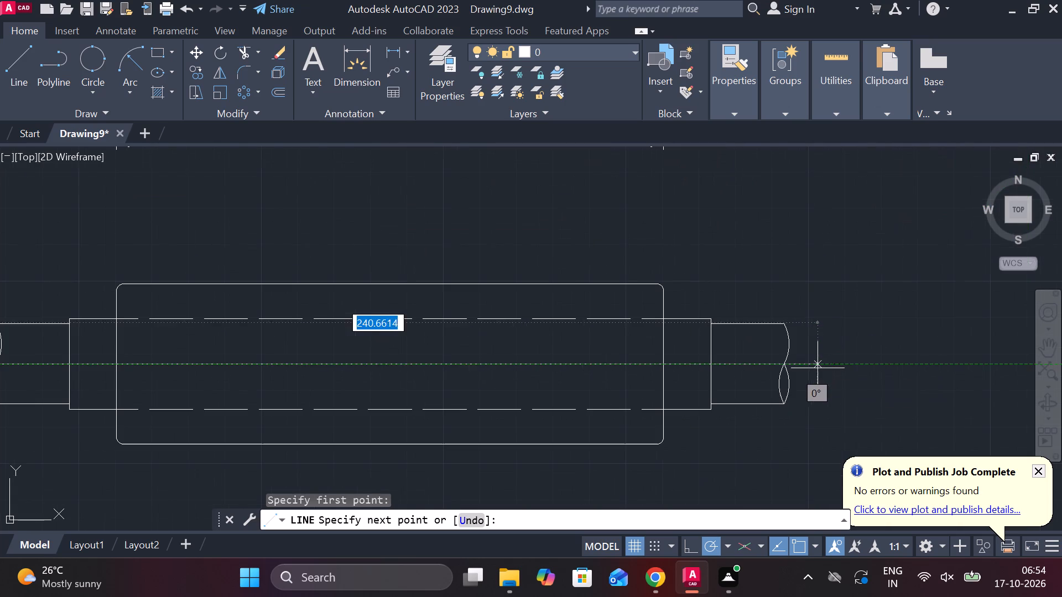
left_click(804, 368)
key("Escape")
Change the linetype of the top view's horizontal centre line to ACAD_ISO02W100.
left_click(509, 365)
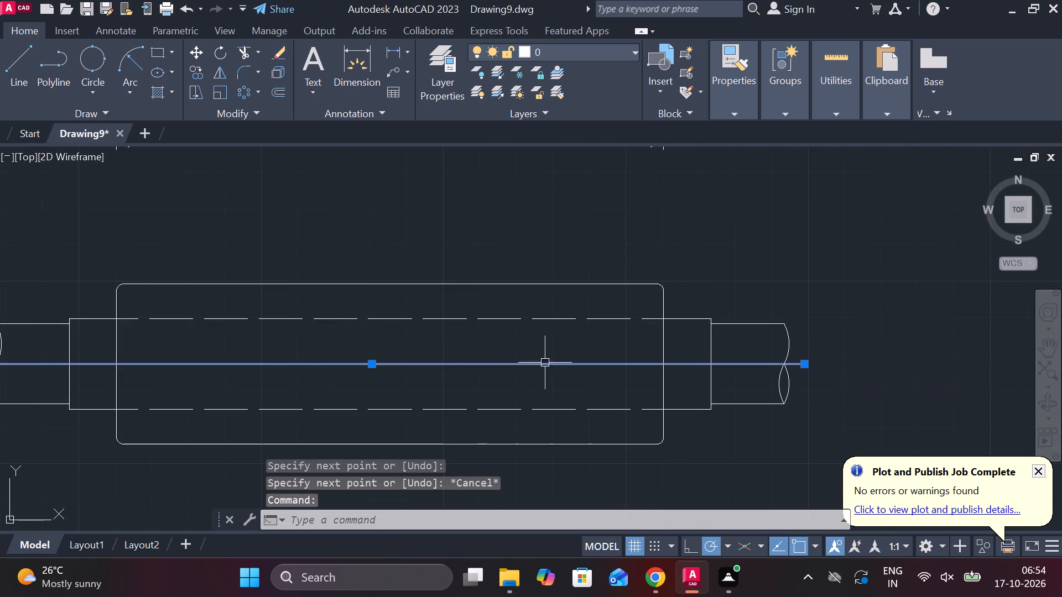
left_click(726, 110)
left_click(788, 176)
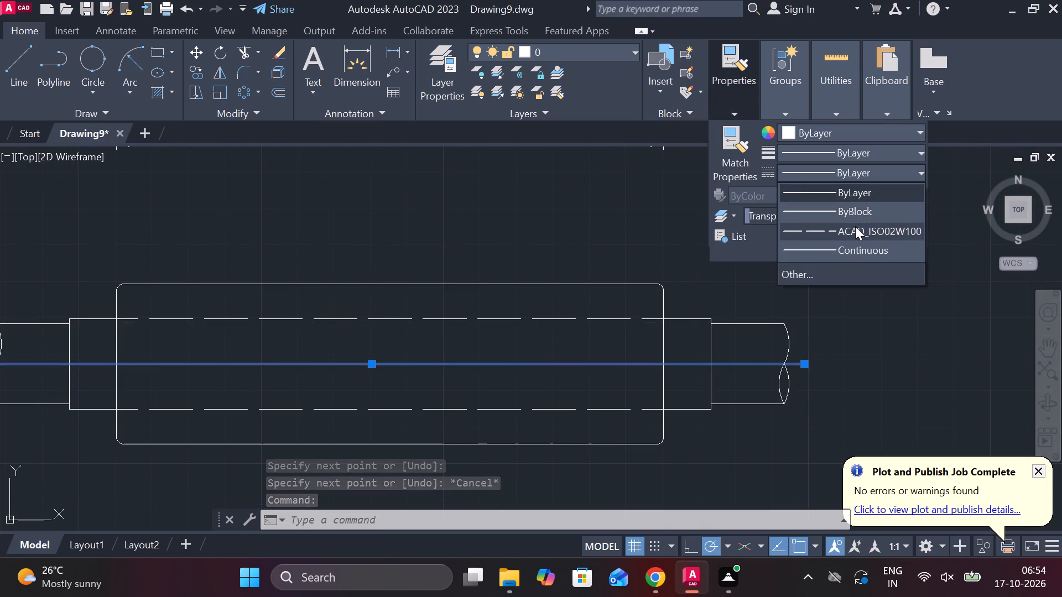
left_click(855, 226)
key("Escape")
scroll(818, 328, "down", 1)
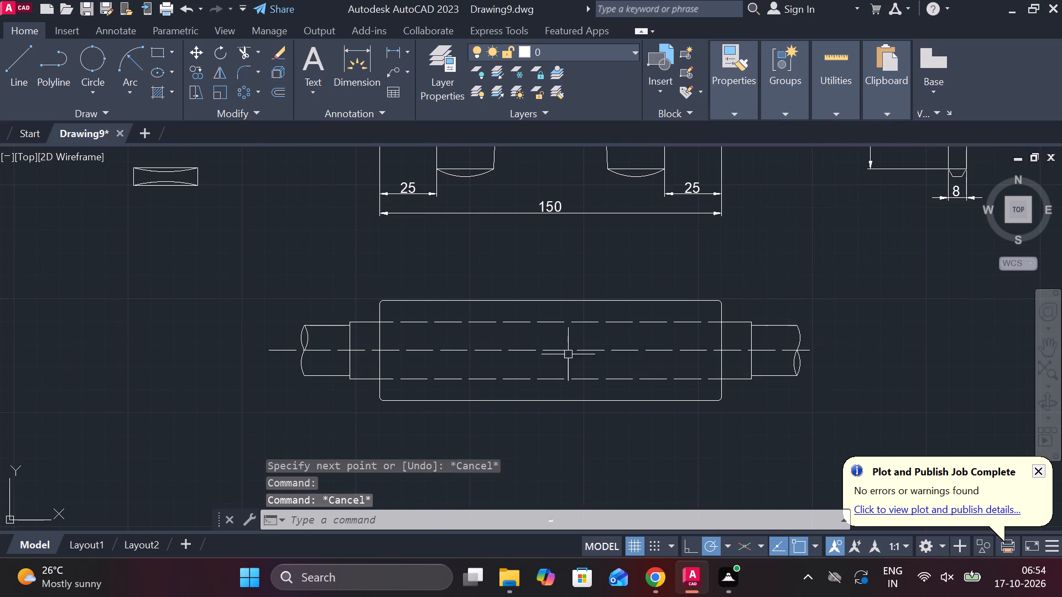
Hatch the upper closed loop of the left rod's break and the lower closed loop of the right rod's break in the top view.
left_click(157, 93)
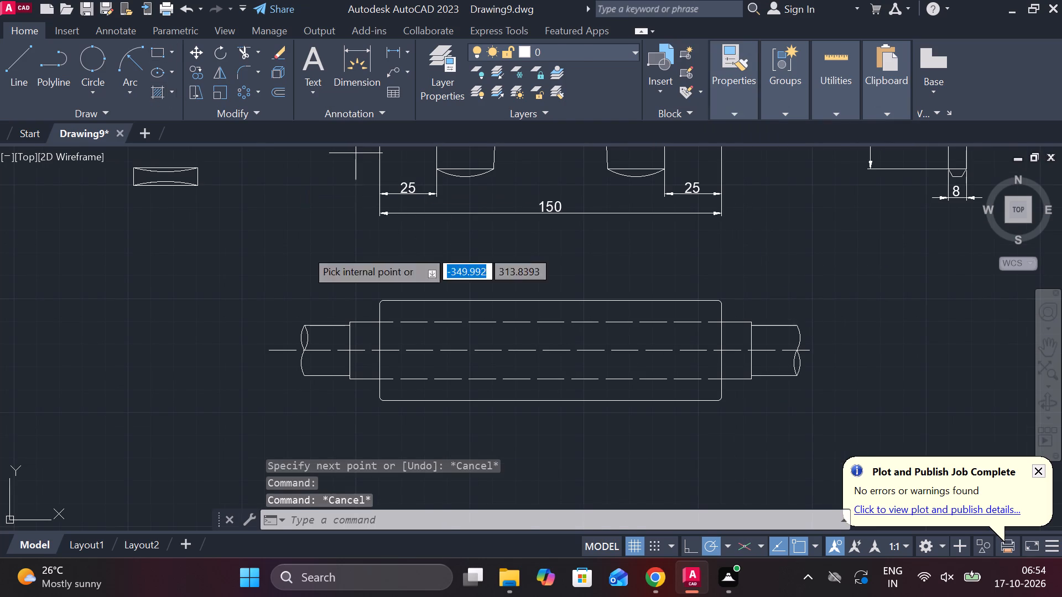
scroll(248, 345, "up", 2)
left_click(337, 337)
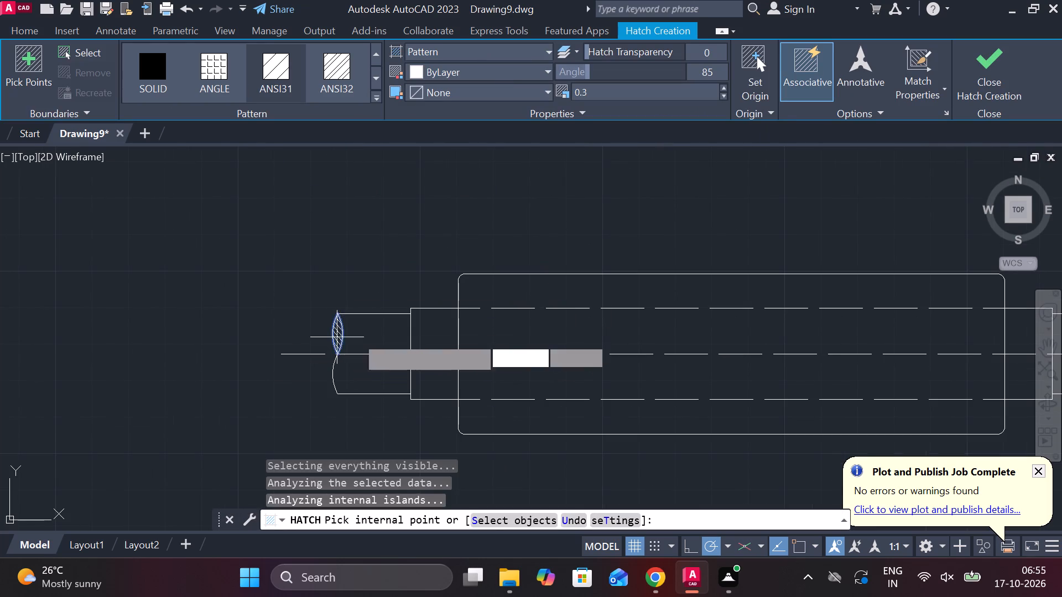
scroll(362, 292, "down", 2)
scroll(832, 328, "up", 2)
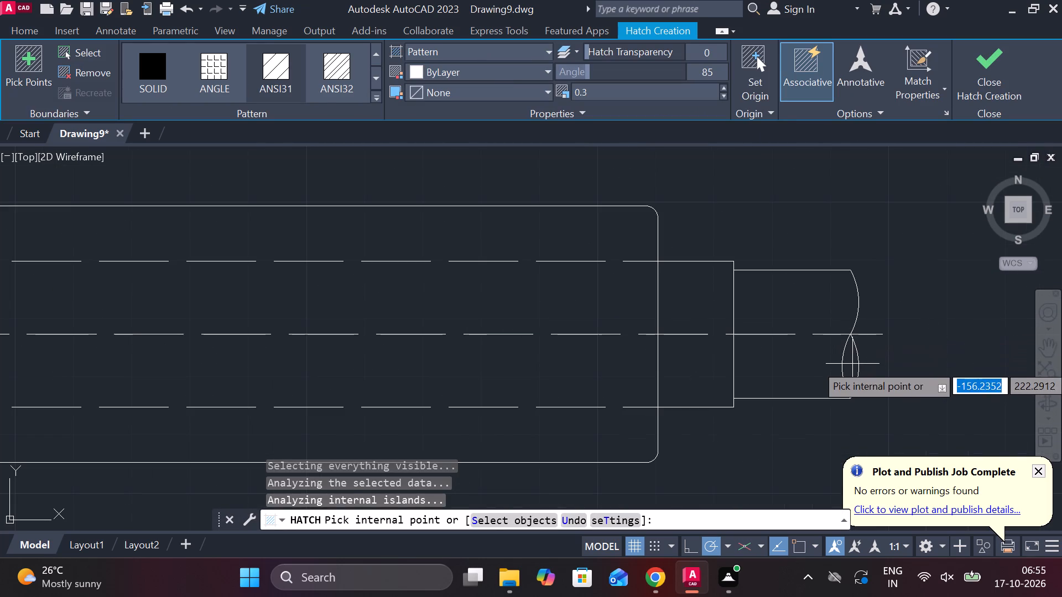
left_click(852, 364)
left_click(1006, 78)
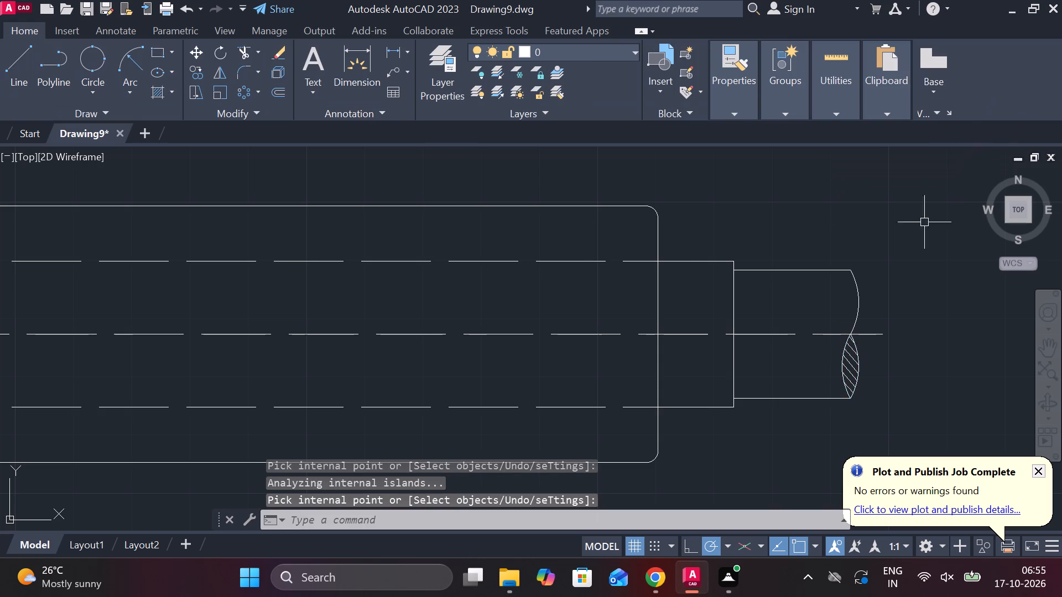
Review the assembly views and the separate sleeve, rod and cotter drawings for details missing from the top view.
scroll(810, 264, "down", 4)
middle_click_drag(872, 285, 695, 316)
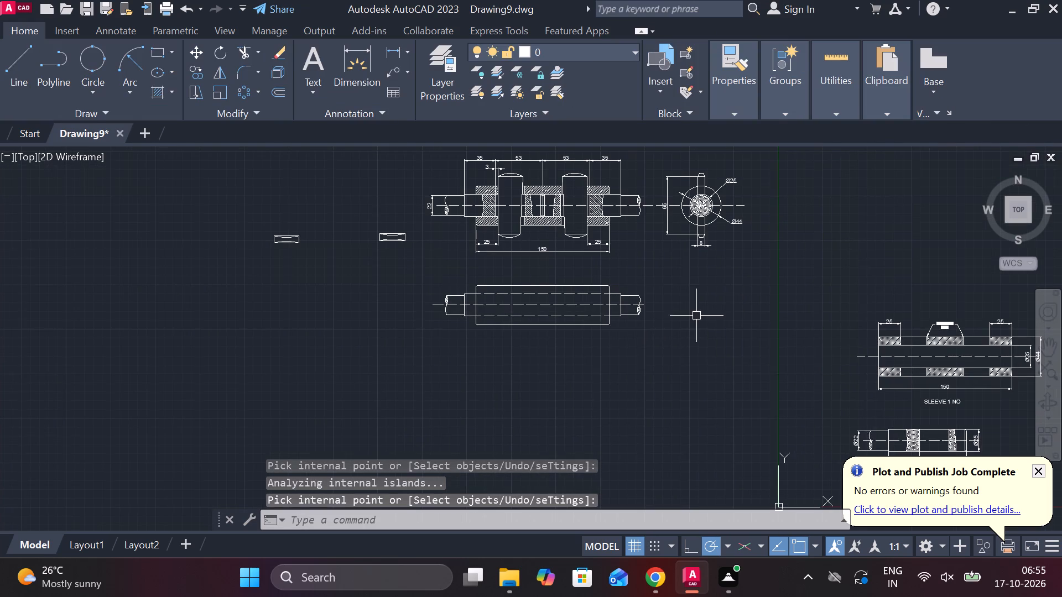
middle_click_drag(702, 310, 568, 213)
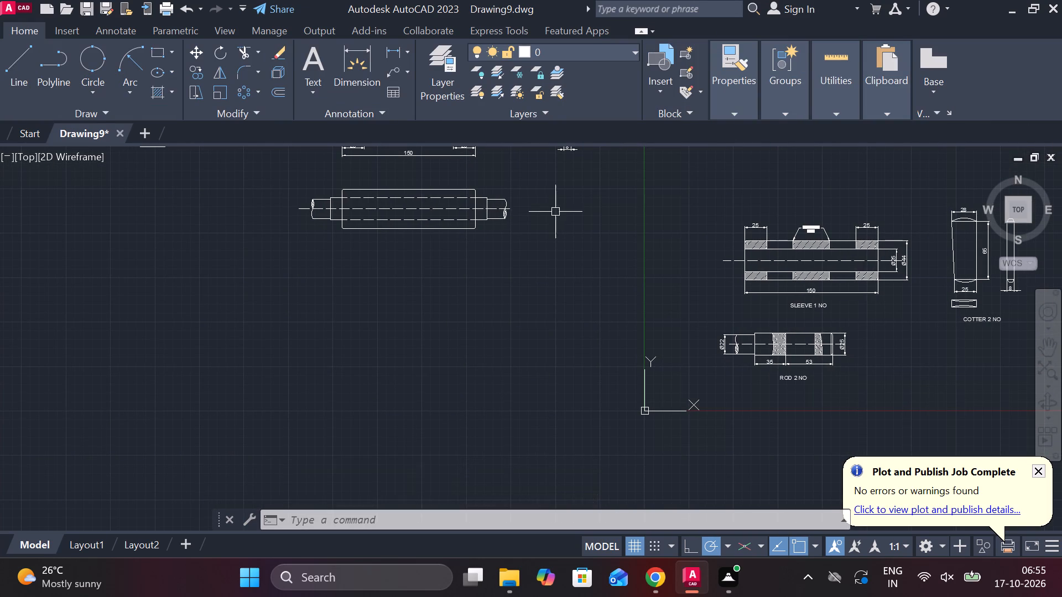
middle_click_drag(476, 262, 561, 376)
scroll(445, 373, "up", 1)
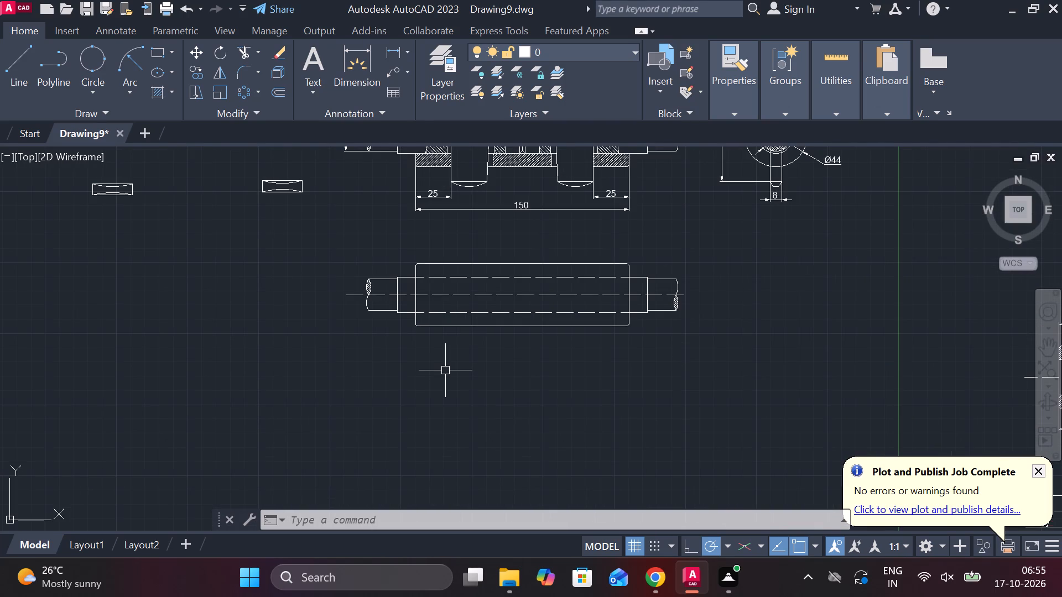
middle_click(445, 370)
middle_click_drag(497, 227, 475, 316)
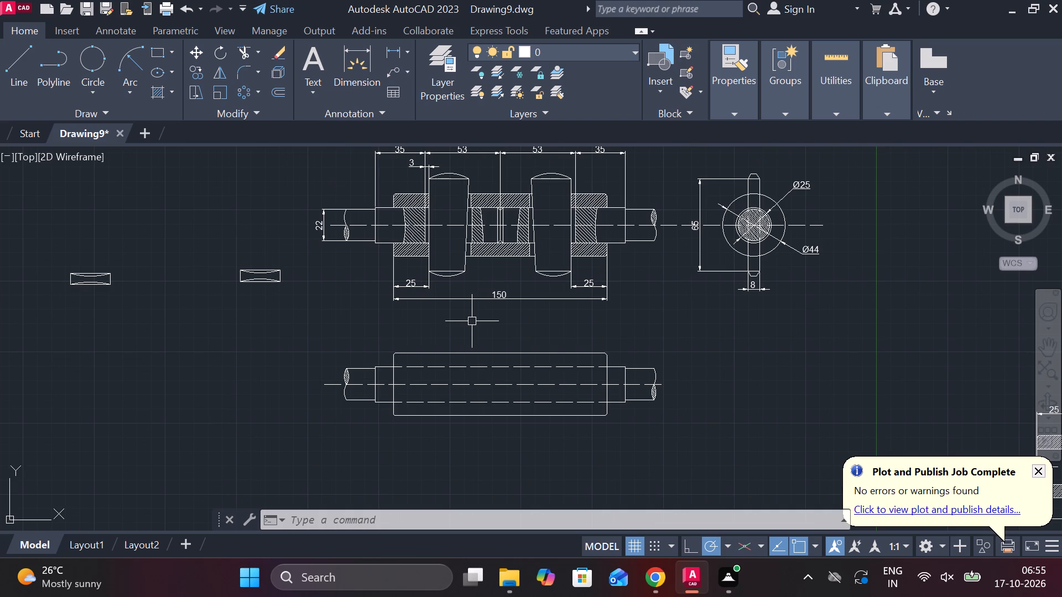
Copy the seven lines of the chamfered rod ends at the front view's middle straight down onto the top view's centre line.
scroll(505, 222, "up", 4)
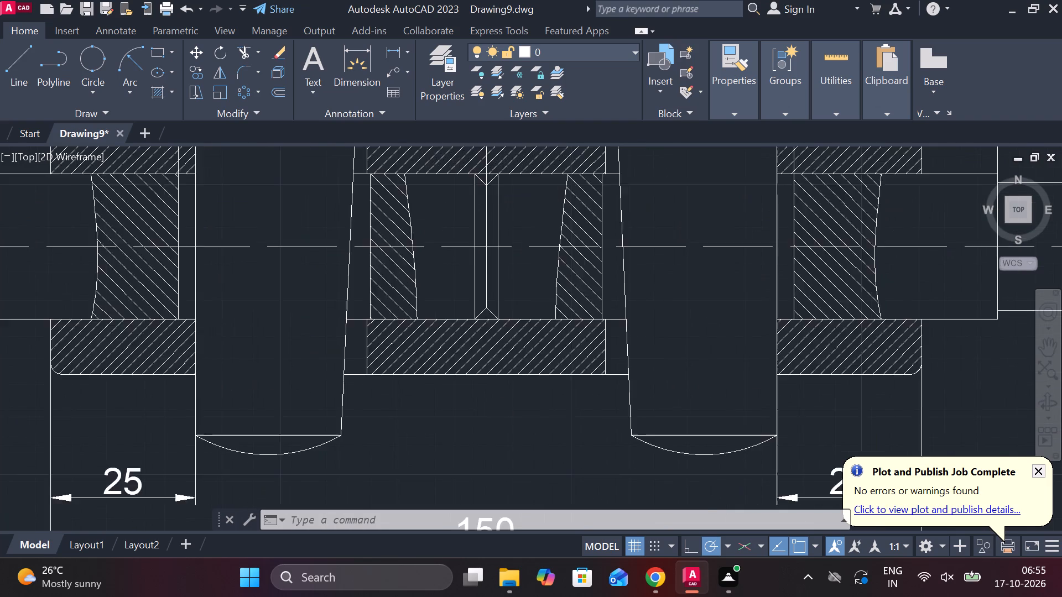
left_click(497, 210)
left_click(457, 185)
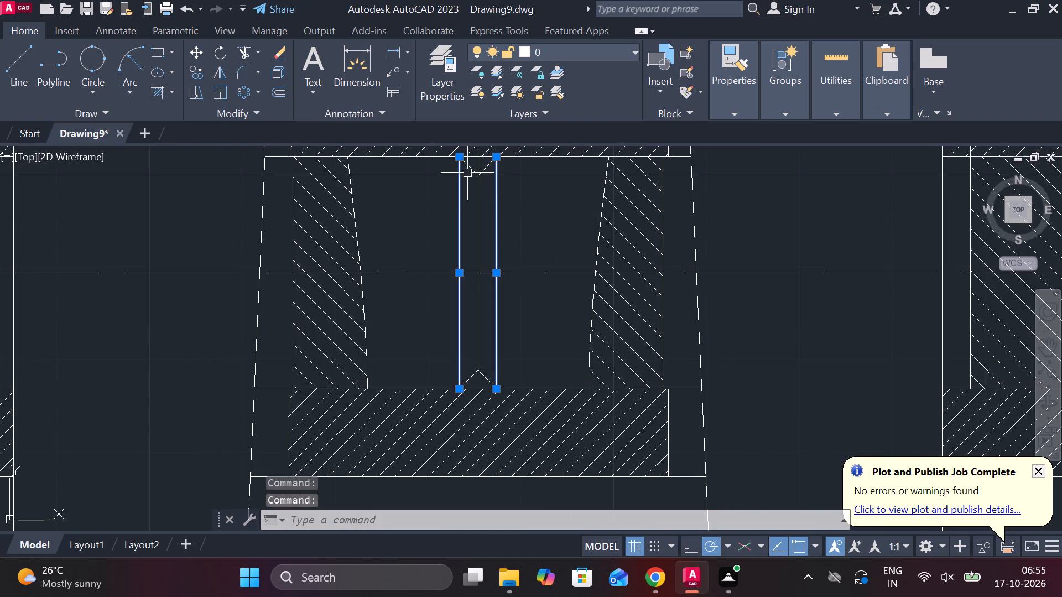
left_click(468, 170)
left_click(485, 166)
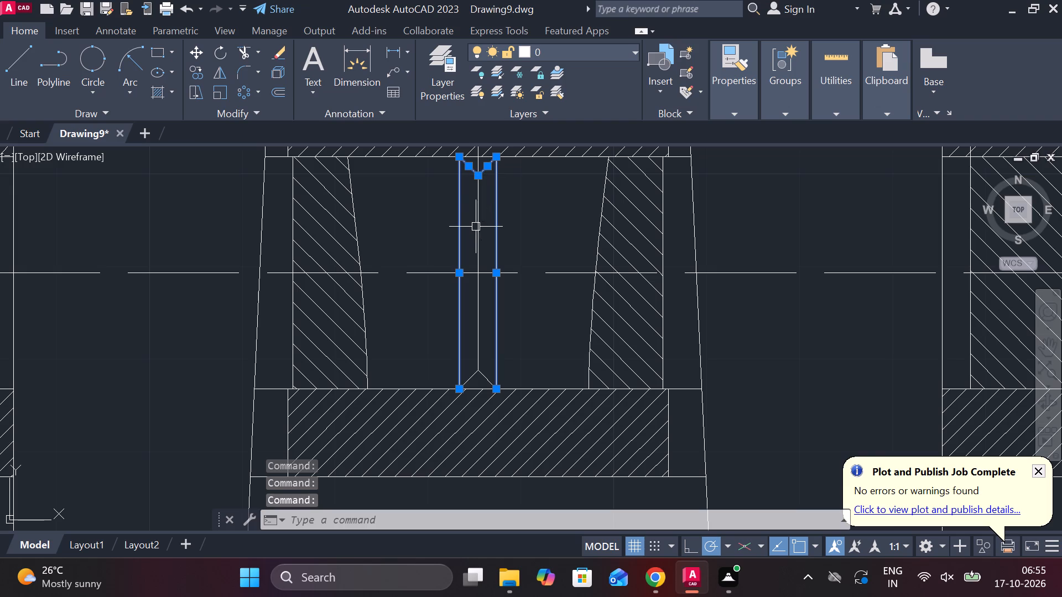
scroll(475, 232, "down", 1)
left_click(475, 232)
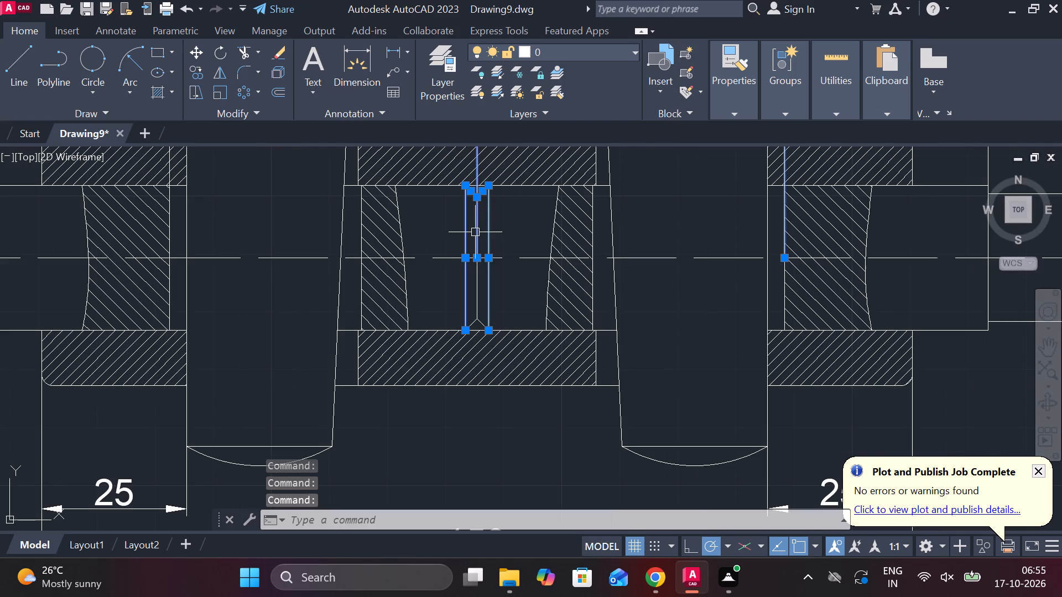
middle_click_drag(504, 270, 492, 341)
scroll(492, 341, "down", 1)
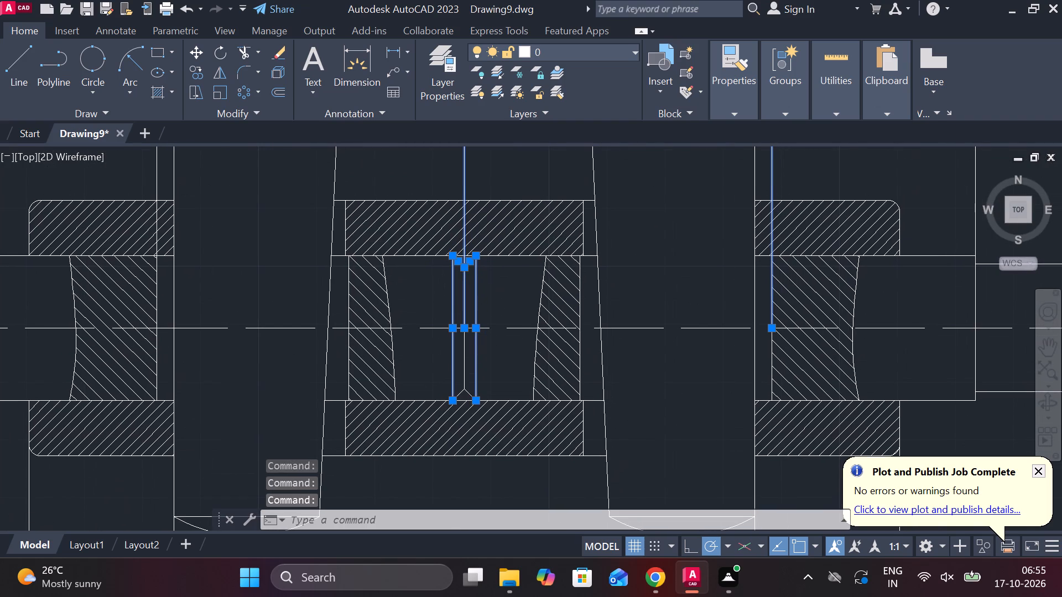
scroll(492, 341, "up", 2)
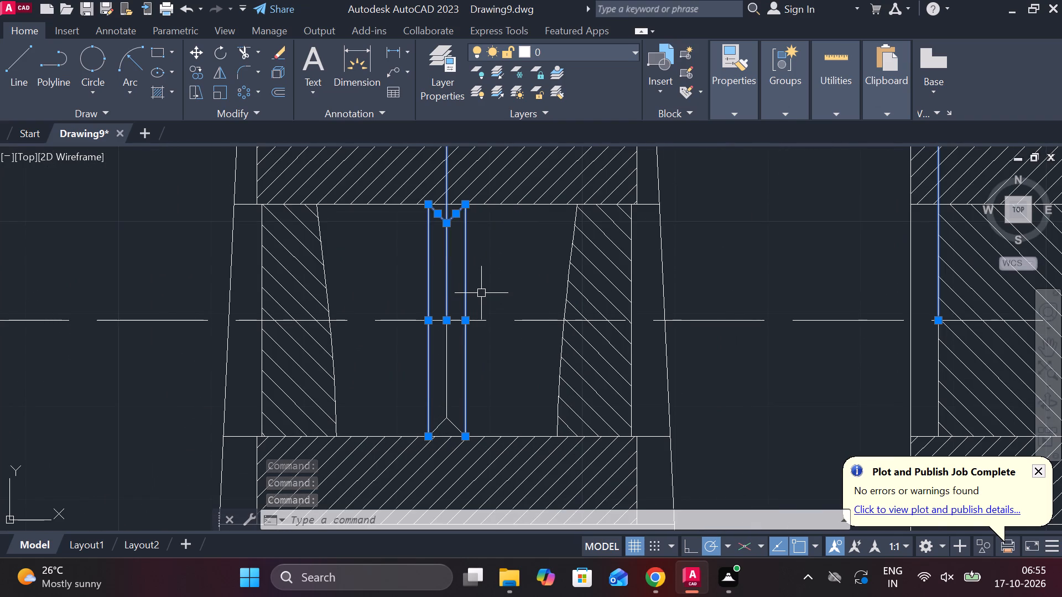
left_click(446, 271, "shift")
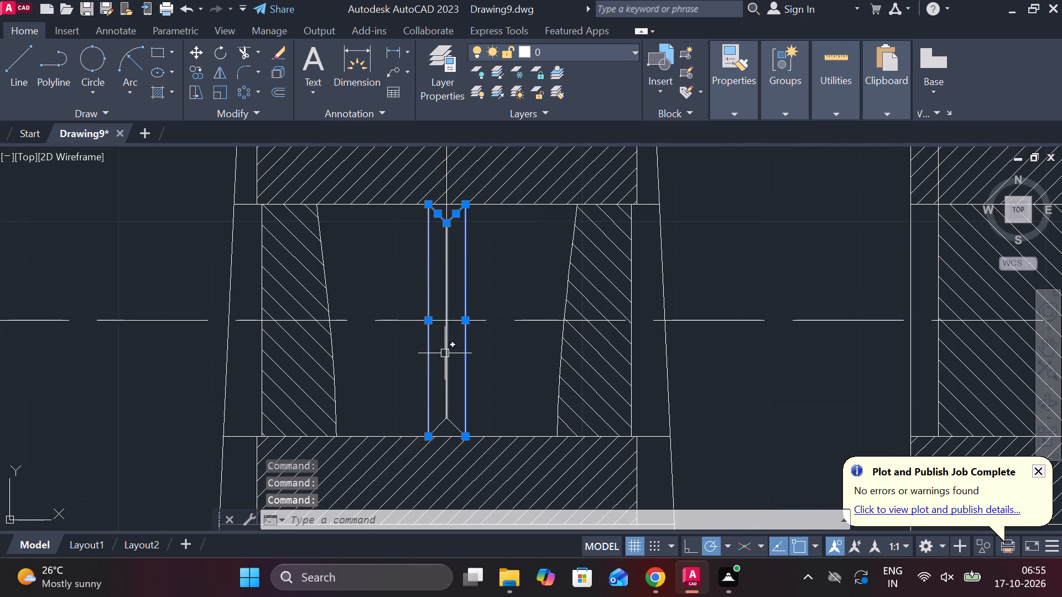
left_click(450, 374)
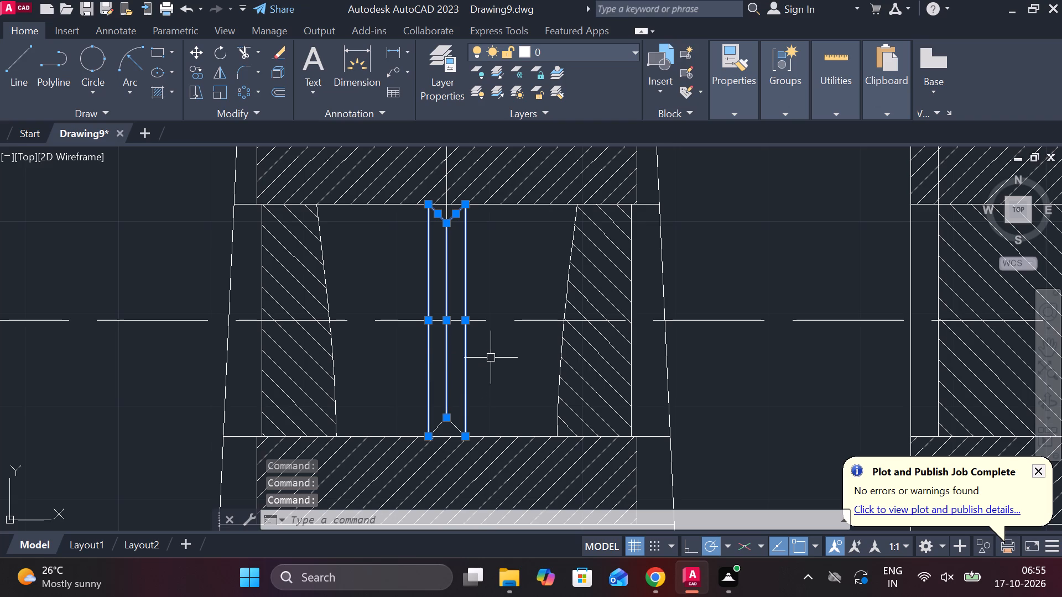
scroll(459, 422, "up", 2)
middle_click_drag(462, 422, 477, 338)
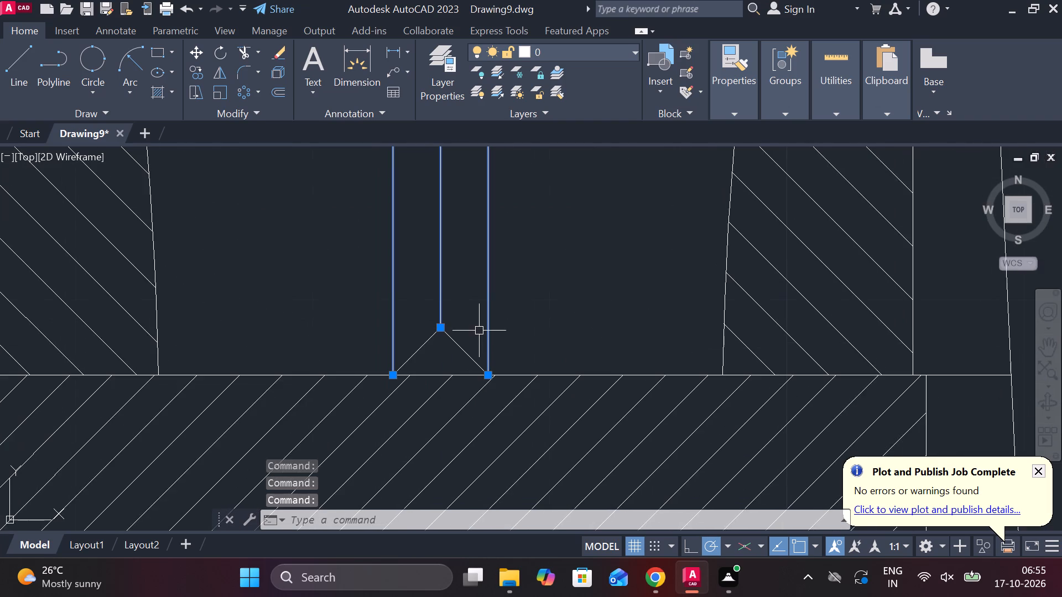
left_click(467, 352)
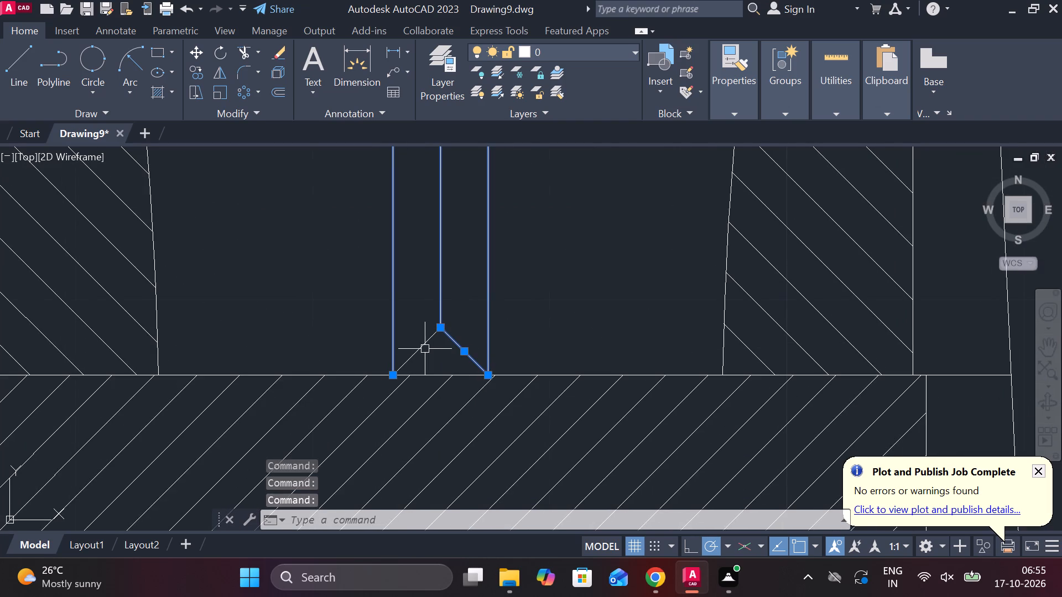
left_click(418, 350)
type("CO")
key("Return")
scroll(497, 238, "down", 2)
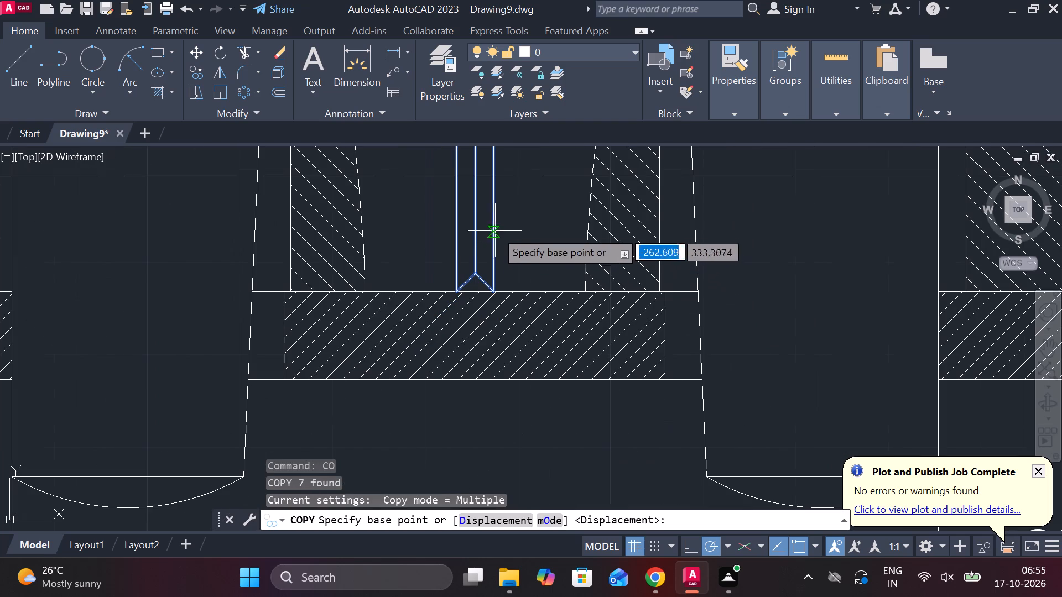
left_click(477, 178)
scroll(491, 283, "down", 1)
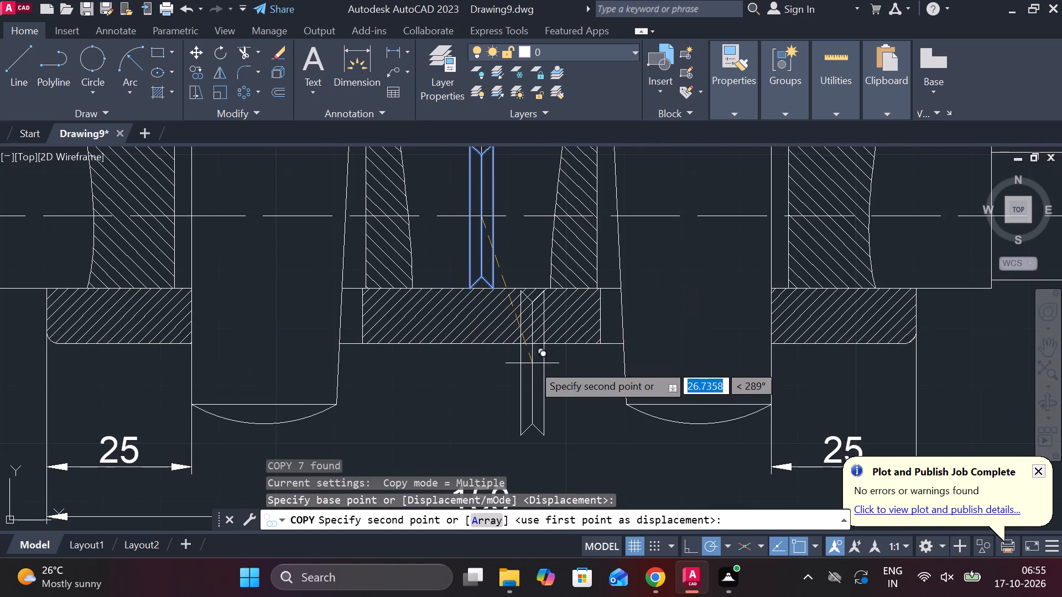
middle_click_drag(532, 365, 524, 170)
scroll(561, 335, "down", 2)
middle_click_drag(538, 416, 533, 374)
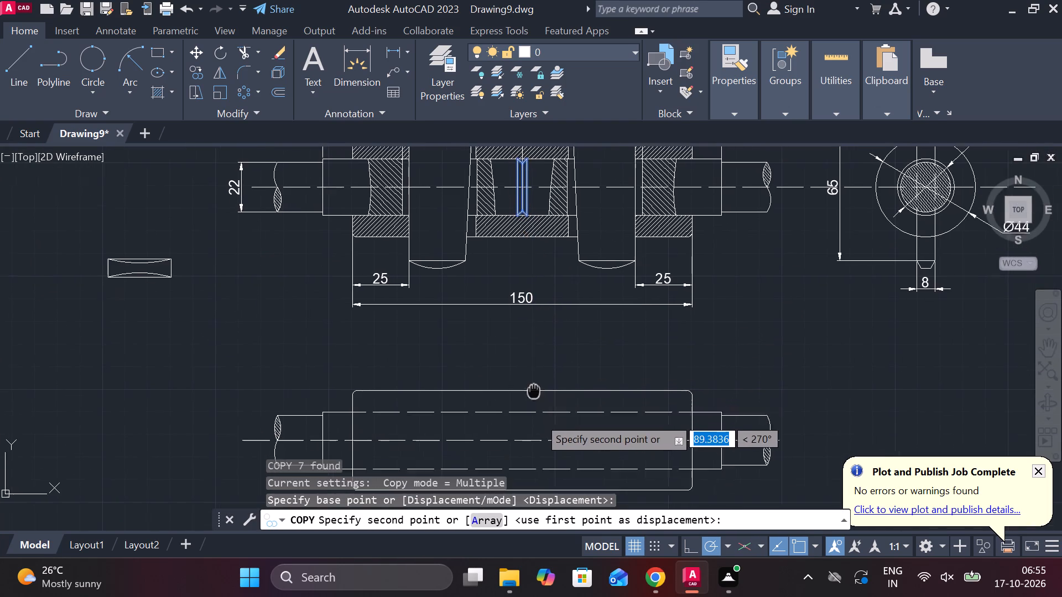
middle_click_drag(533, 374, 533, 373)
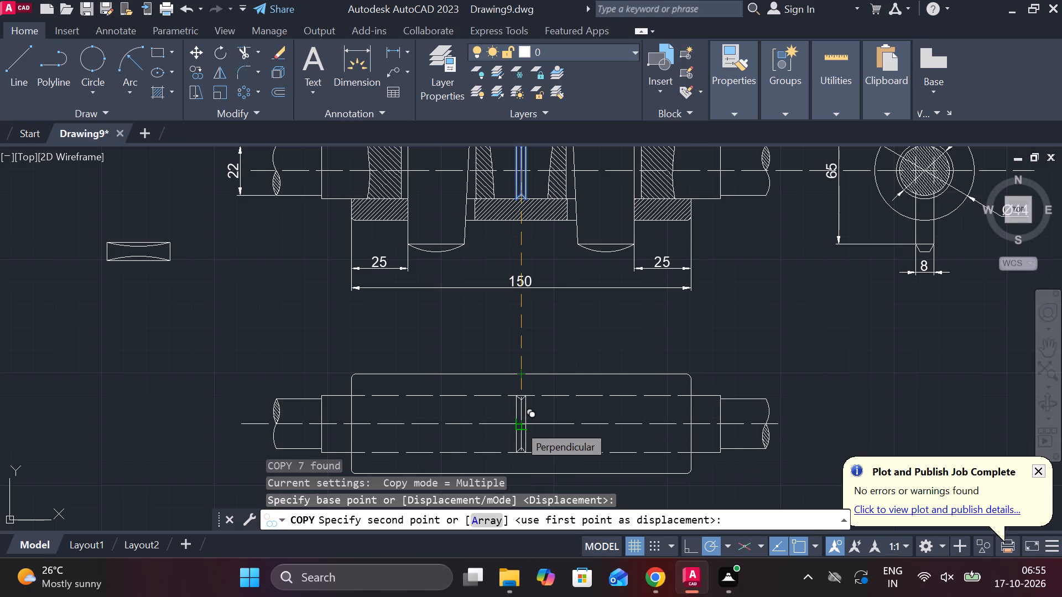
left_click(518, 425)
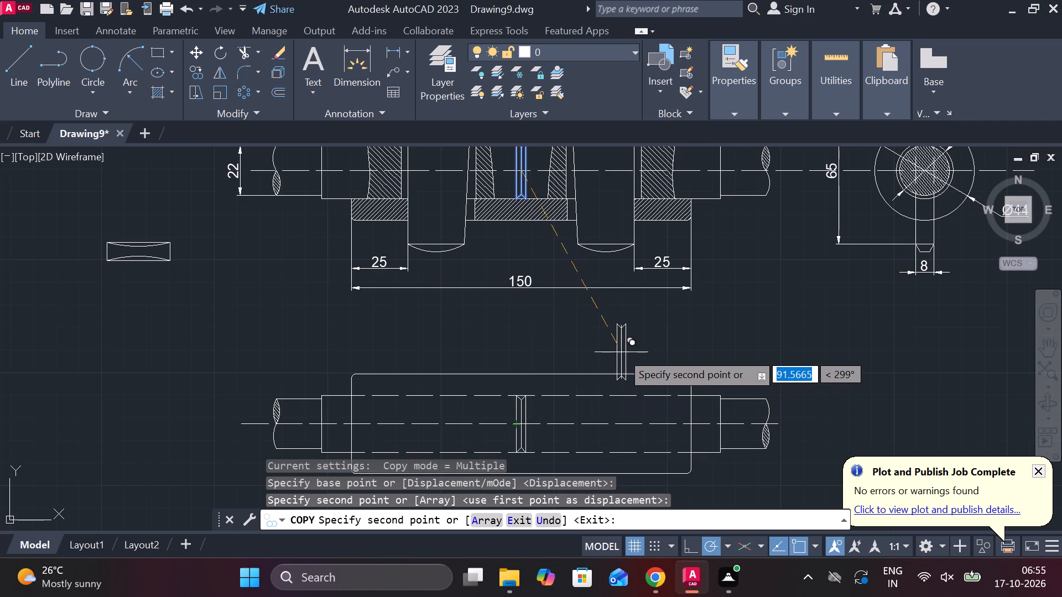
middle_click_drag(587, 344, 585, 291)
key("Escape")
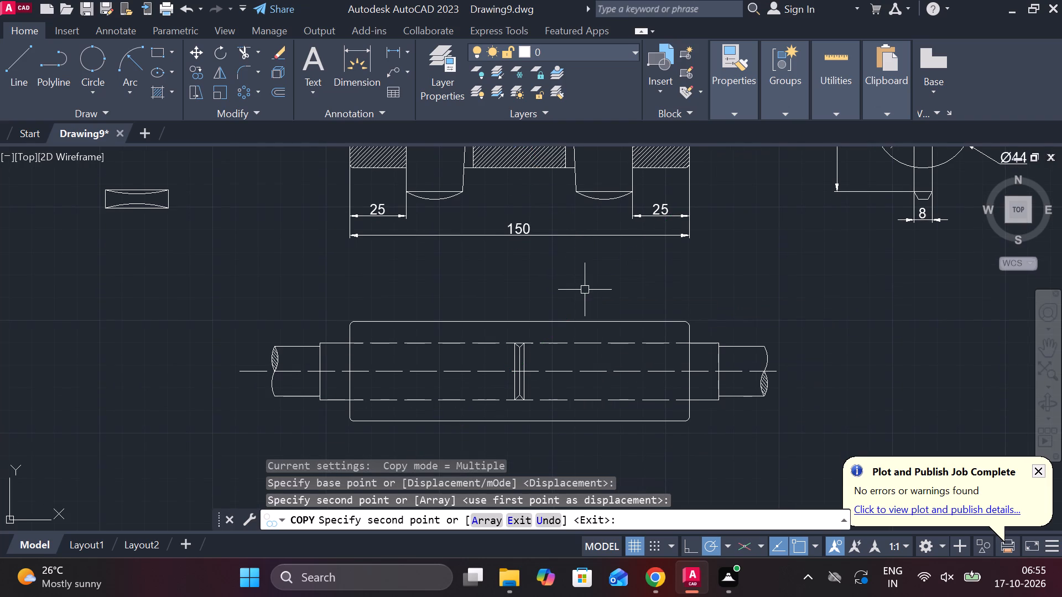
Change the linetype of the seven copied rod-end lines in the top view to ACAD_ISO02W100.
scroll(511, 353, "up", 2)
left_click(519, 364)
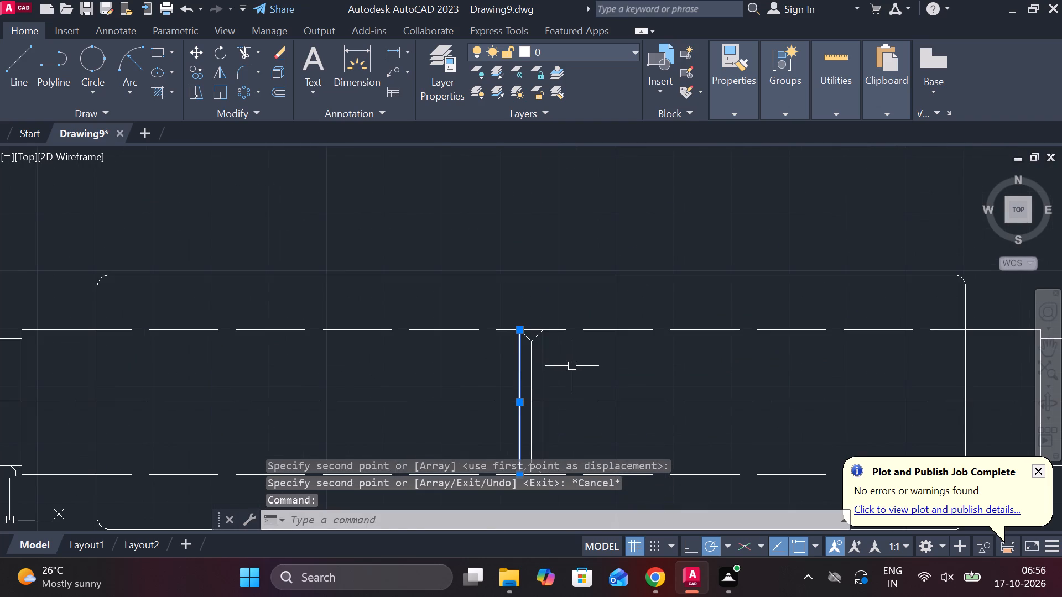
left_click(568, 366)
left_click(483, 362)
scroll(518, 355, "up", 1)
middle_click_drag(518, 356, 499, 253)
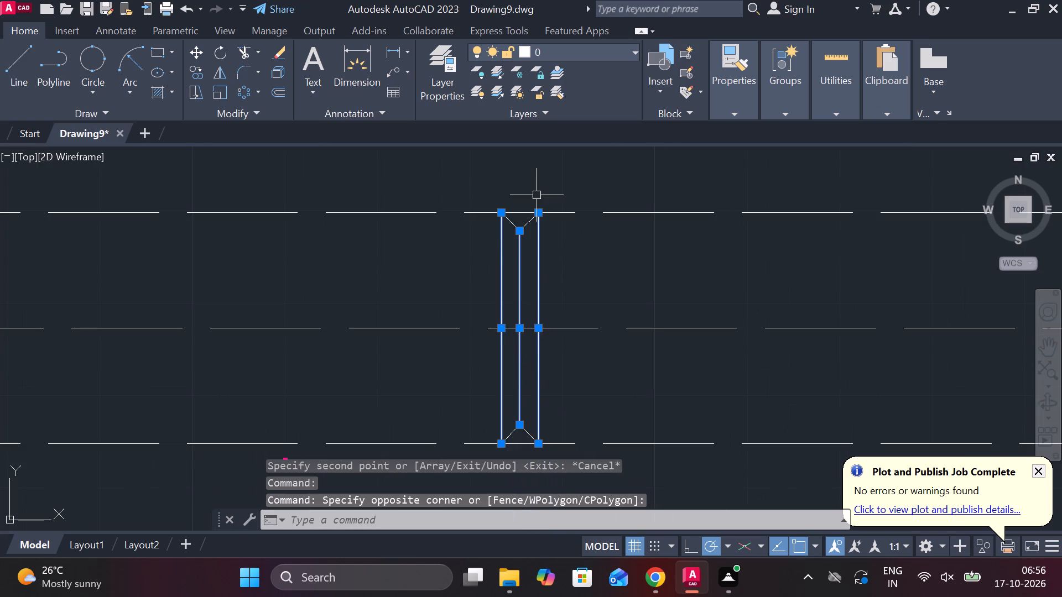
scroll(529, 232, "up", 1)
left_click(529, 222)
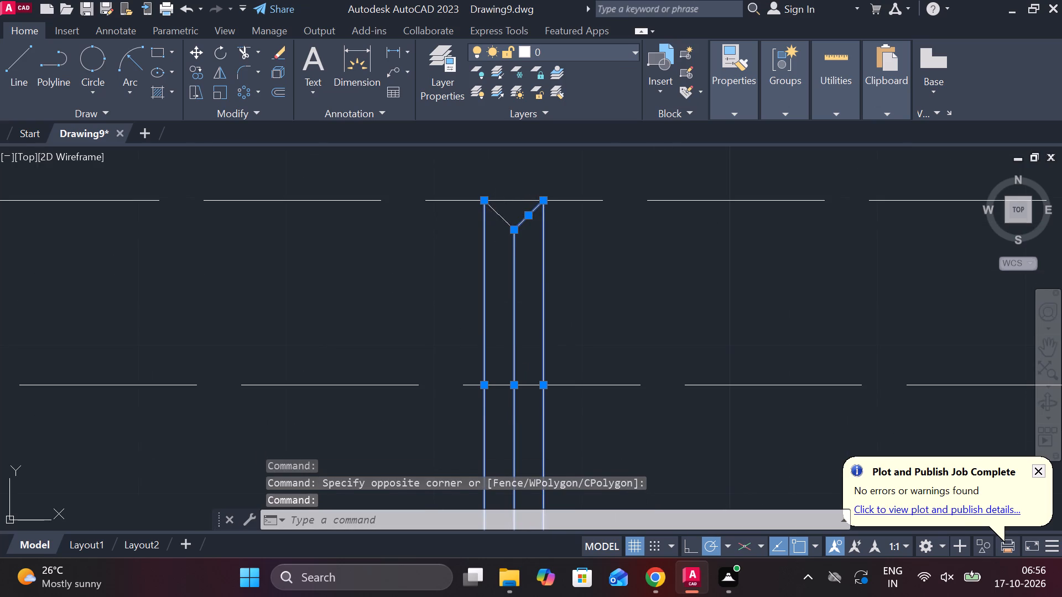
left_click(497, 215)
middle_click_drag(554, 284, 543, 122)
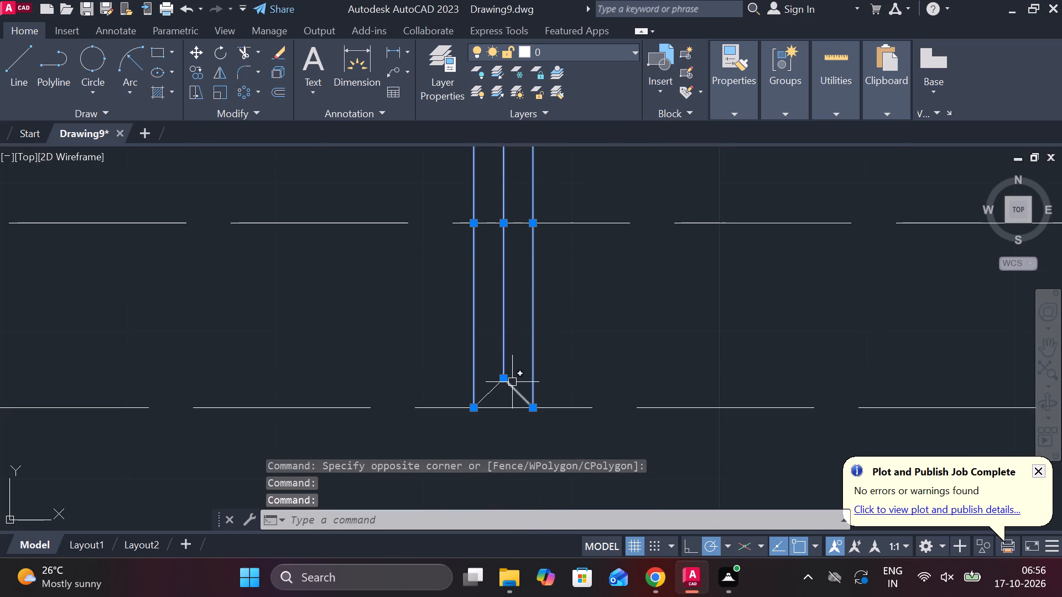
left_click(512, 383)
left_click(498, 389)
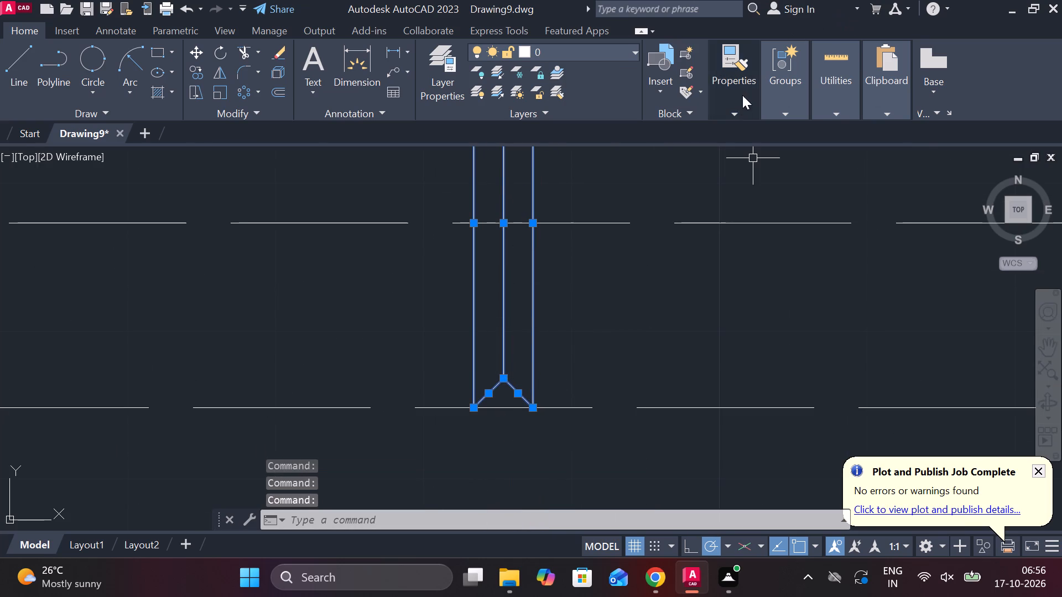
left_click(736, 114)
left_click(848, 172)
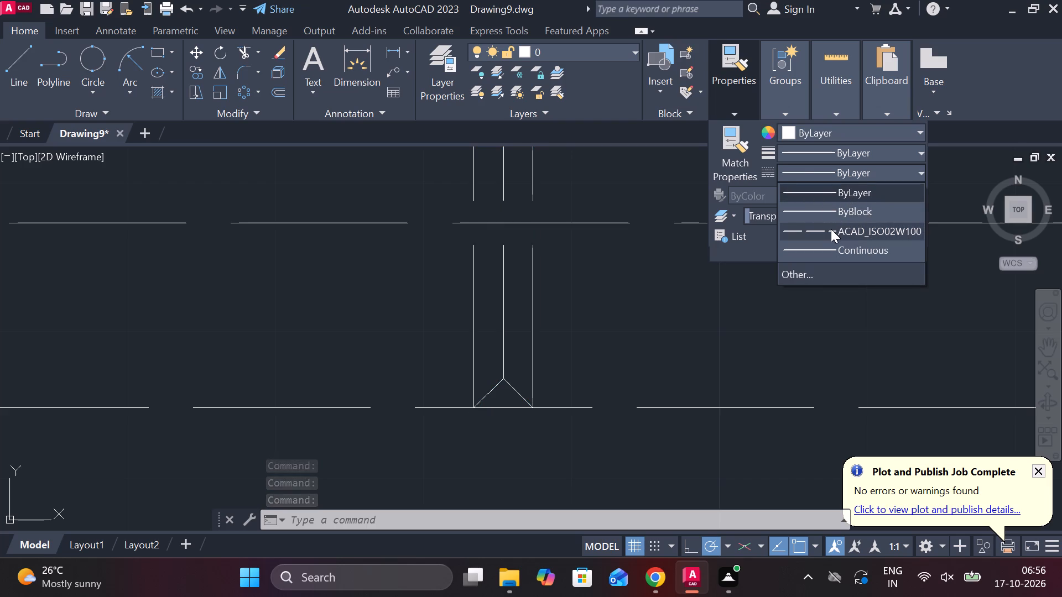
left_click(831, 229)
key("Escape")
scroll(653, 271, "down", 2)
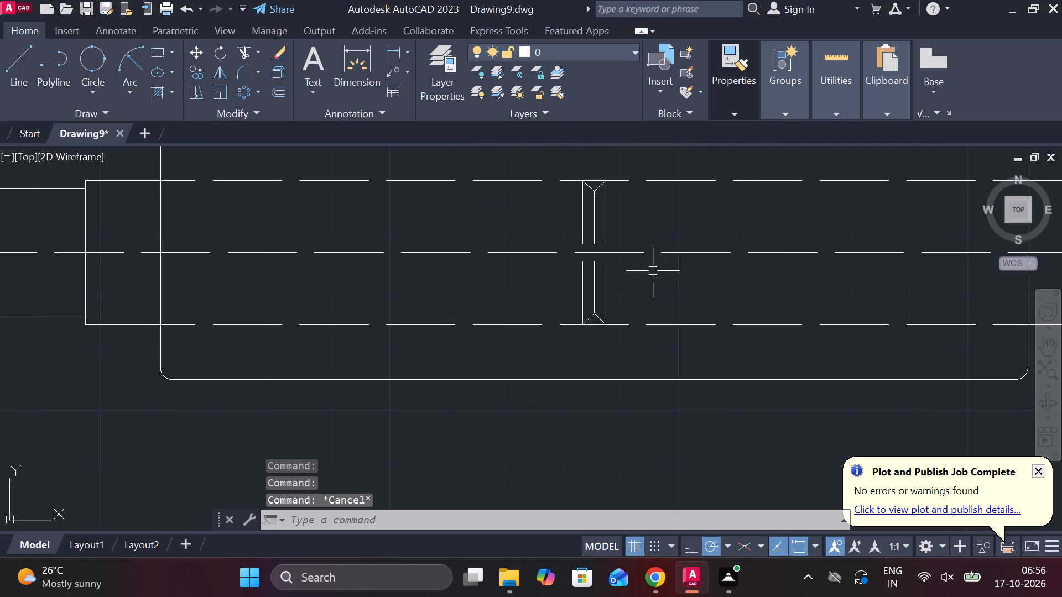
Load the DASHED linetype from acadiso.lin into the drawing.
scroll(653, 271, "down", 1)
scroll(644, 258, "up", 2)
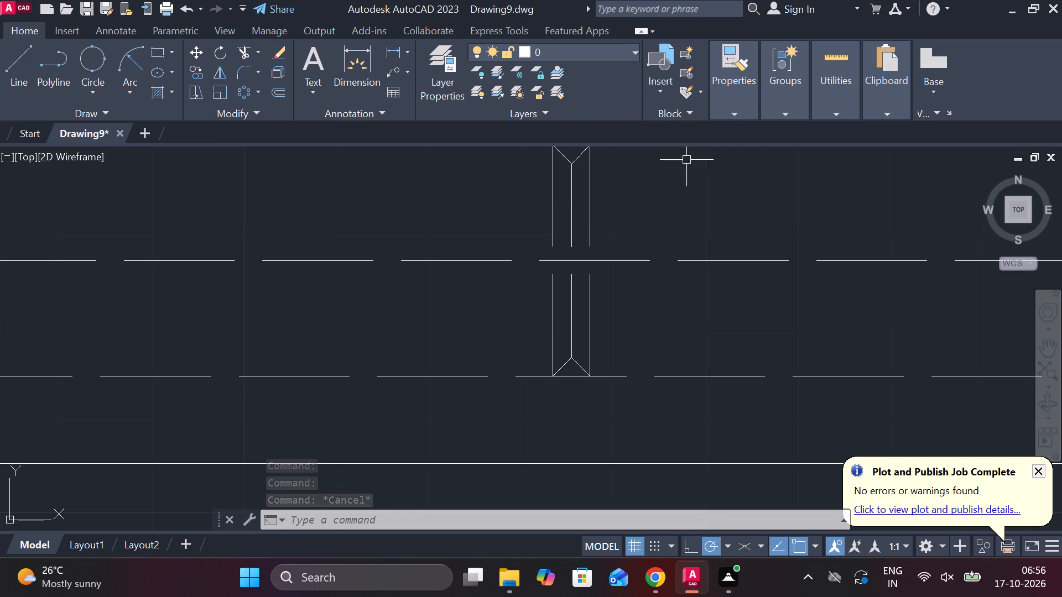
left_click(543, 204)
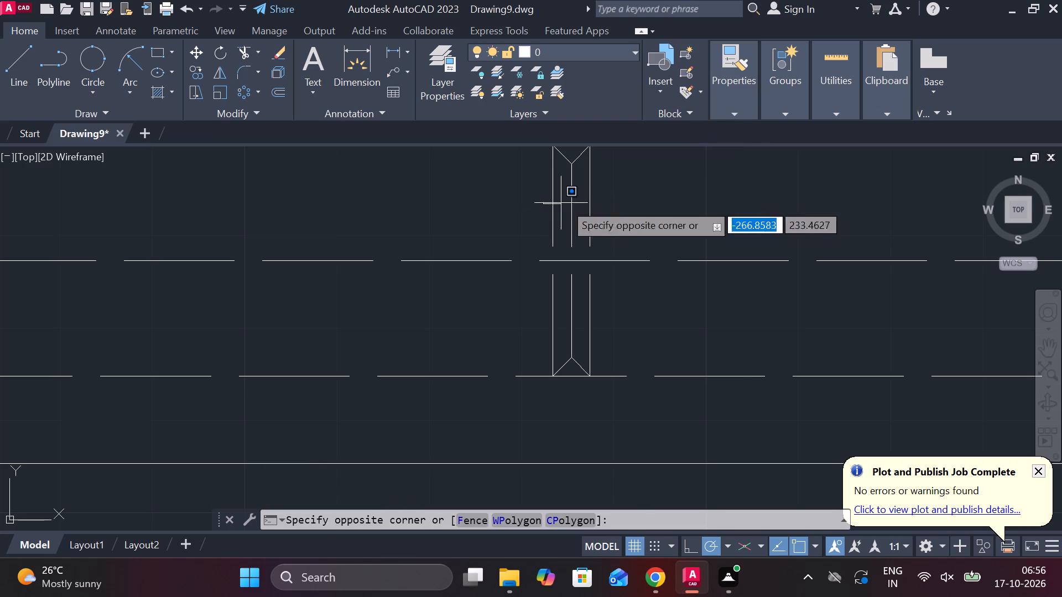
left_click(619, 208)
left_click(740, 114)
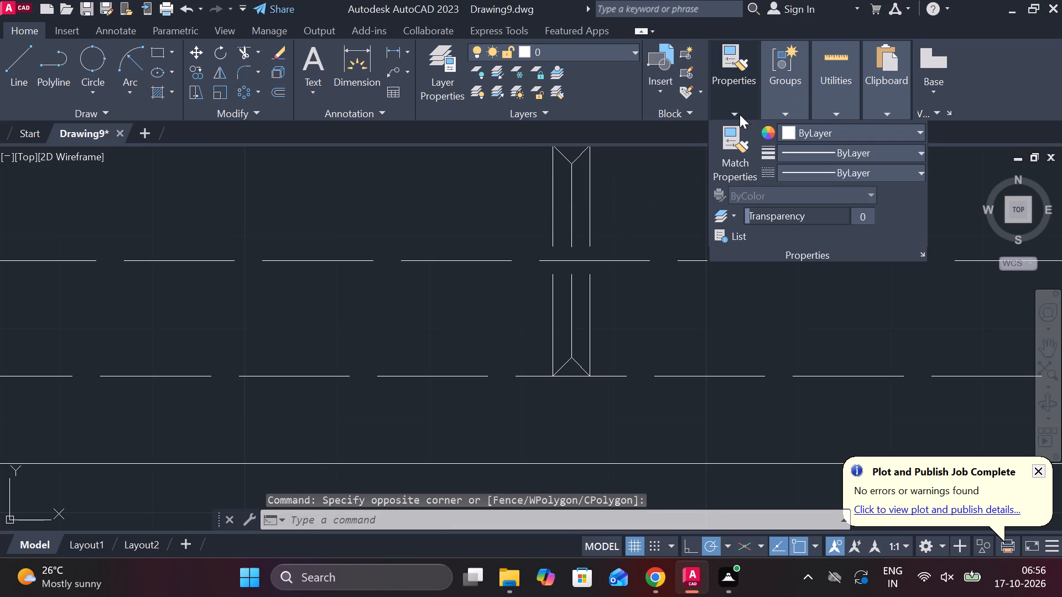
left_click(859, 174)
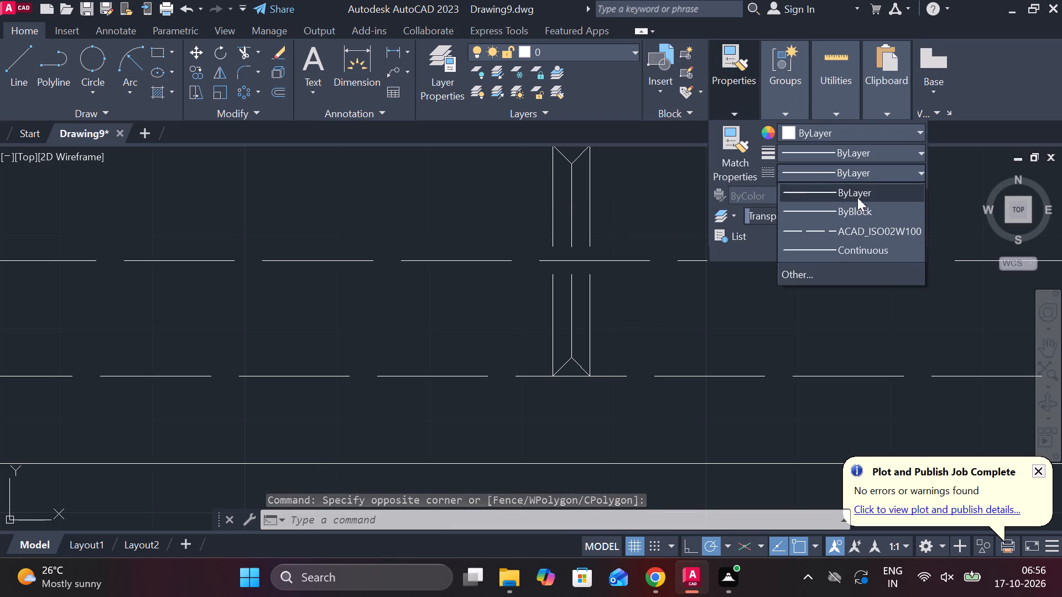
left_click(804, 274)
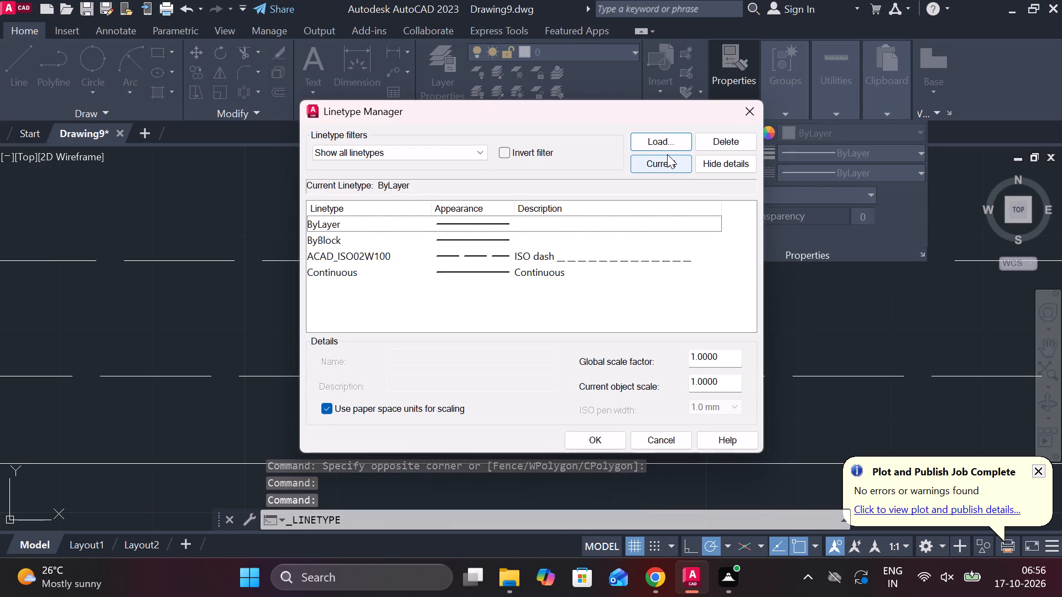
left_click(668, 142)
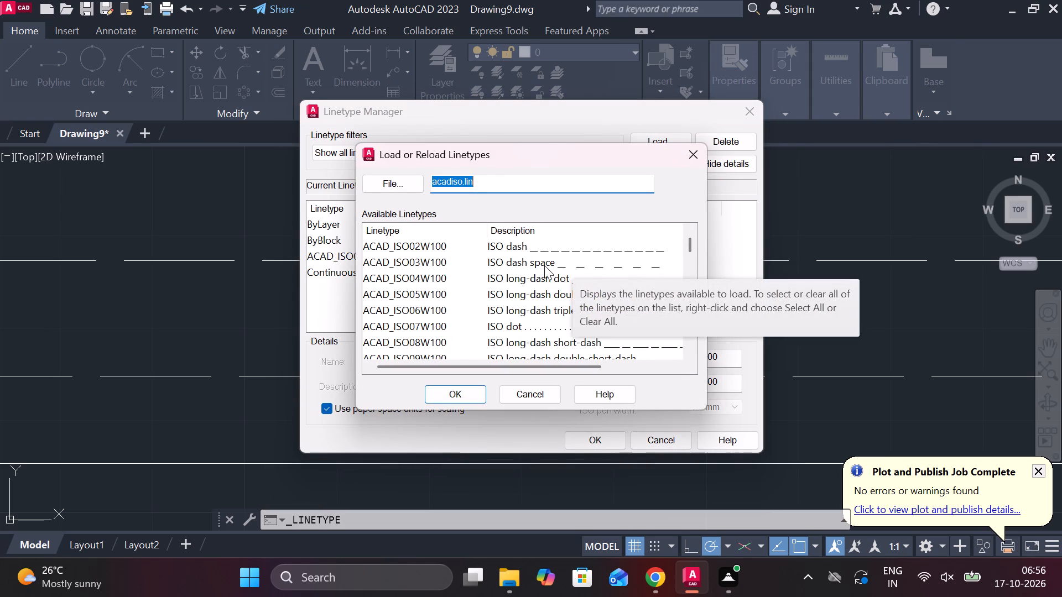
scroll(539, 276, "down", 2)
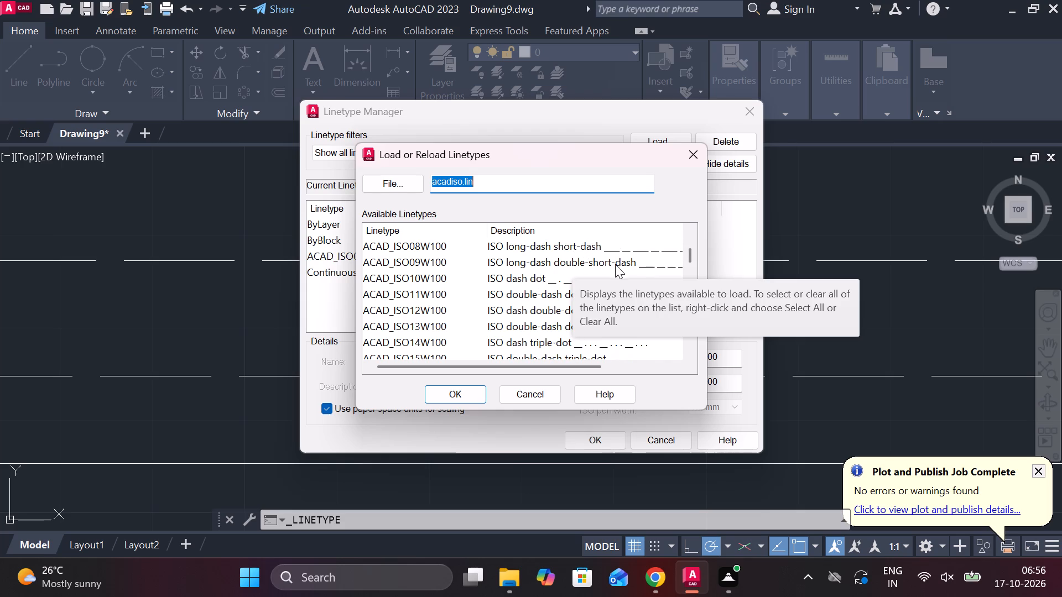
scroll(540, 266, "down", 2)
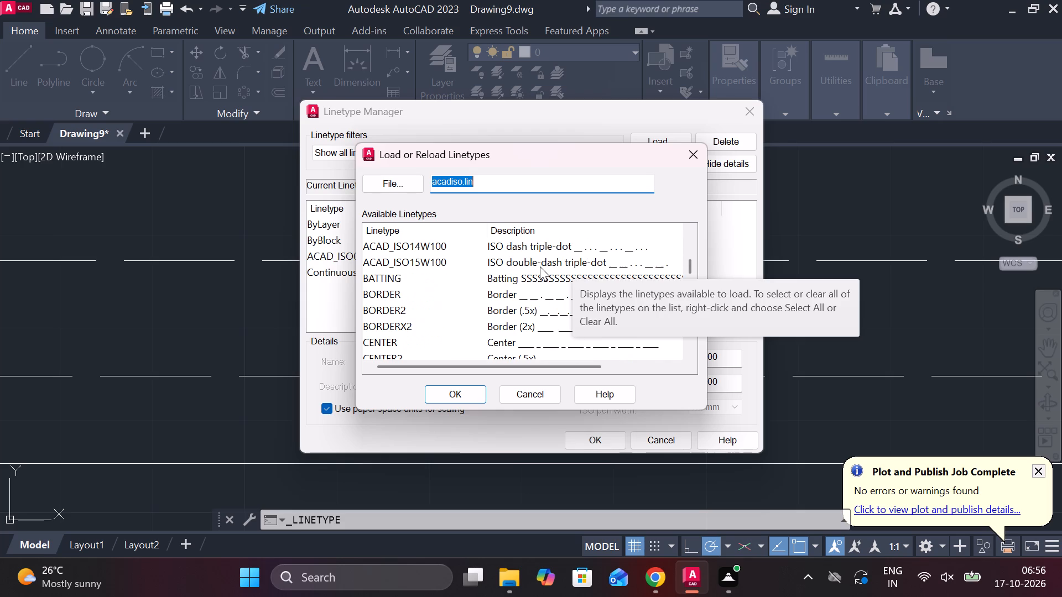
scroll(540, 266, "up", 1)
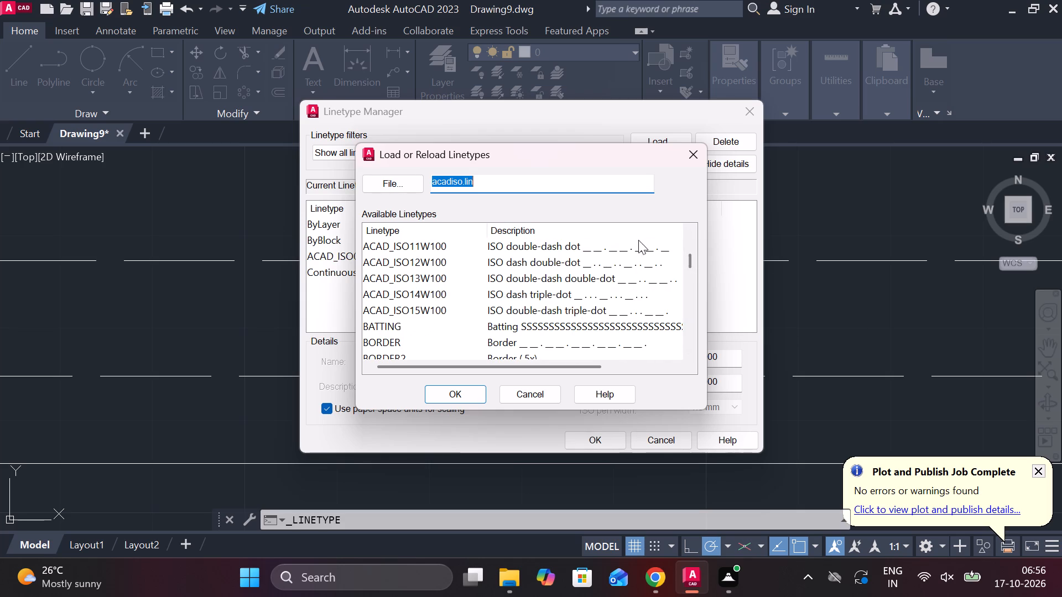
scroll(579, 263, "down", 2)
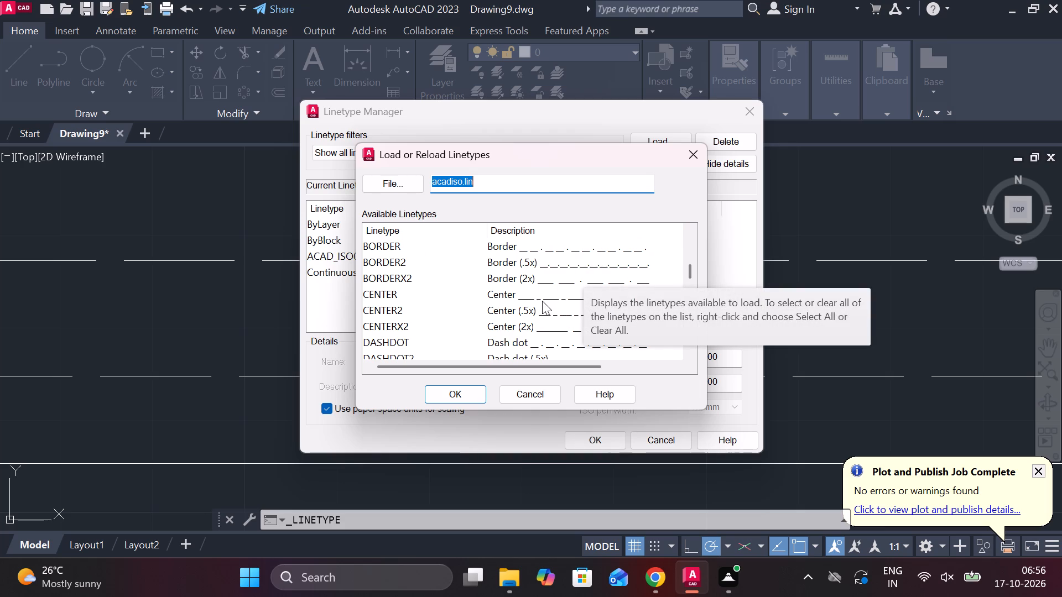
scroll(542, 301, "down", 2)
scroll(538, 301, "up", 1)
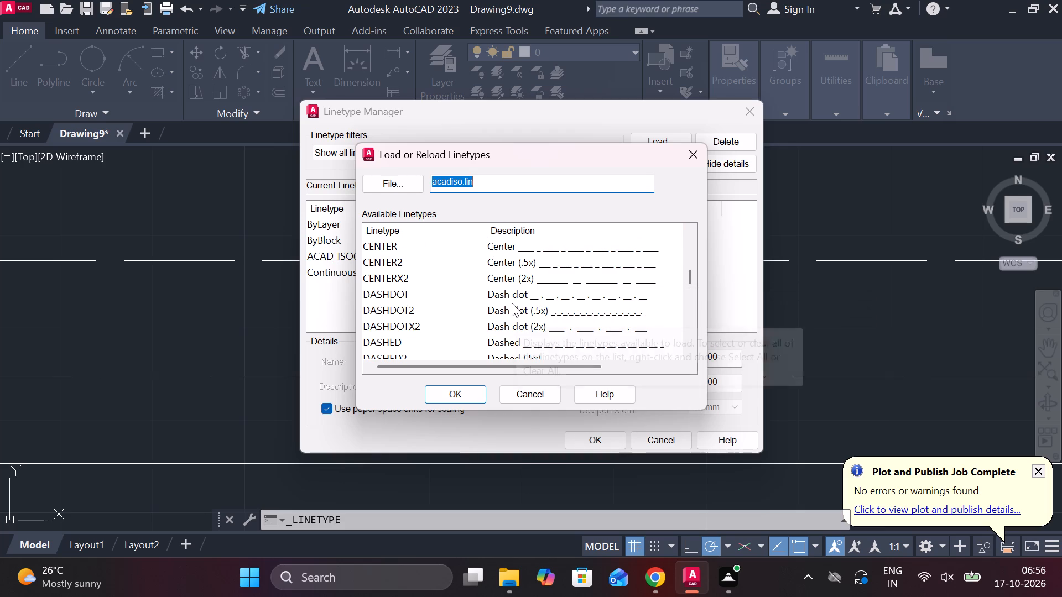
scroll(447, 281, "down", 2)
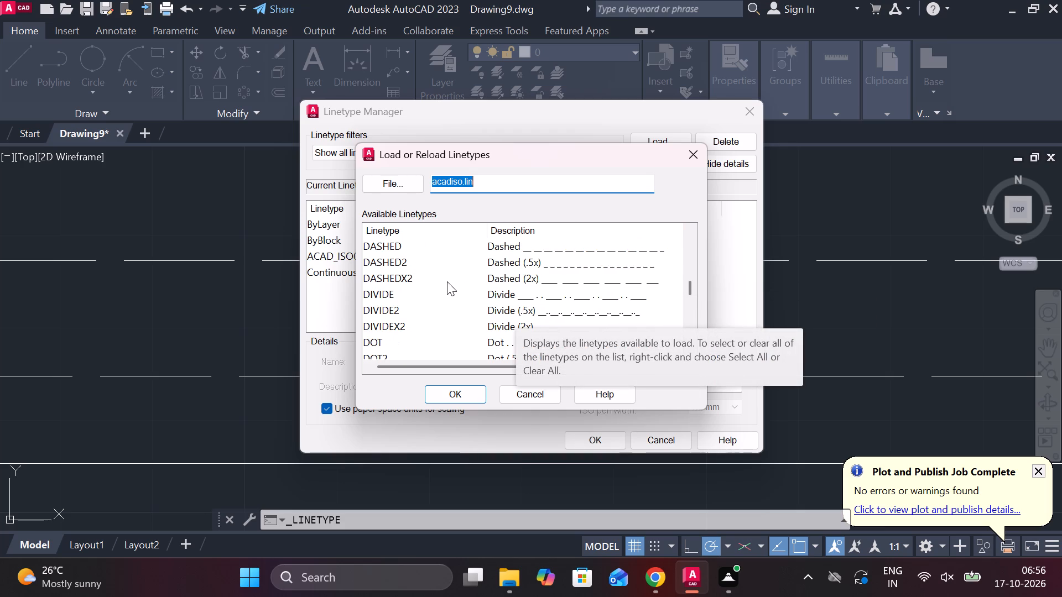
left_click(508, 248)
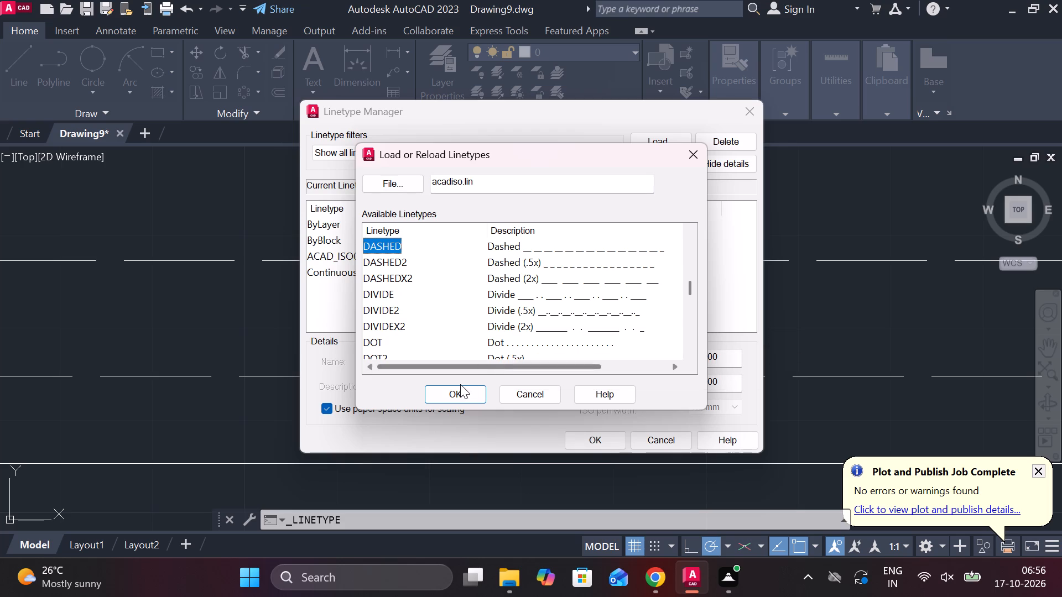
left_click(460, 386)
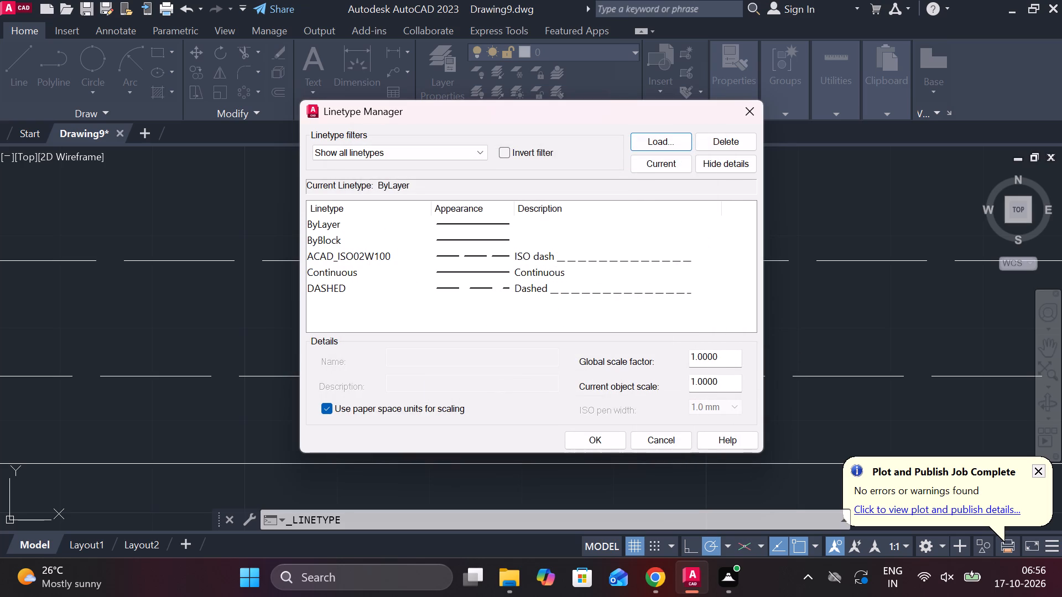
Set both the global linetype scale factor and the current object scale to 0.5.
left_click_drag(720, 352, 680, 352)
key("period")
key("5")
left_click_drag(728, 383, 678, 383)
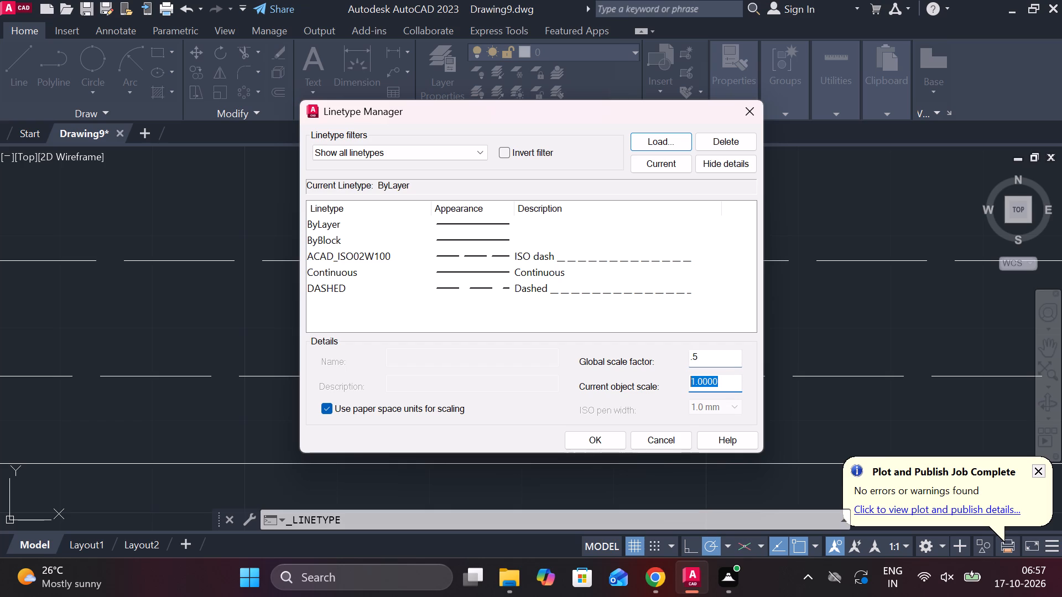
left_click_drag(678, 383, 663, 383)
type(".5")
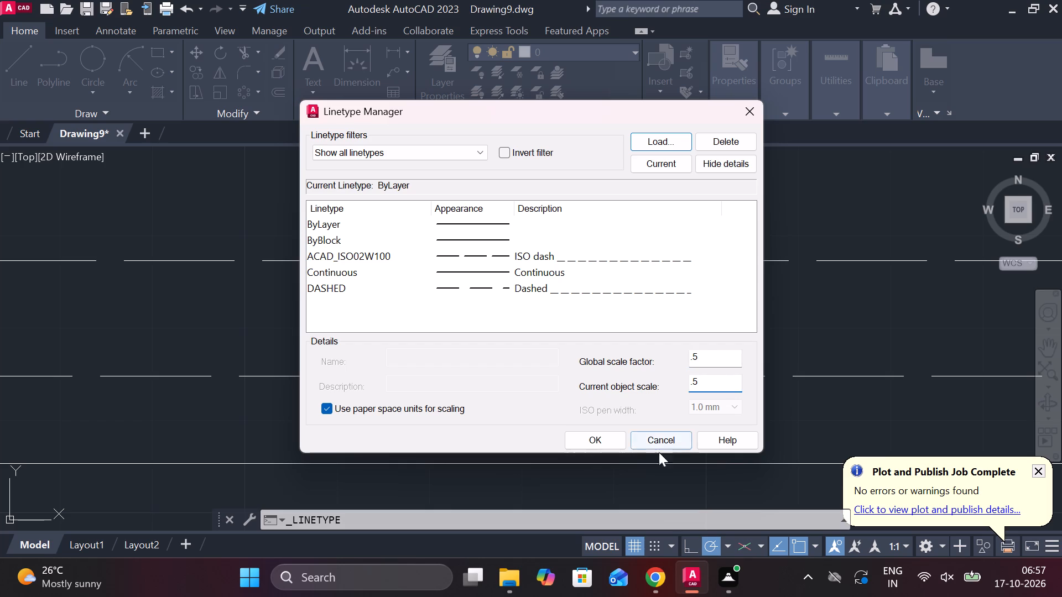
left_click(604, 435)
Examine the rescaled dashed lines in the top view and compare them with the other assembly views.
scroll(618, 269, "down", 3)
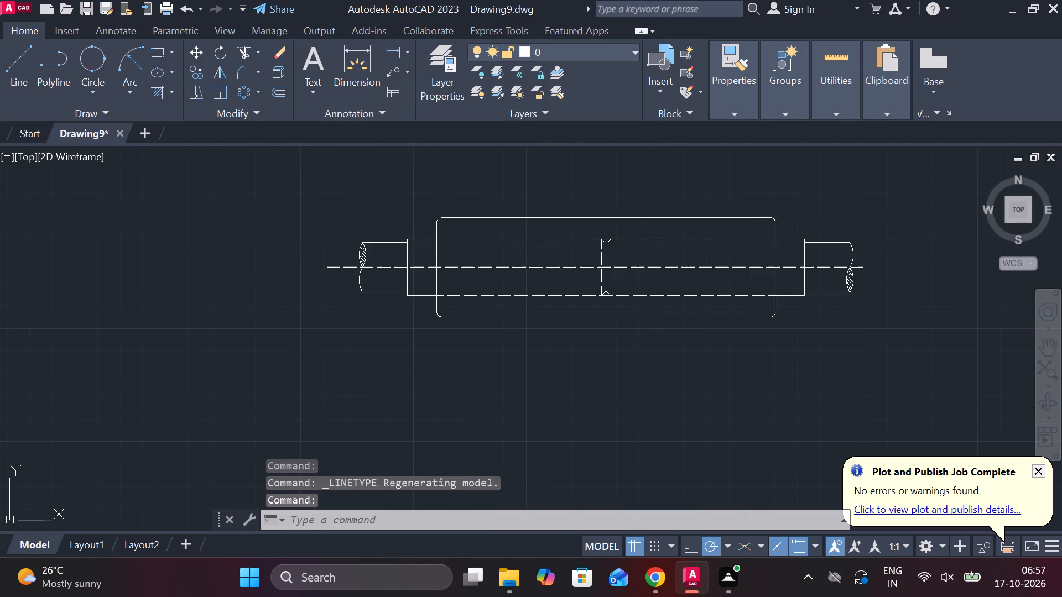
scroll(735, 281, "down", 2)
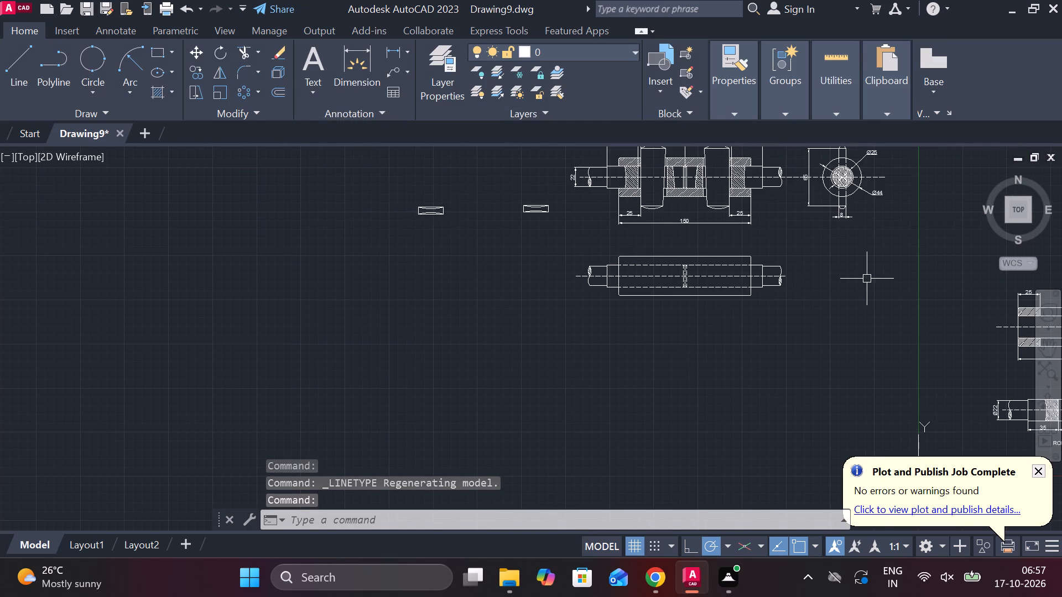
scroll(843, 279, "up", 2)
middle_click_drag(842, 279, 490, 278)
scroll(498, 278, "down", 1)
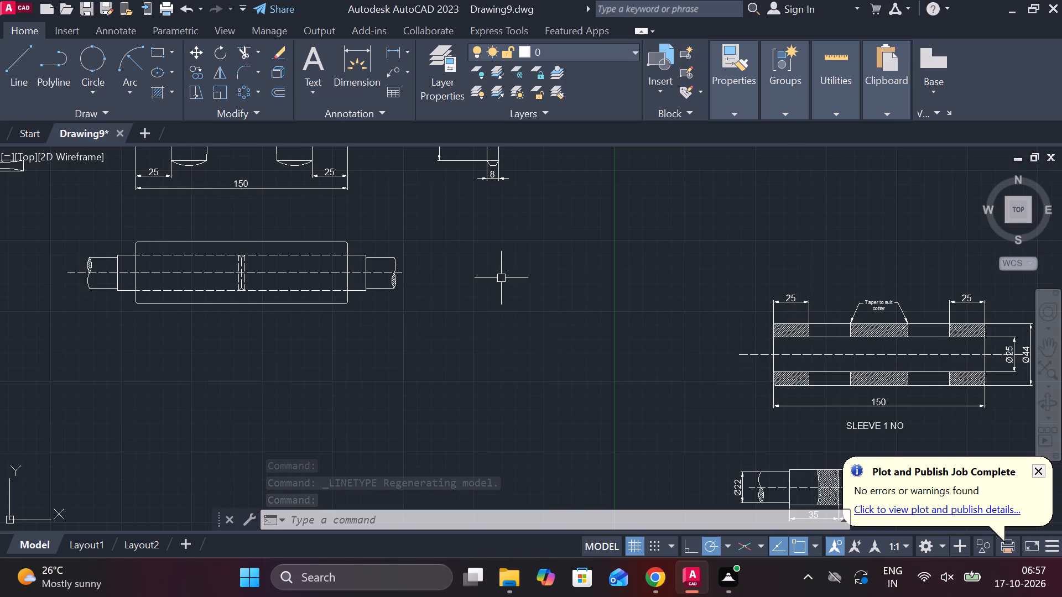
middle_click_drag(506, 278, 752, 276)
scroll(471, 313, "up", 1)
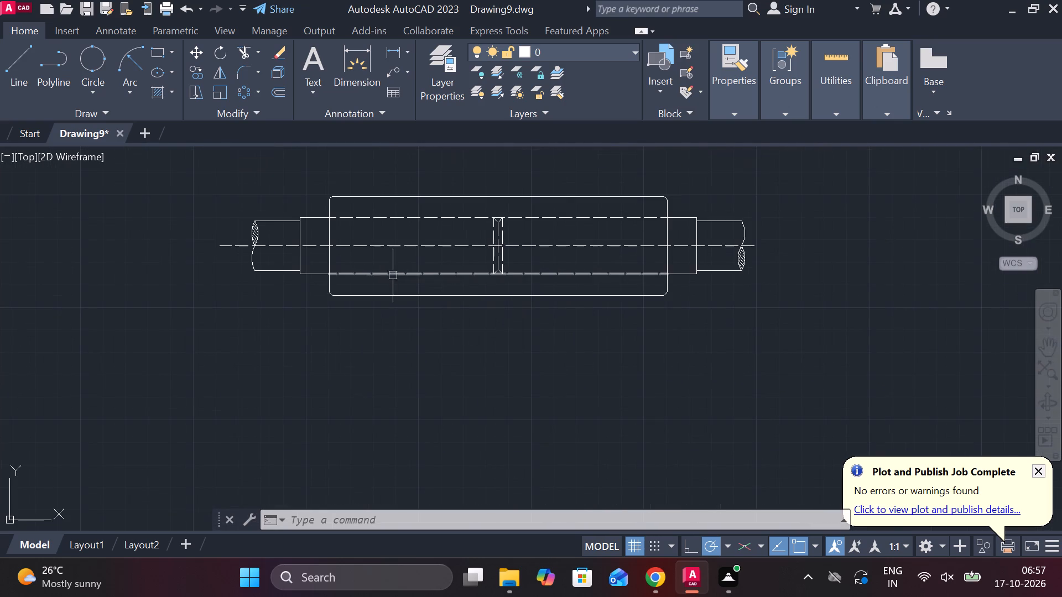
scroll(383, 268, "up", 1)
middle_click_drag(371, 338, 376, 338)
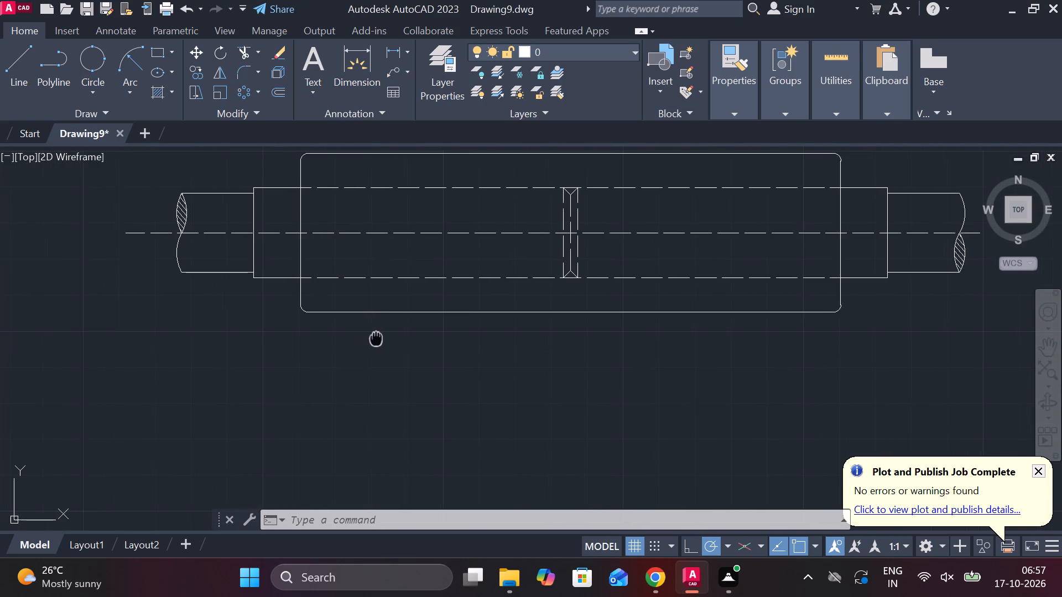
middle_click_drag(376, 338, 388, 389)
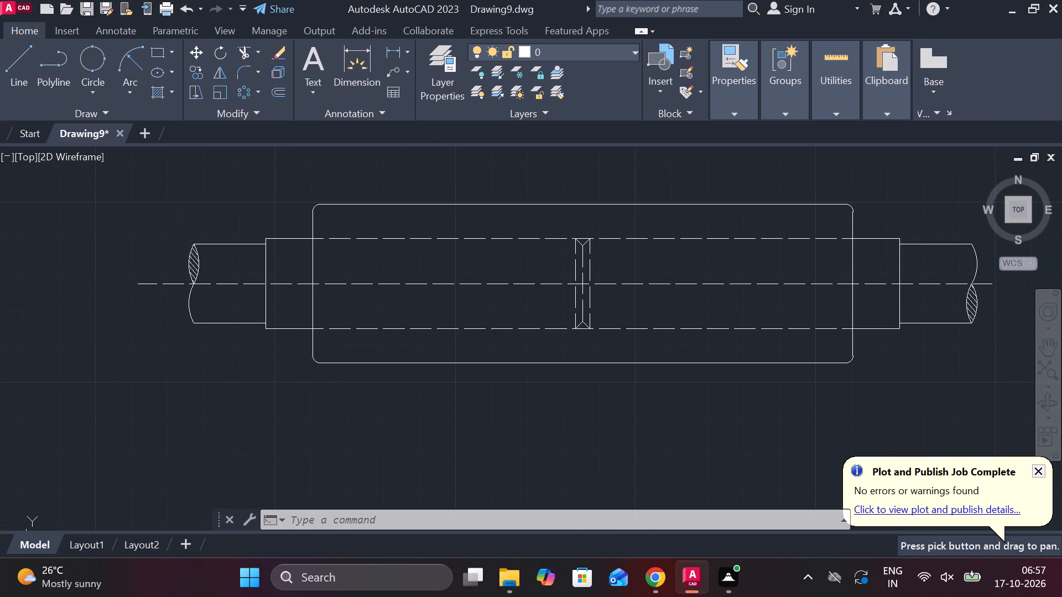
scroll(391, 392, "down", 3)
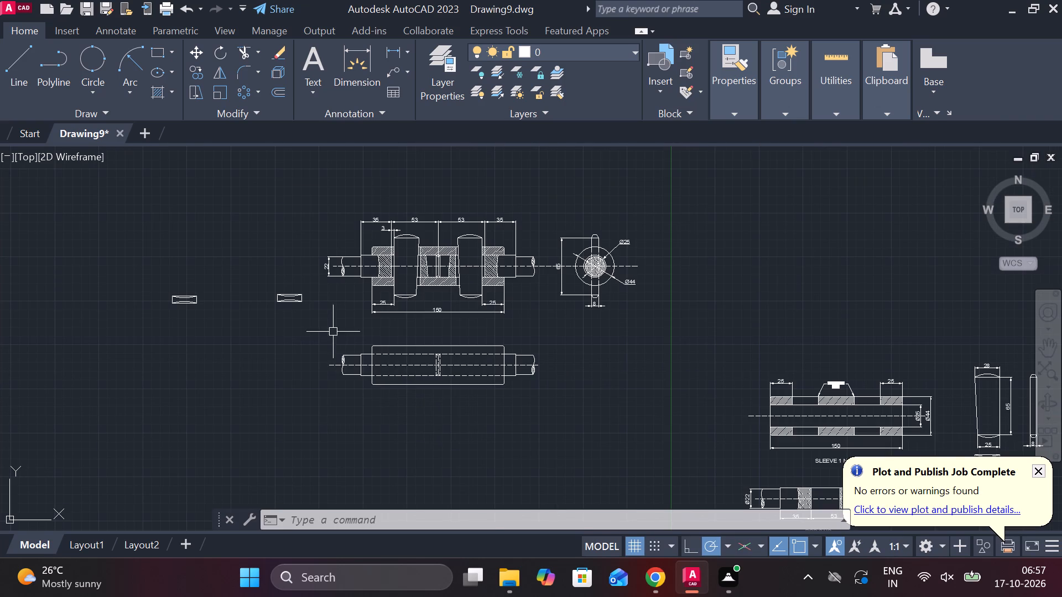
middle_click_drag(292, 321, 367, 359)
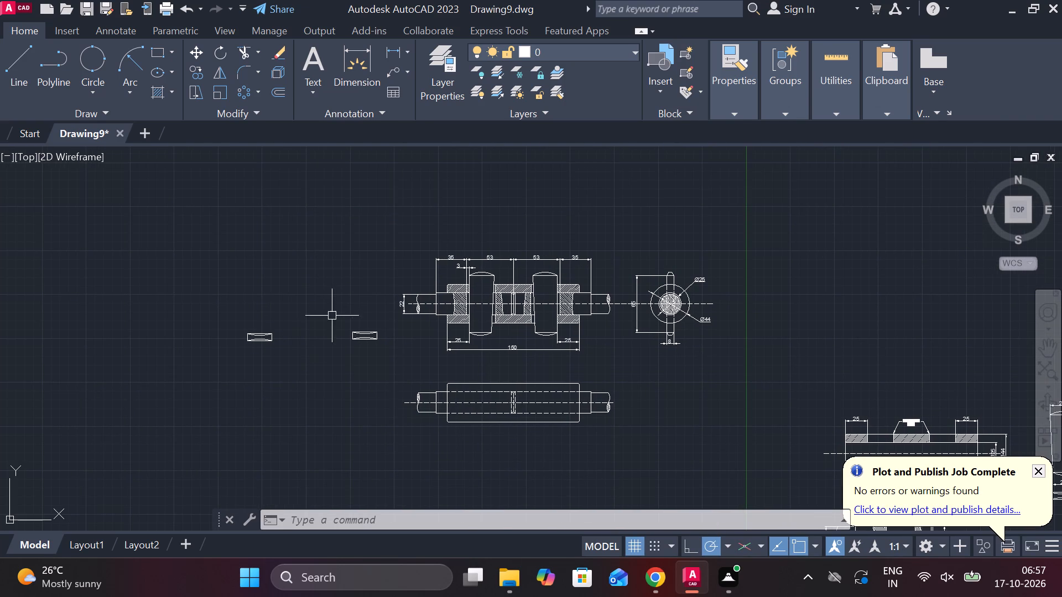
Draw two vertical projection lines from the left cotter's upper right and lower left corners in the front view down past the top view.
scroll(436, 355, "up", 2)
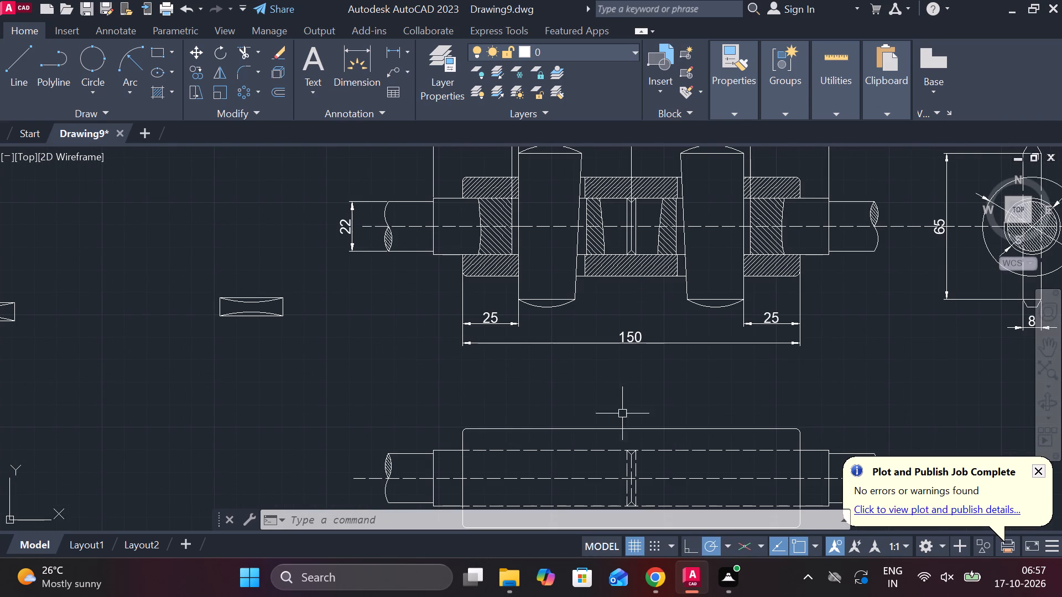
key("l")
key("Return")
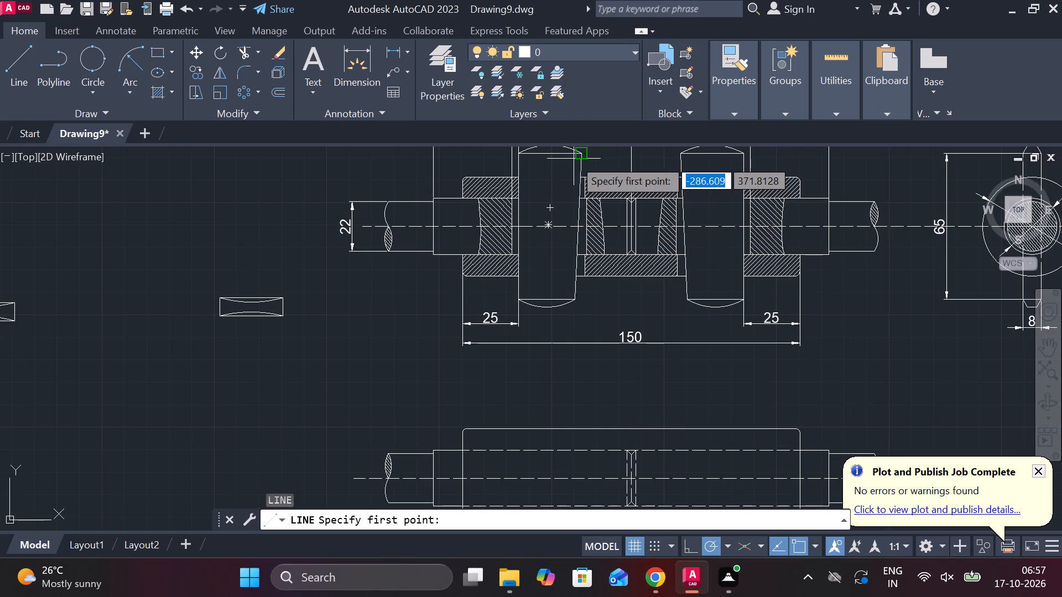
left_click(574, 159)
middle_click_drag(580, 396, 568, 338)
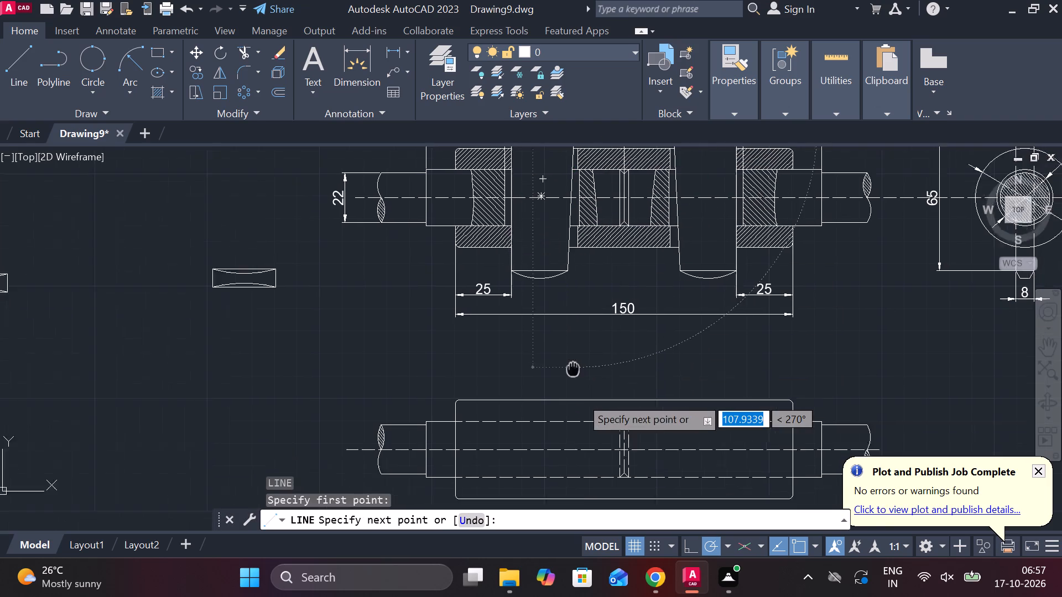
middle_click_drag(568, 338, 568, 320)
left_click(567, 486)
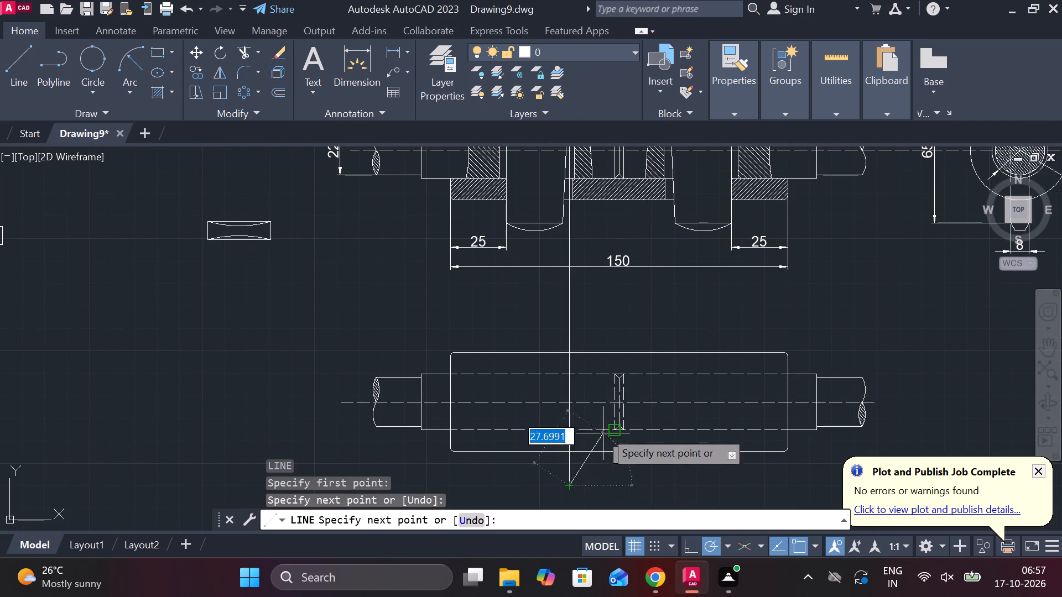
key("Escape")
key("space")
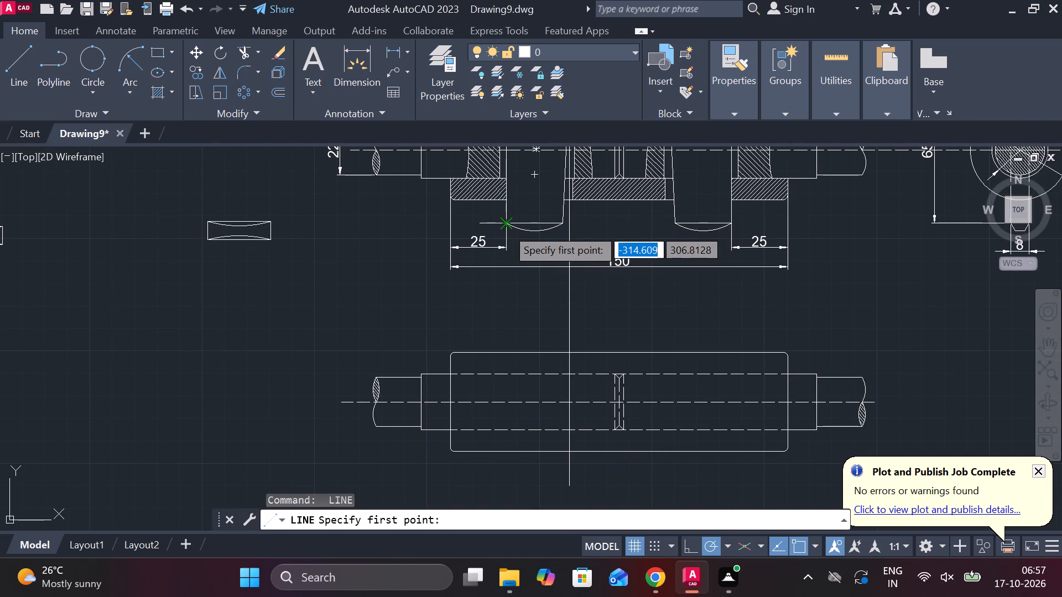
left_click(506, 228)
left_click(514, 490)
key("Escape")
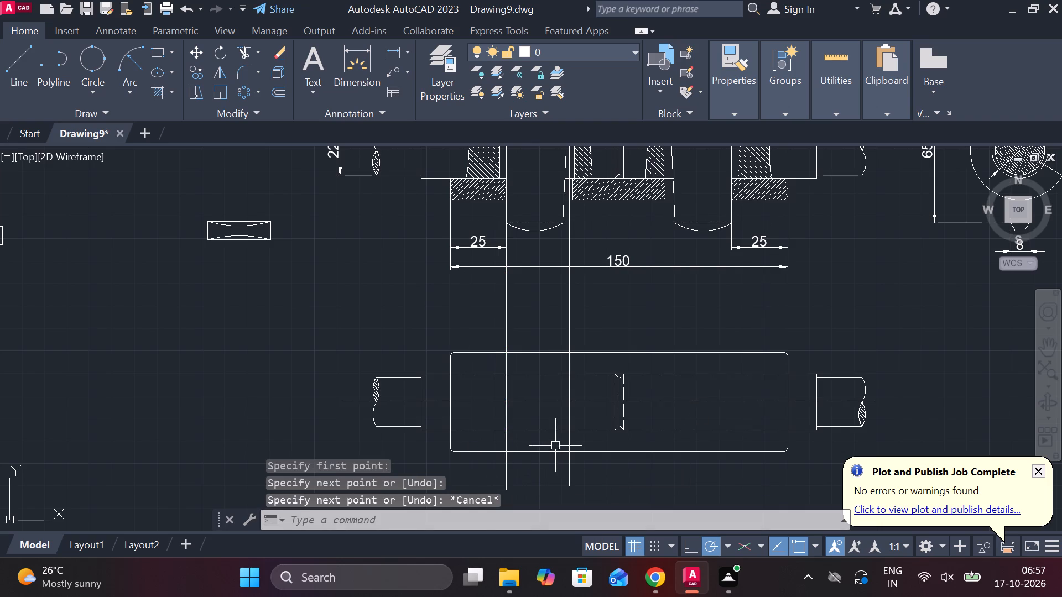
Move the cotter's top-view outline by its right edge midpoint to where the right projection line crosses the top view's centre line.
left_click_drag(184, 186, 219, 218)
left_click(309, 279)
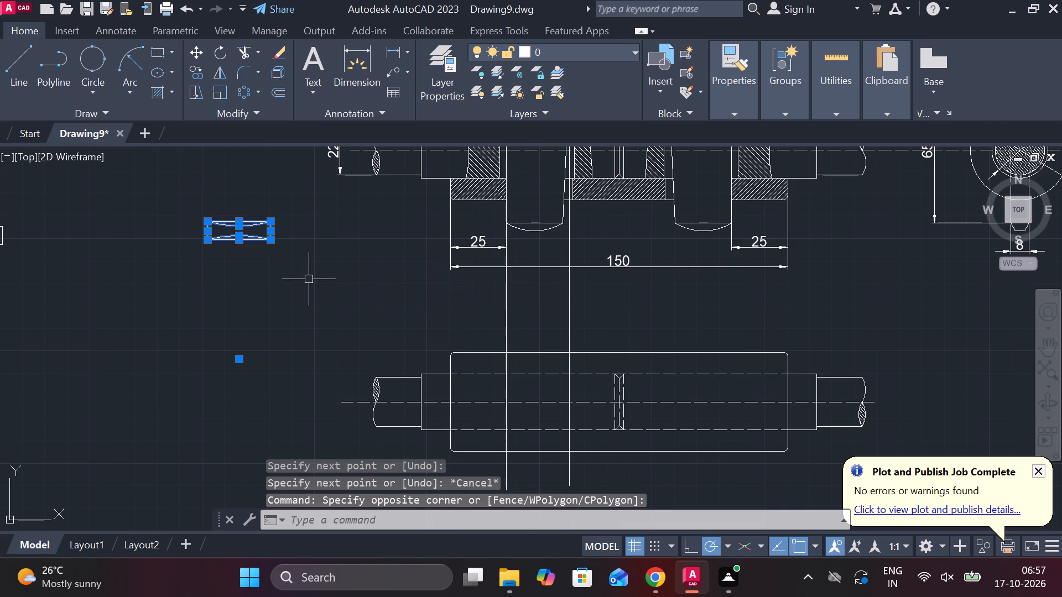
key("m")
key("Return")
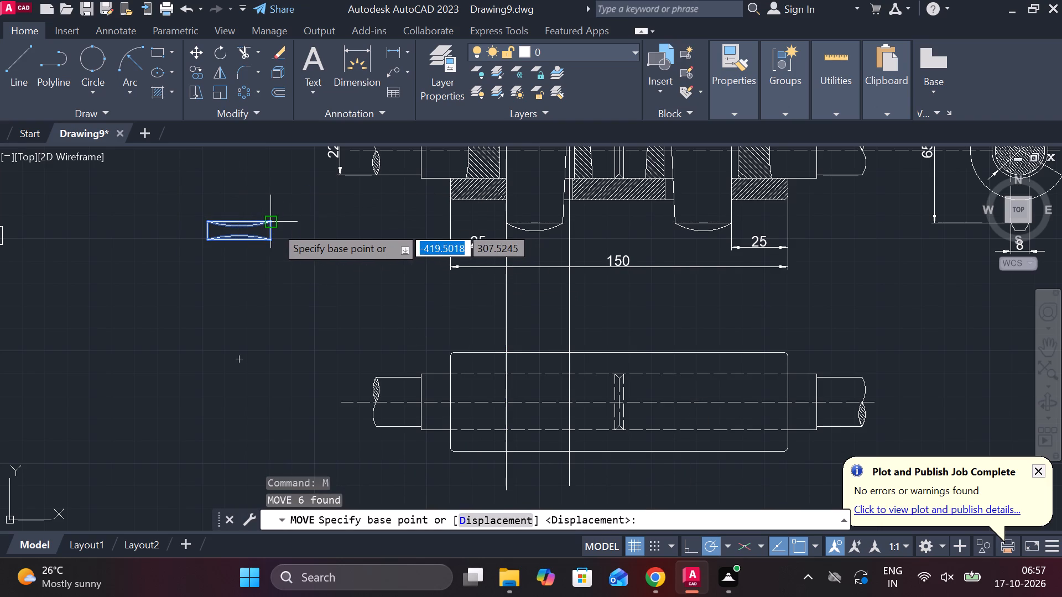
scroll(273, 236, "up", 1)
left_click(274, 229)
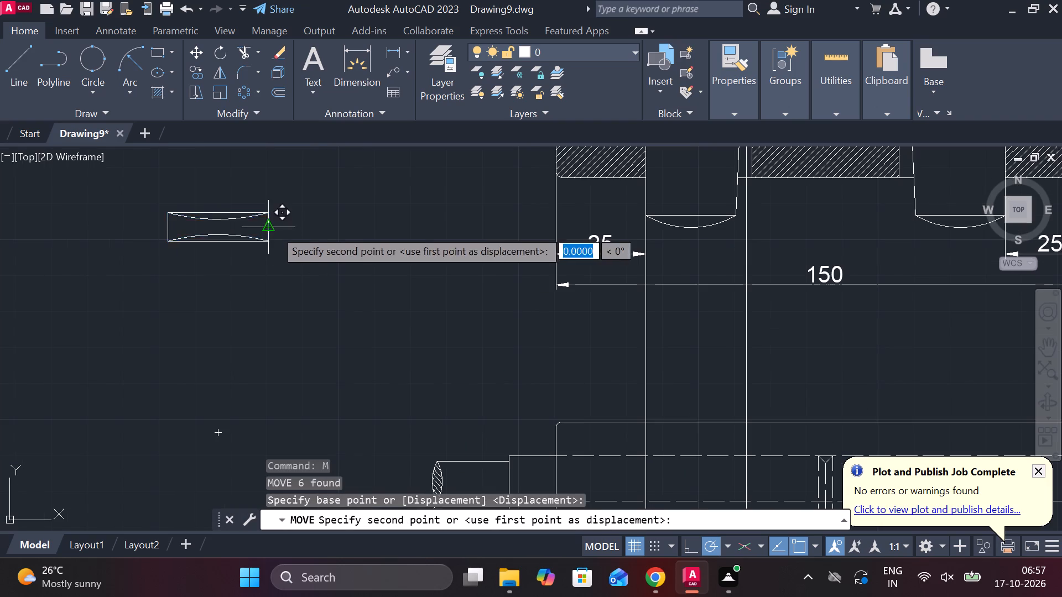
scroll(288, 231, "down", 2)
scroll(488, 346, "up", 3)
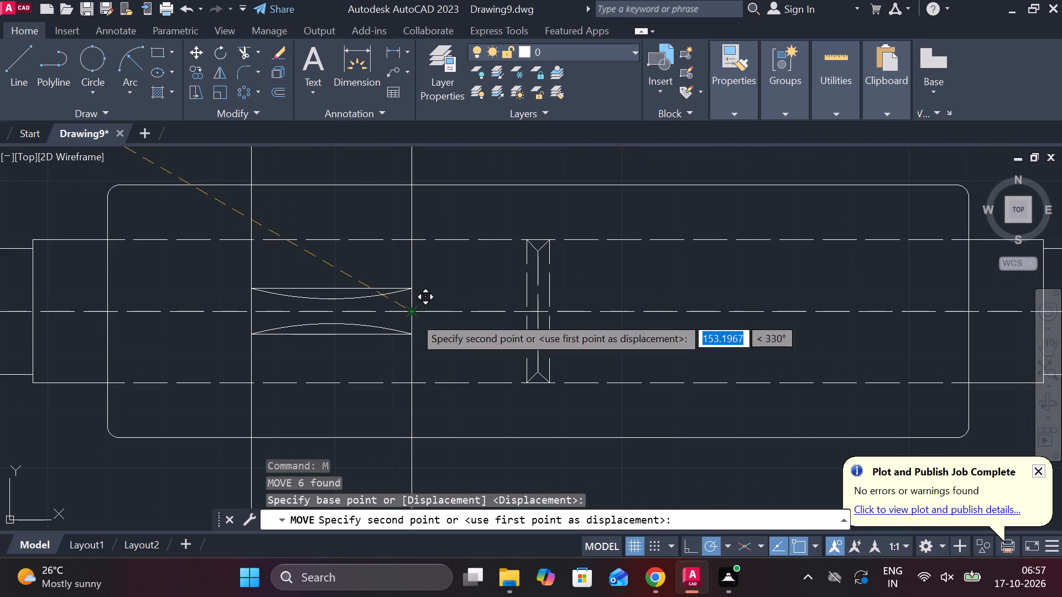
left_click(414, 316)
Erase the two vertical projection lines running from the front view through the top view.
scroll(451, 308, "down", 2)
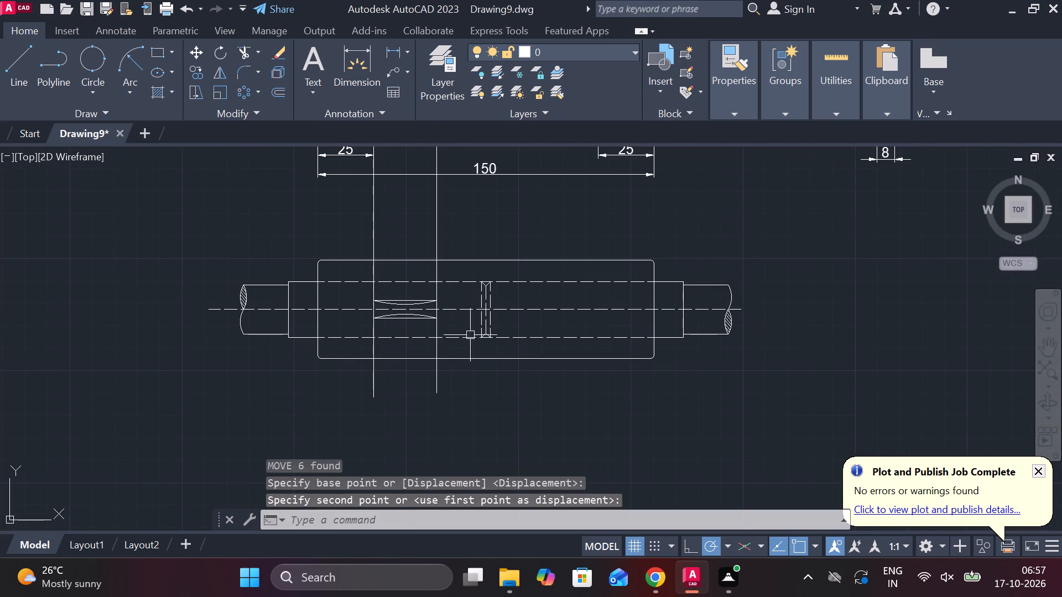
middle_click_drag(464, 363, 487, 374)
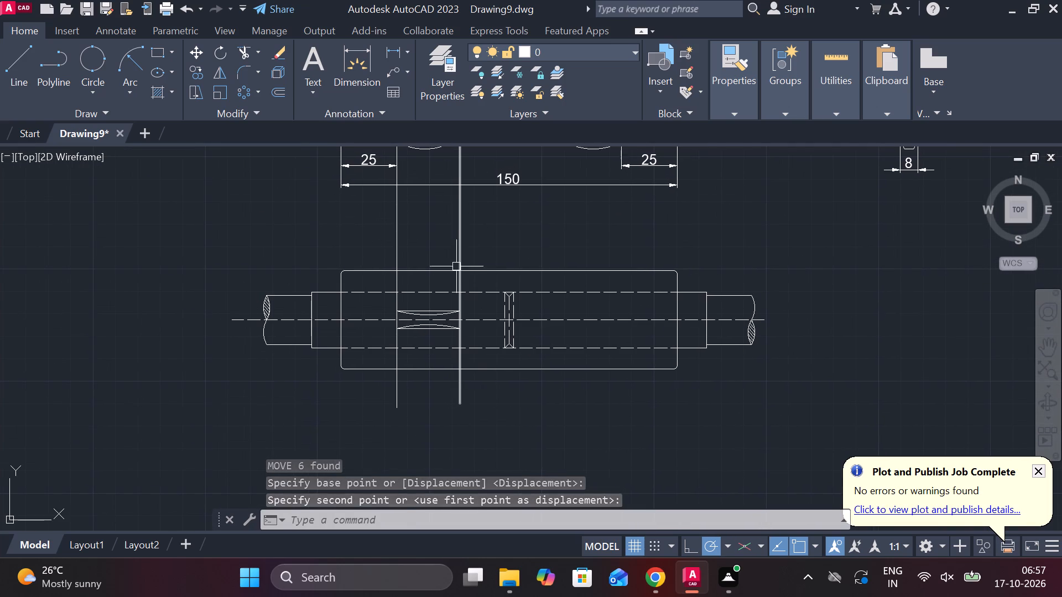
left_click(461, 252)
left_click(393, 259)
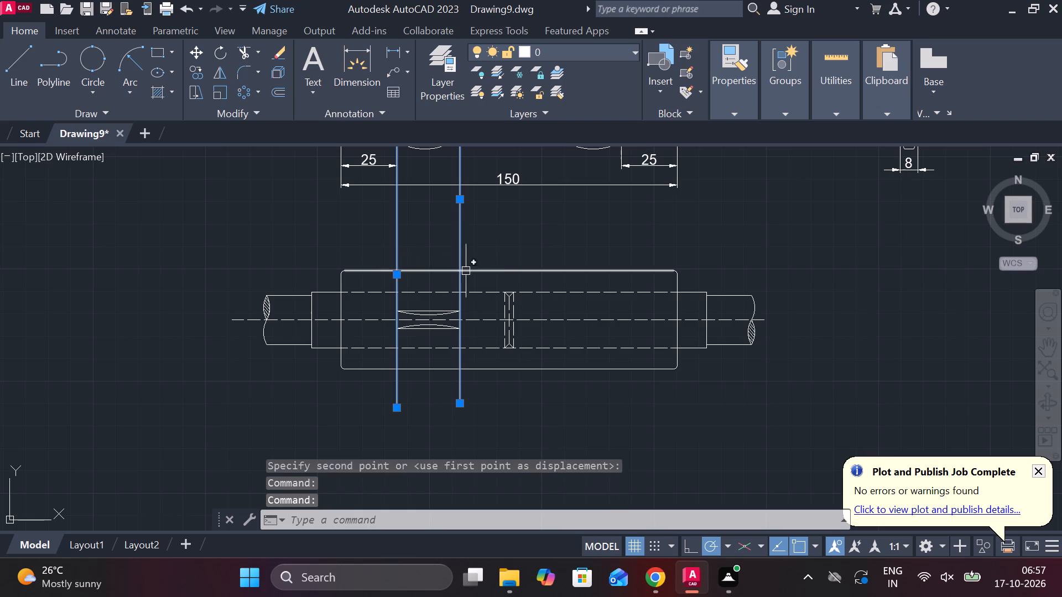
type("E")
key("space")
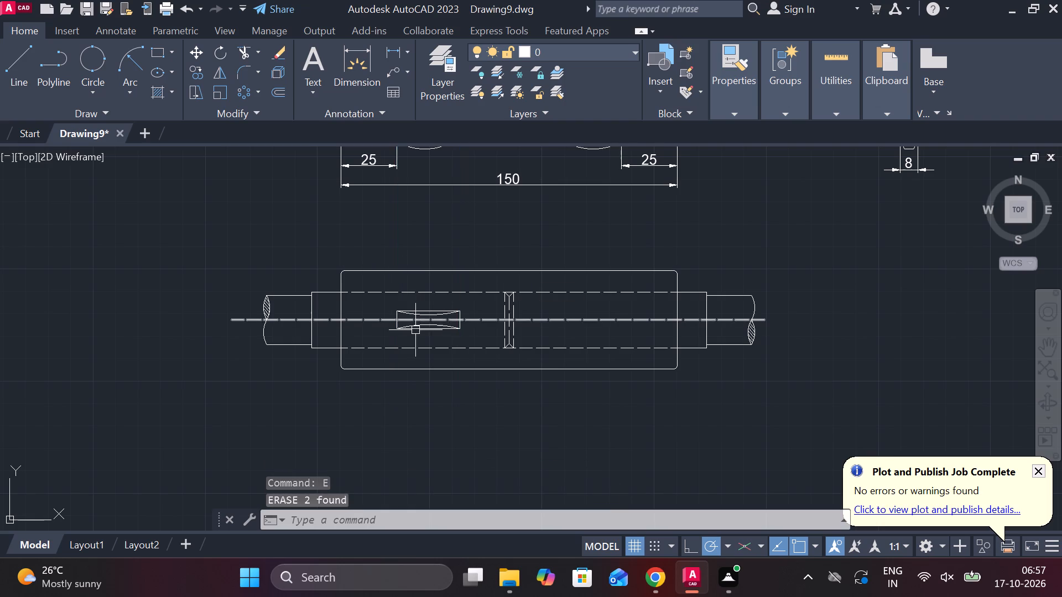
Mirror the left cotter outline in the top view about the sleeve's vertical middle line, keeping the original.
scroll(388, 358, "up", 2)
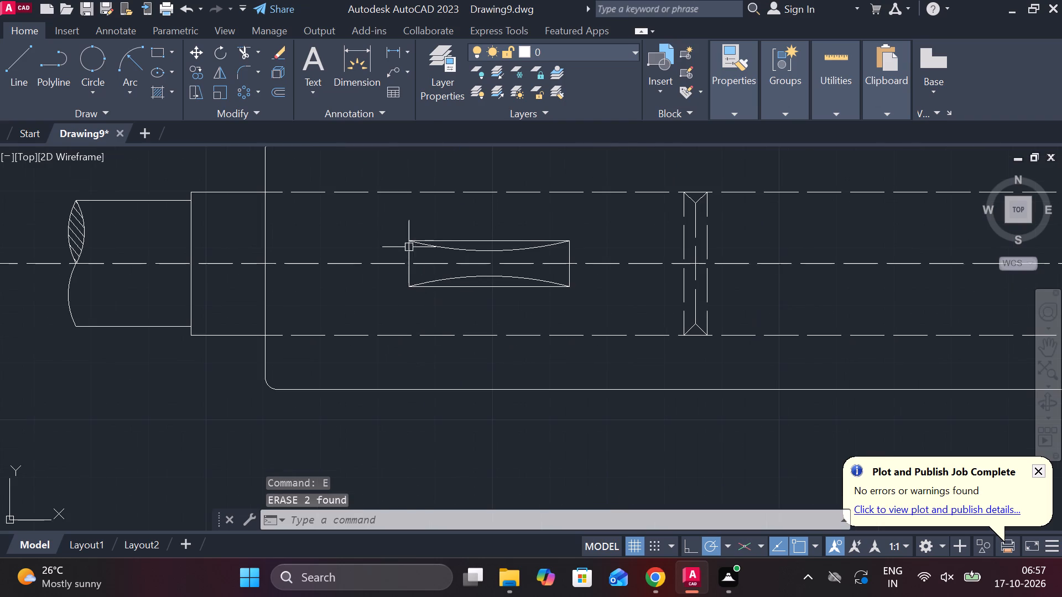
left_click(400, 233)
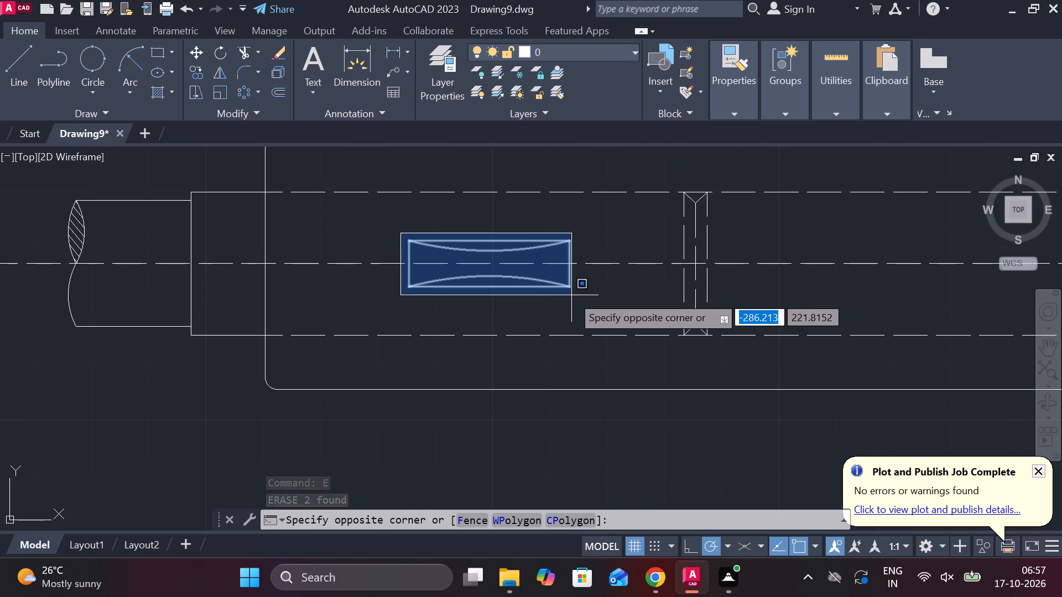
left_click(571, 295)
key("m")
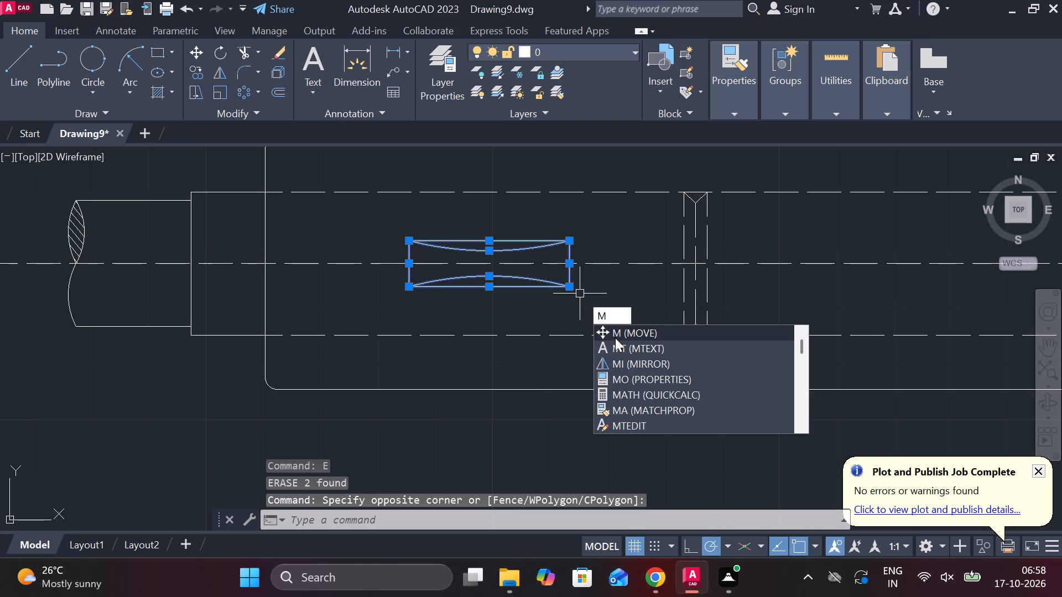
key("i")
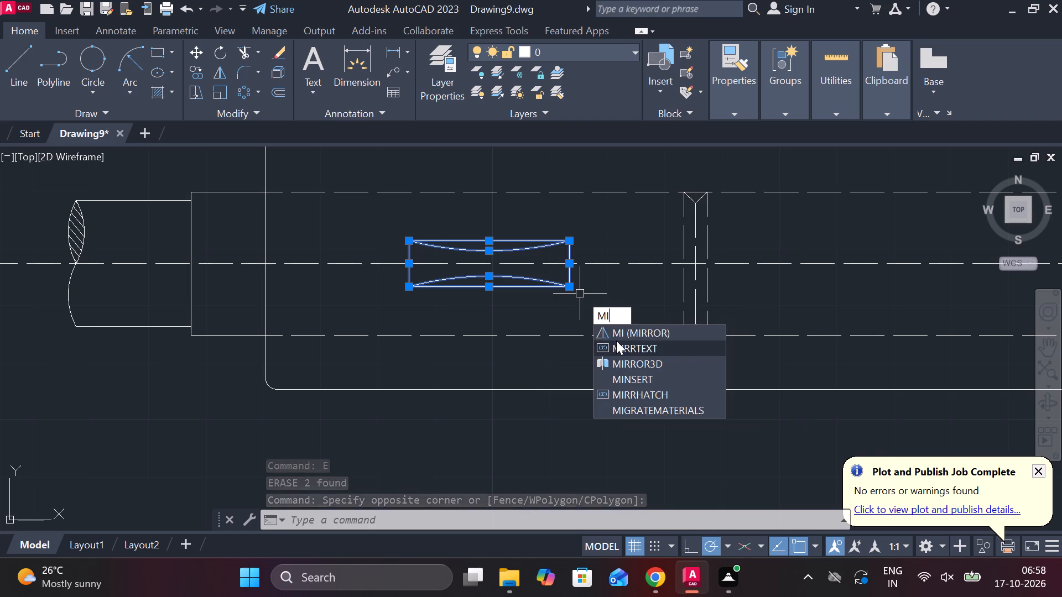
key("Return")
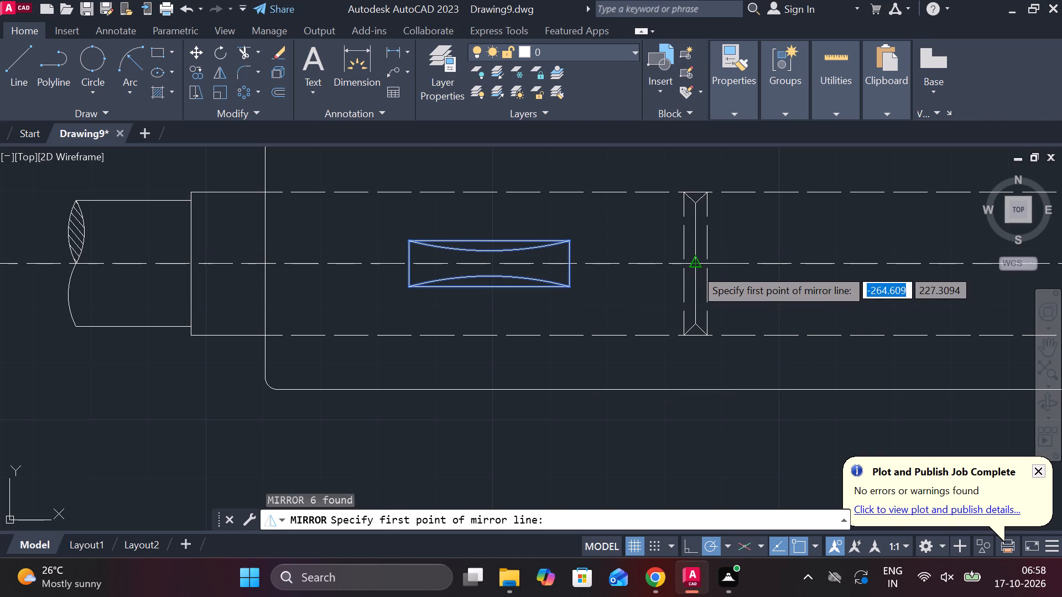
left_click(695, 268)
left_click(697, 200)
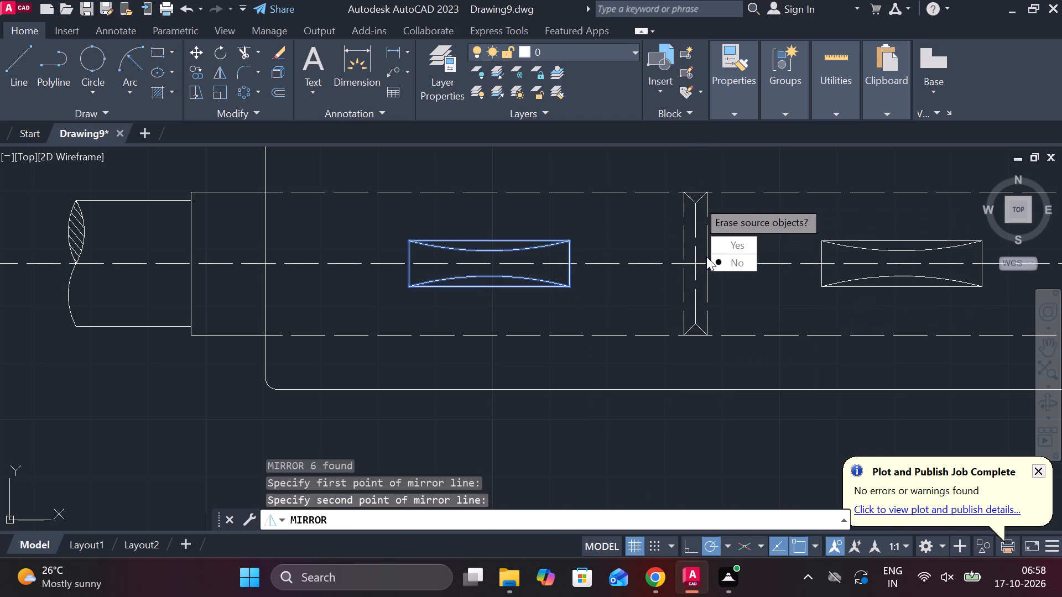
left_click_drag(716, 263, 697, 200)
key("Escape")
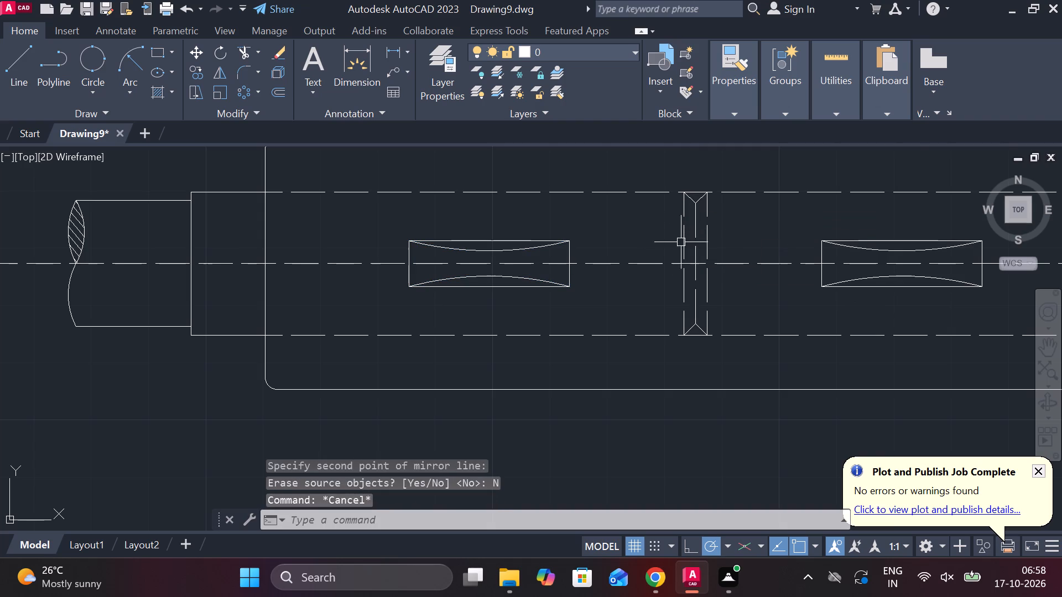
Copy the SLEEVE 1 NO label and paste it below the front view's 150 dimension in the assembly.
scroll(672, 246, "down", 3)
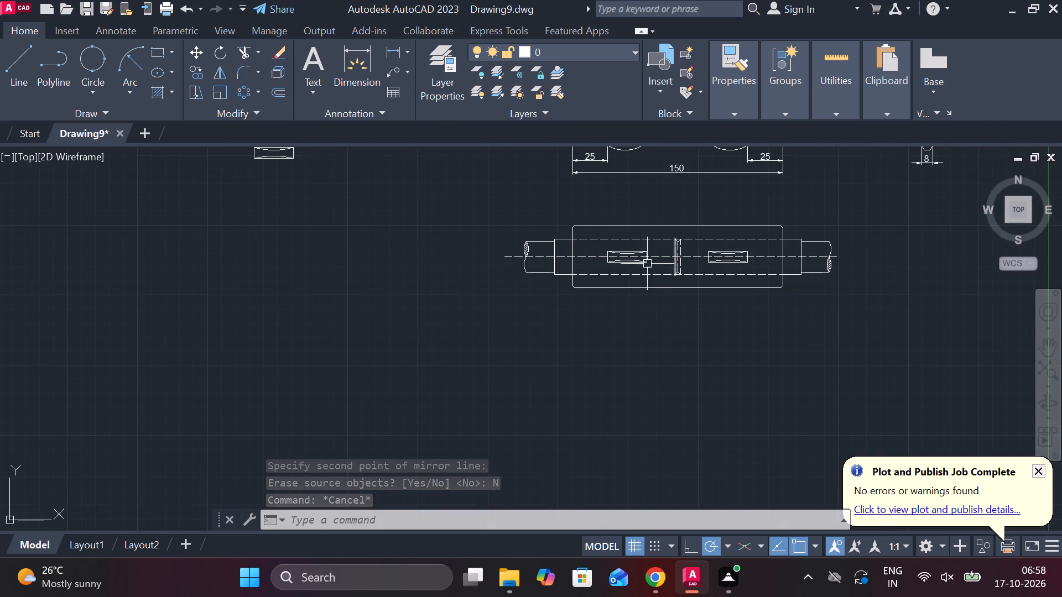
middle_click_drag(603, 238, 600, 238)
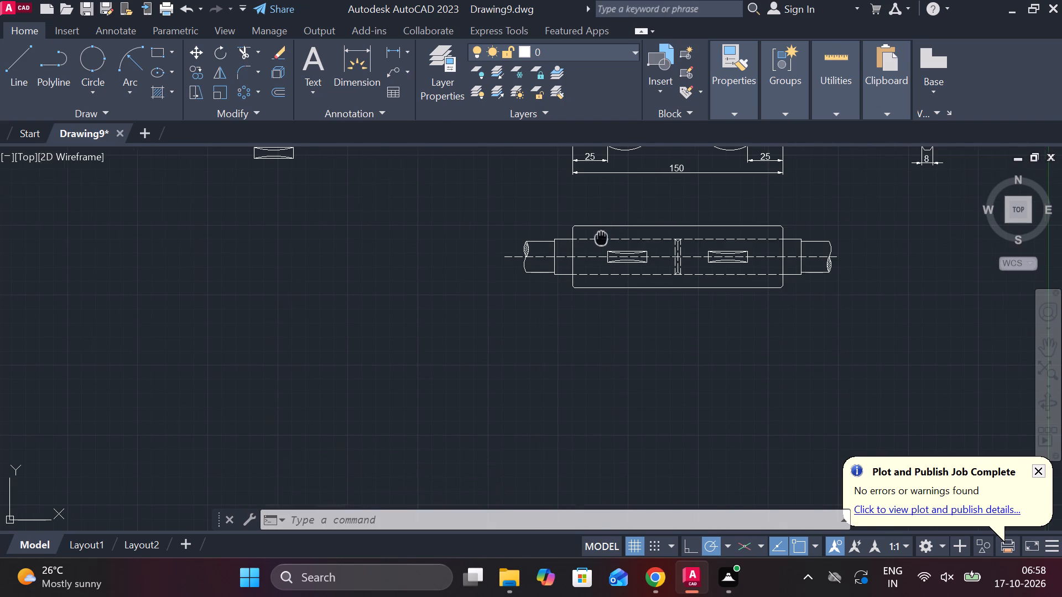
middle_click_drag(600, 238, 483, 353)
middle_click_drag(746, 380, 347, 295)
scroll(450, 264, "down", 1)
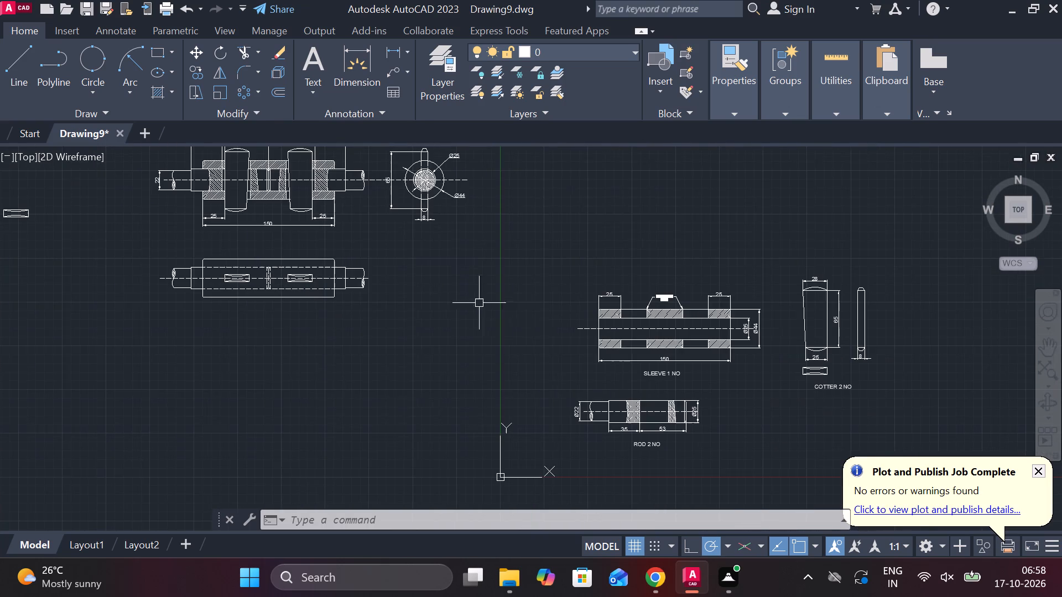
scroll(627, 371, "up", 1)
left_click(661, 373)
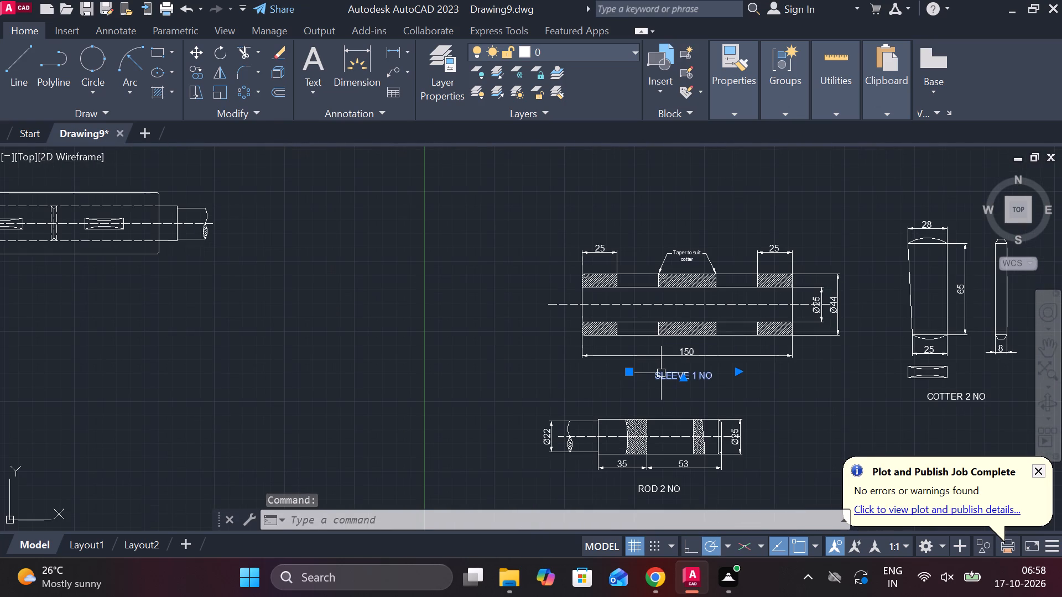
key("ctrl+c")
scroll(471, 338, "down", 1)
middle_click_drag(350, 307, 628, 345)
scroll(587, 291, "up", 2)
middle_click_drag(490, 280, 603, 401)
key("ctrl+v")
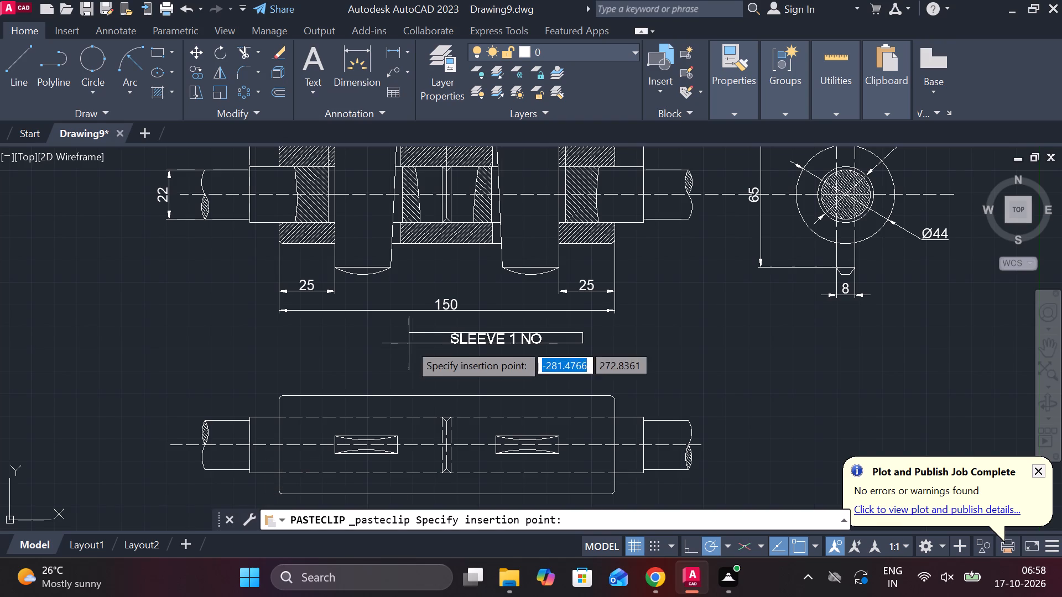
left_click(356, 340)
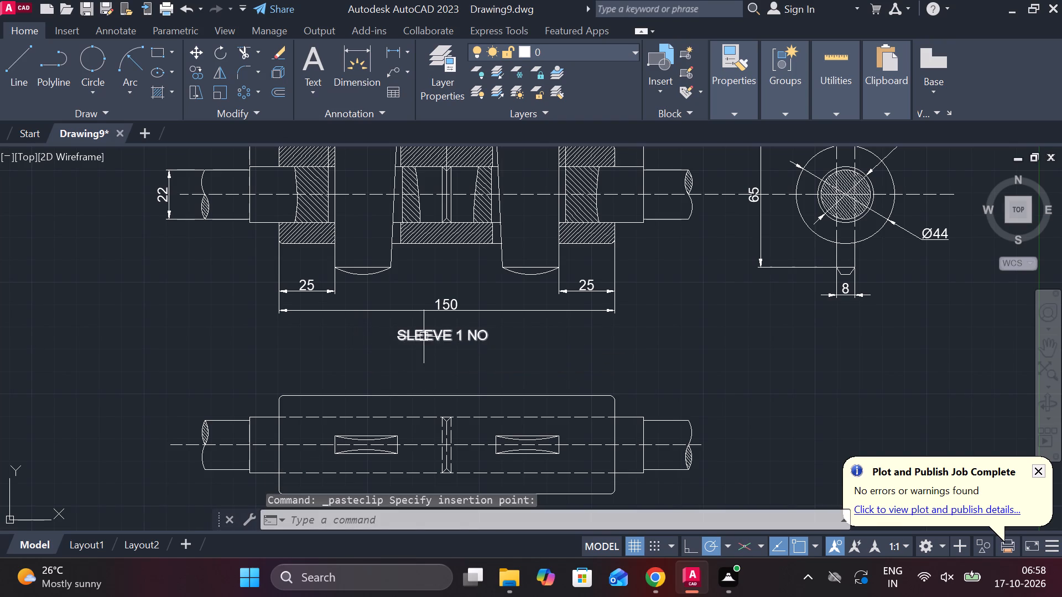
Replace the text of the pasted label below the front view with SECTIONAL FRONT VIEW.
double_click(424, 337)
left_click(512, 340)
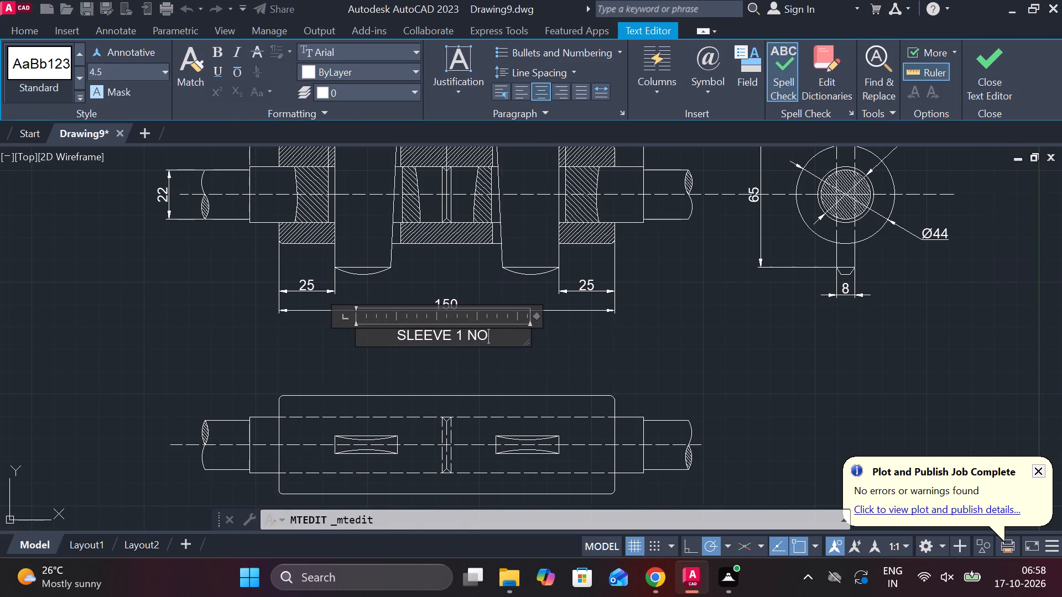
key("BackSpace")
key("BackSpace")
key("BackSpace")
key("BackSpace")
key("BackSpace")
key("BackSpace")
key("BackSpace")
key("BackSpace")
key("BackSpace")
key("BackSpace")
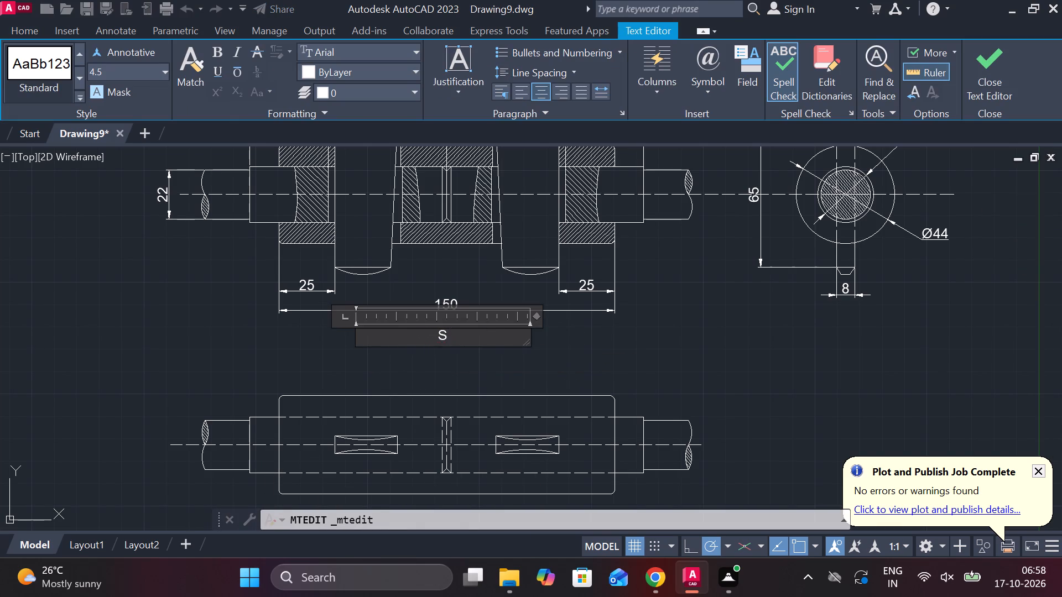
key("BackSpace")
type("SECTIONAL")
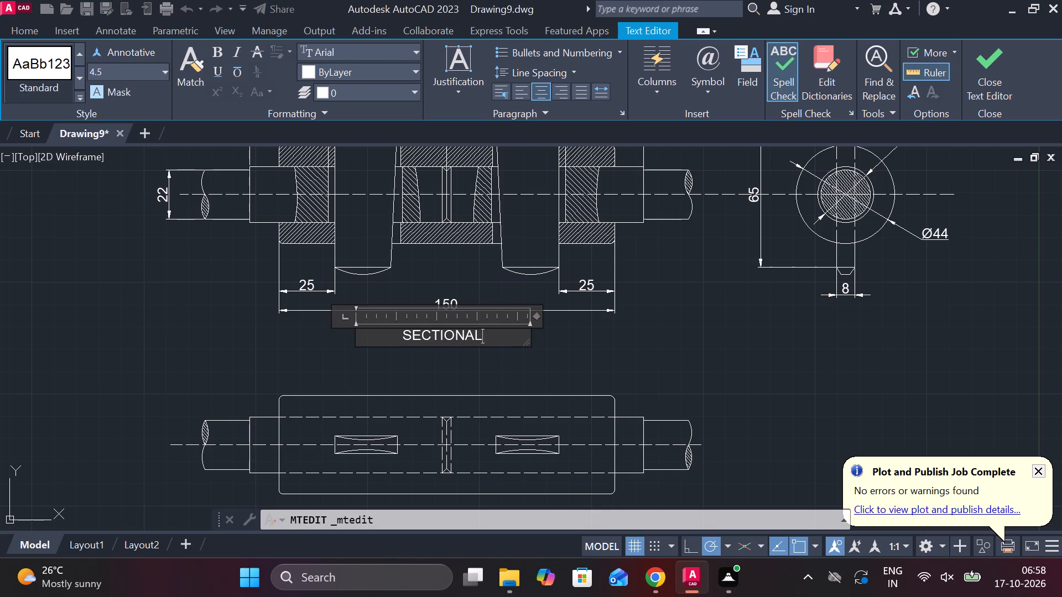
key("space")
type("FRONT VIEW")
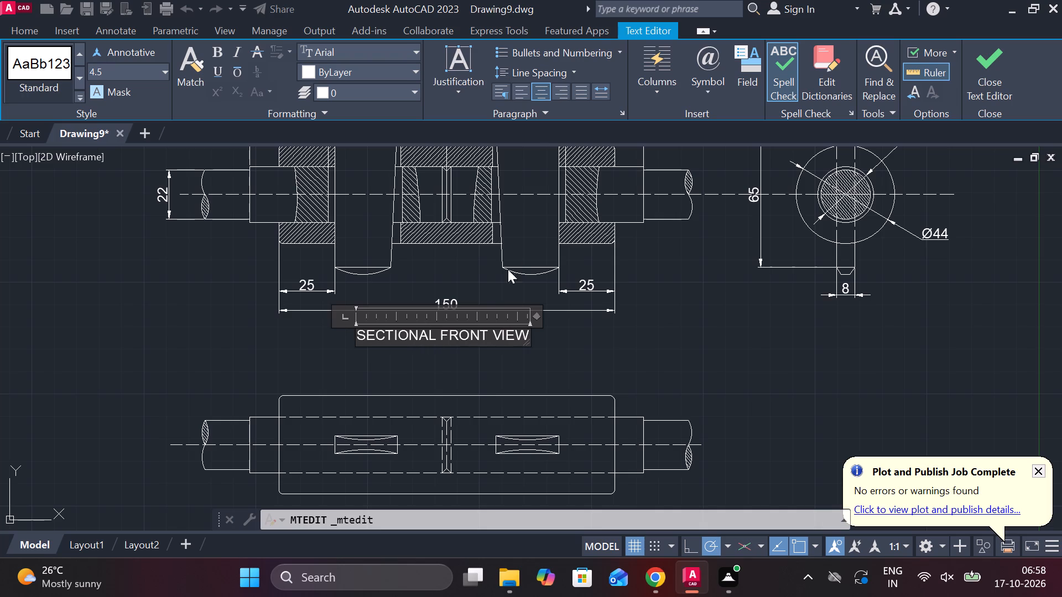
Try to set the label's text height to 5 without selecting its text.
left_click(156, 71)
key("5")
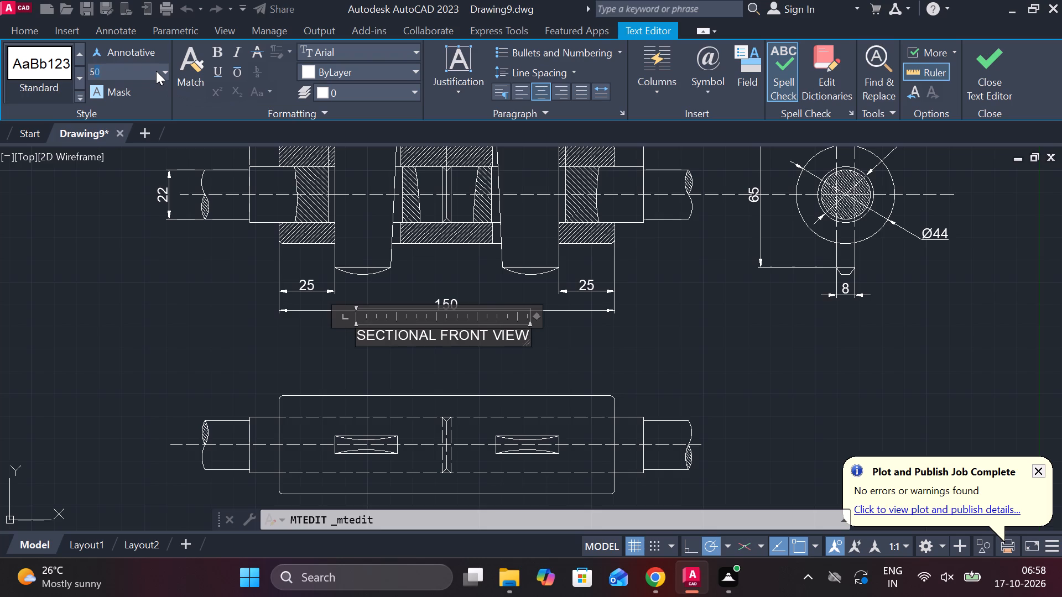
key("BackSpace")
Select all the text of the SECTIONAL FRONT VIEW label and set its text height to 6.
scroll(528, 332, "up", 2)
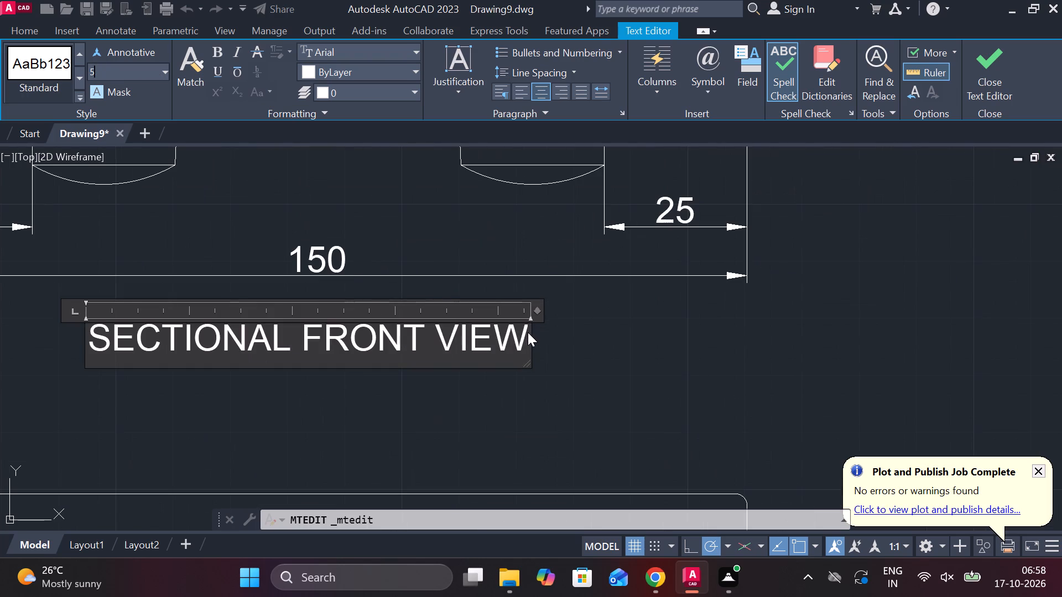
left_click_drag(527, 332, 125, 343)
middle_click_drag(246, 360, 369, 379)
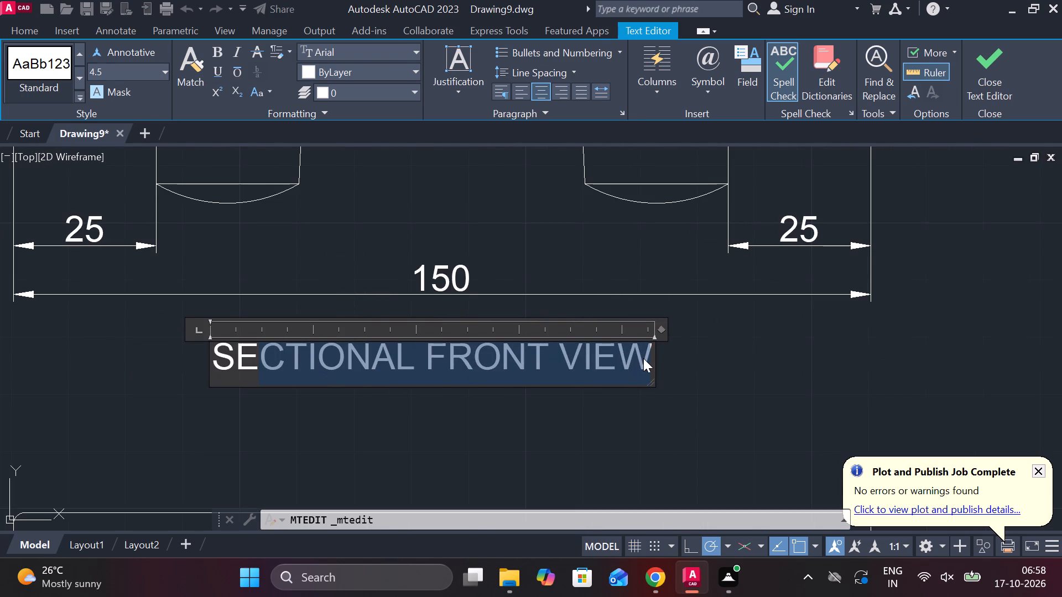
left_click(653, 350)
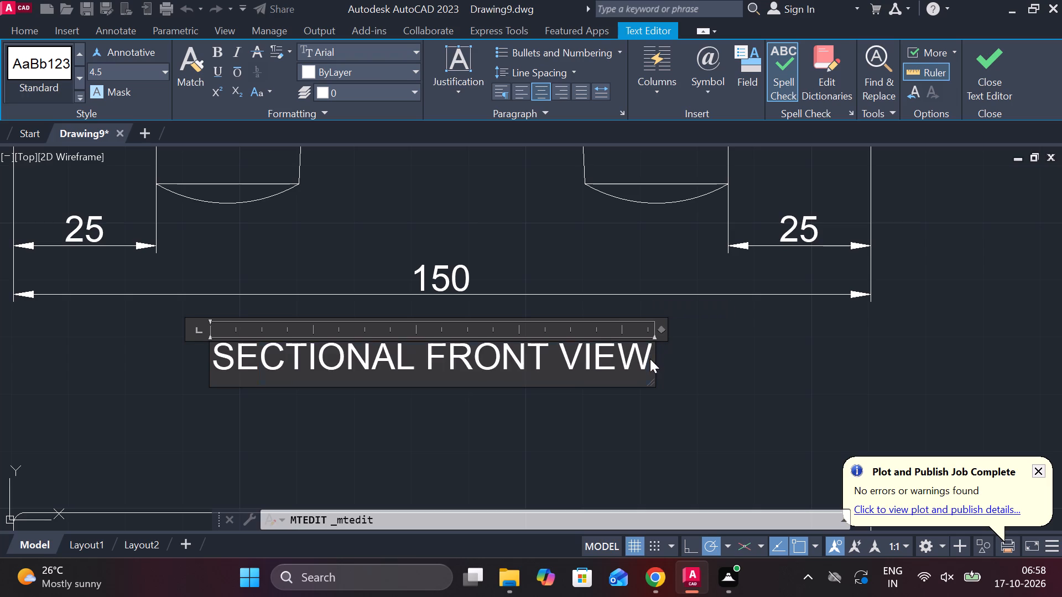
left_click(650, 359)
left_click_drag(648, 350, 316, 357)
left_click_drag(316, 357, 191, 356)
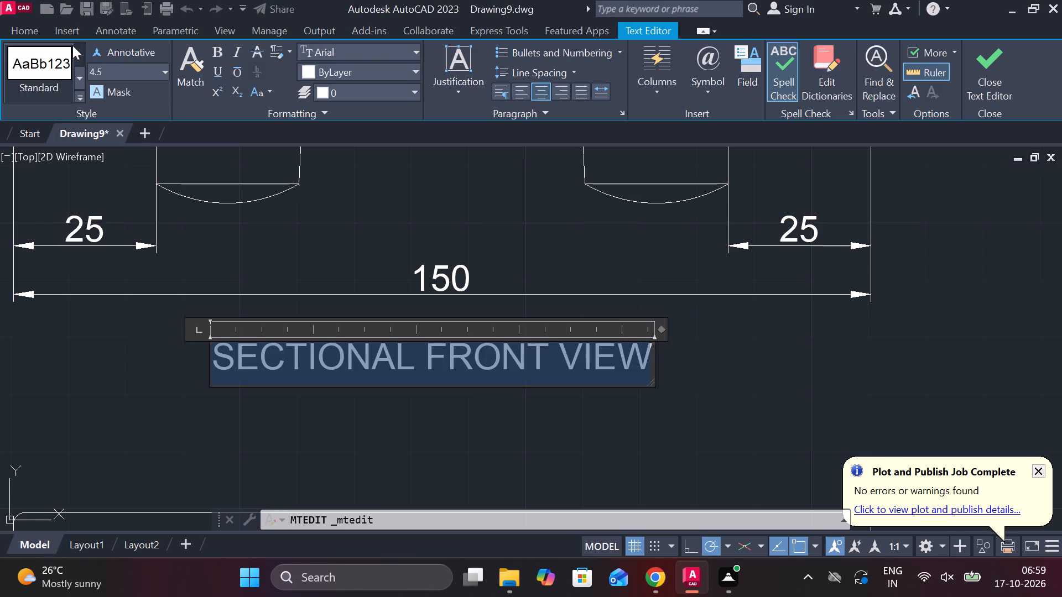
left_click(160, 70)
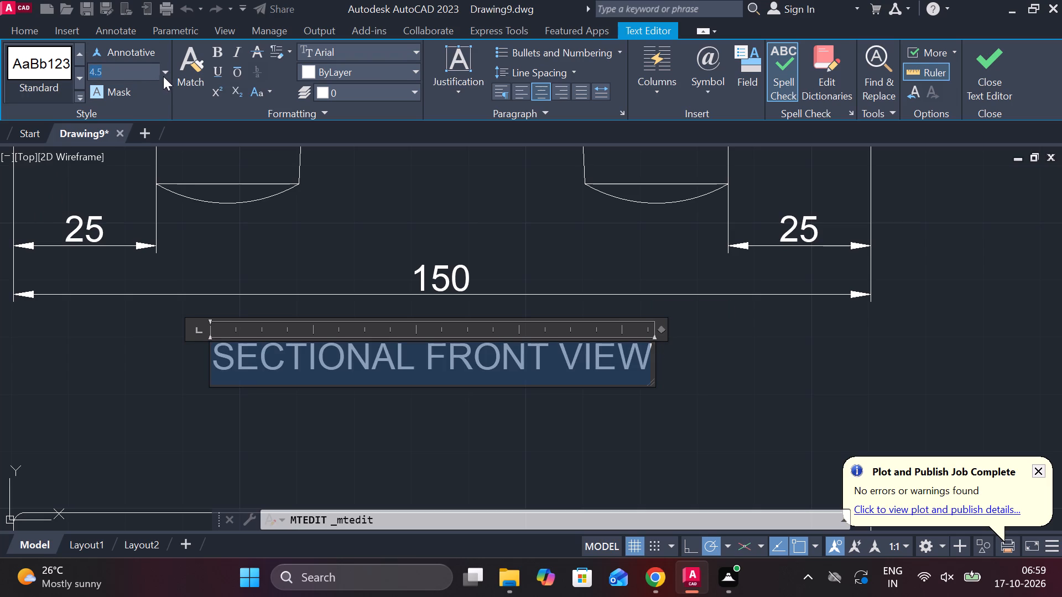
left_click(164, 76)
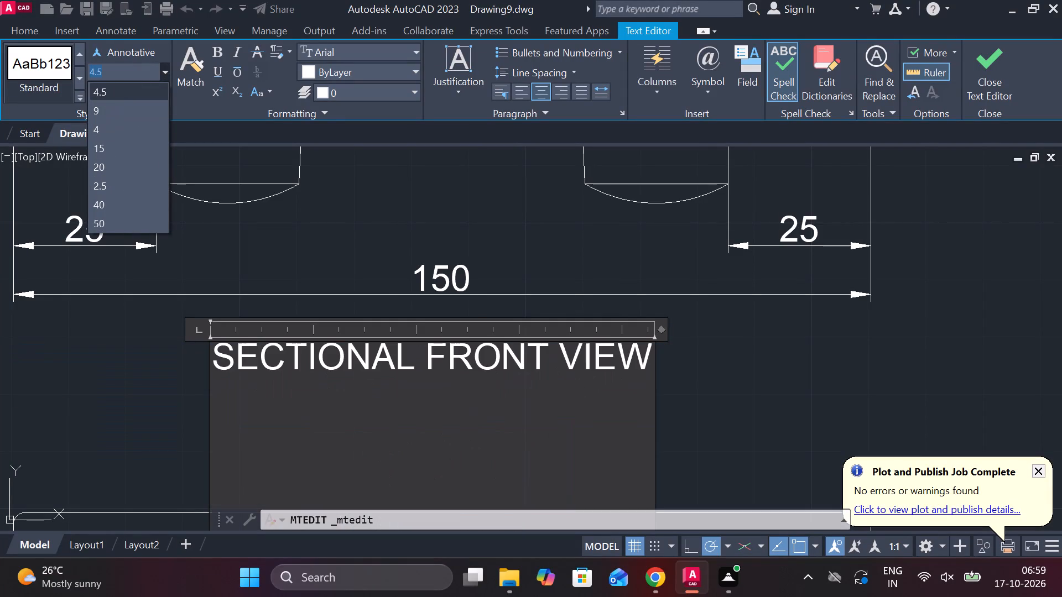
key("6")
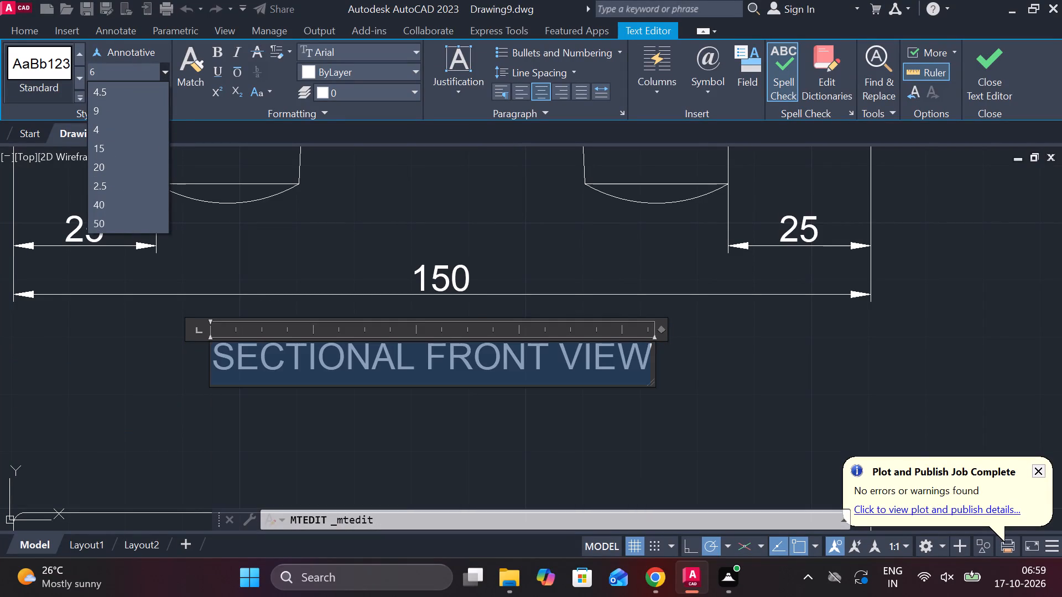
key("Return")
left_click(136, 69)
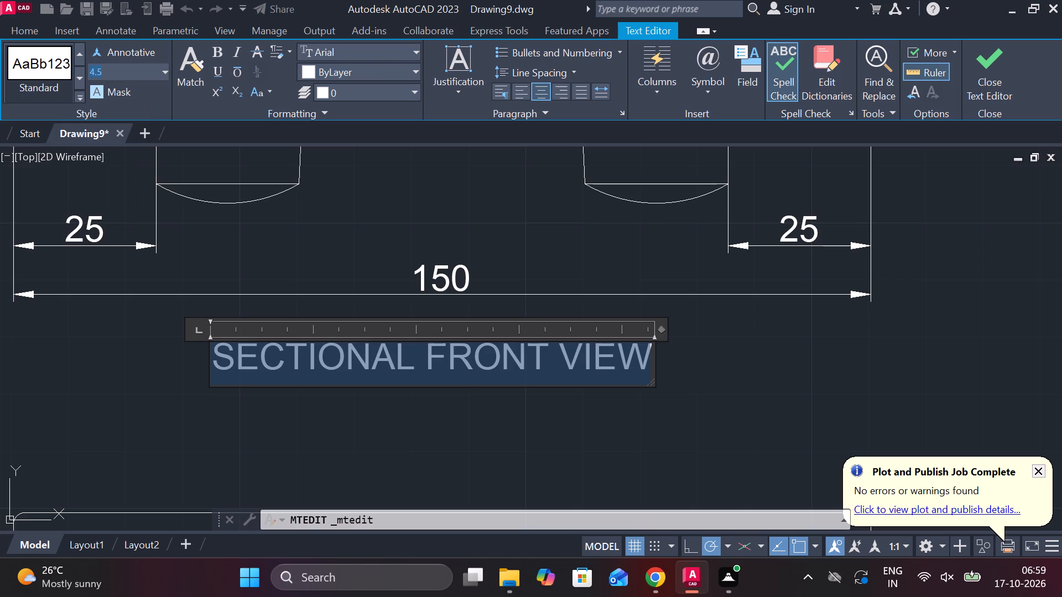
key("6")
key("Return")
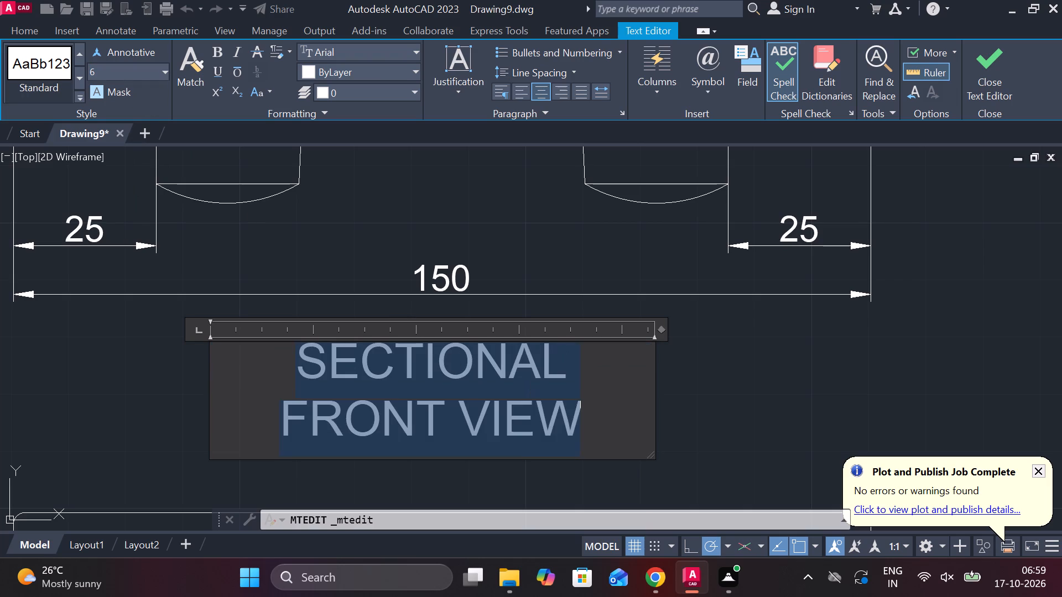
Widen the SECTIONAL FRONT VIEW label's text frame so the text fits on one line, and finish editing.
left_click_drag(652, 369, 737, 354)
left_click_drag(770, 350, 778, 350)
scroll(686, 379, "down", 3)
middle_click_drag(680, 379, 629, 376)
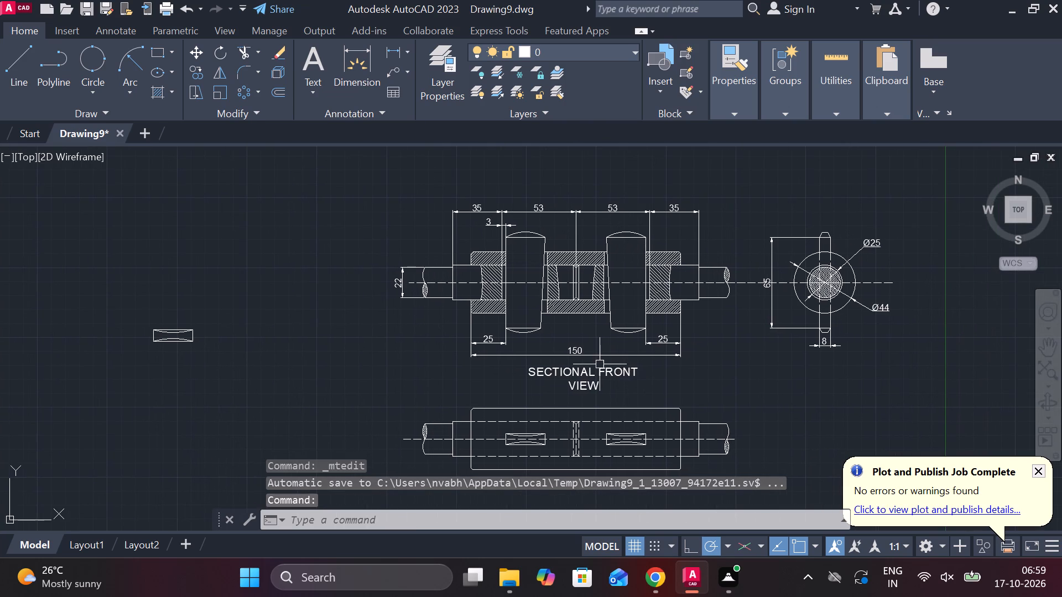
double_click(598, 367)
scroll(633, 392, "up", 2)
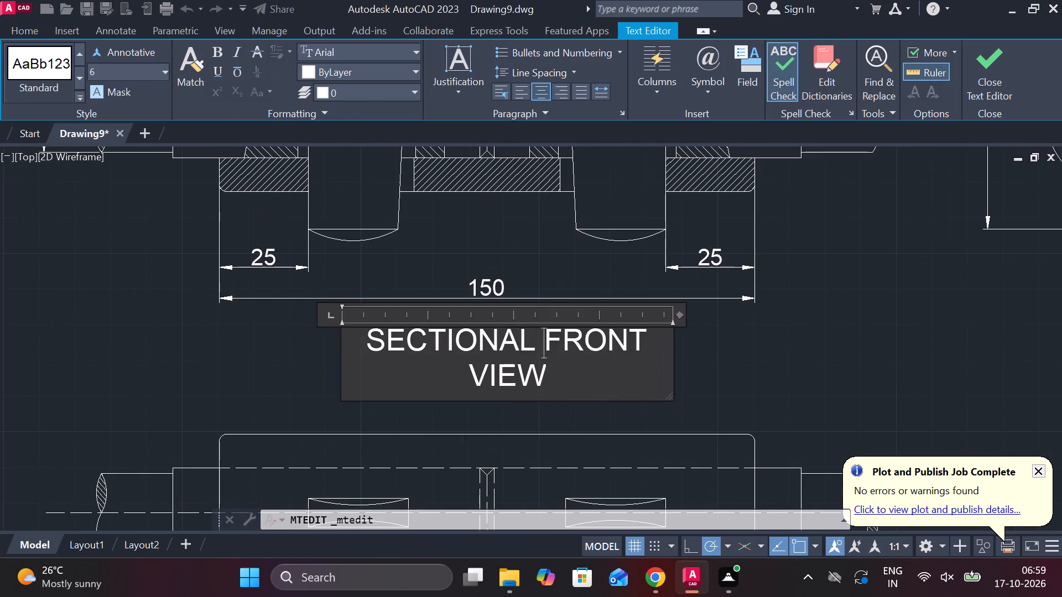
left_click_drag(673, 359, 728, 358)
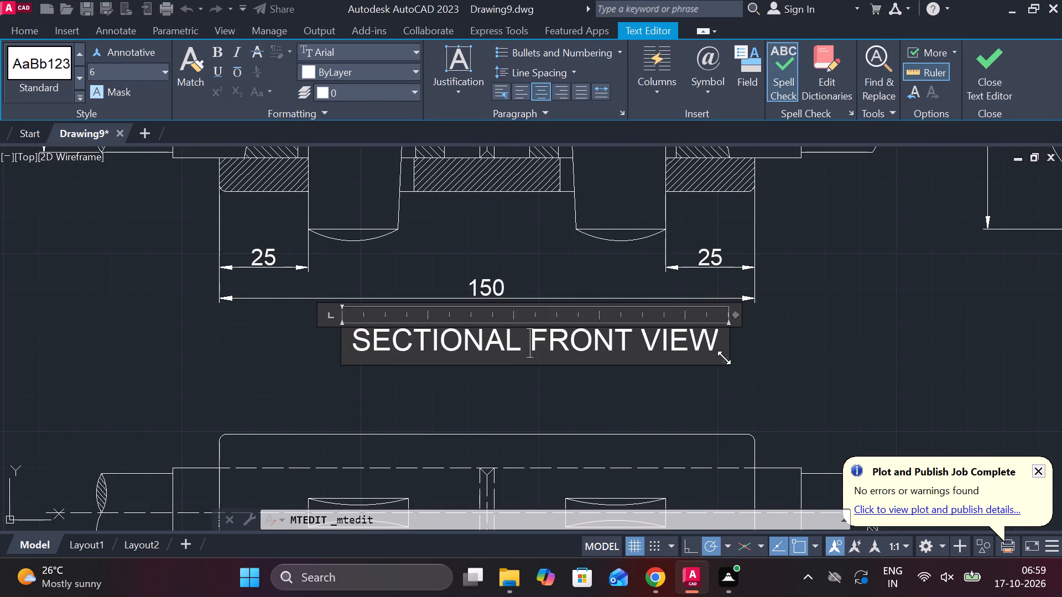
left_click(978, 87)
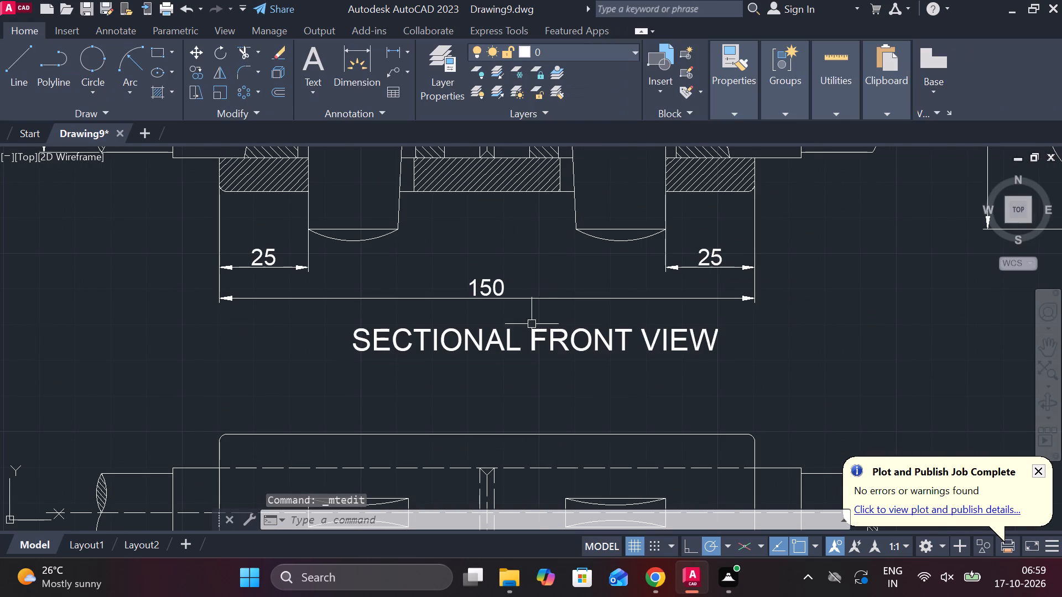
Move the SECTIONAL FRONT VIEW label left so it is centred below the front view's 150 dimension.
left_click(496, 356)
left_click(419, 337)
left_click(342, 332)
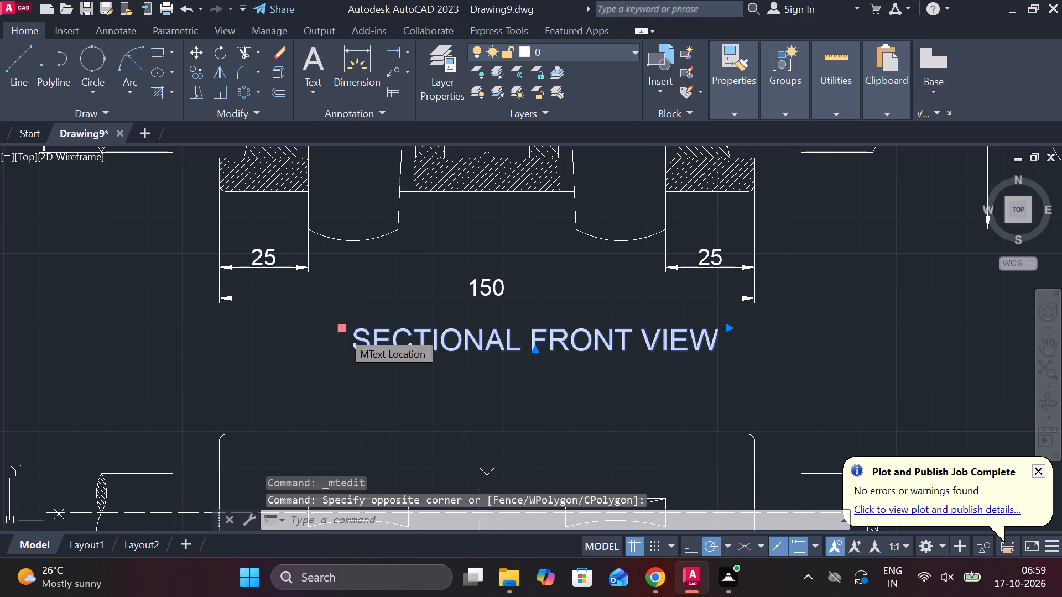
left_click(297, 332)
scroll(425, 337, "down", 2)
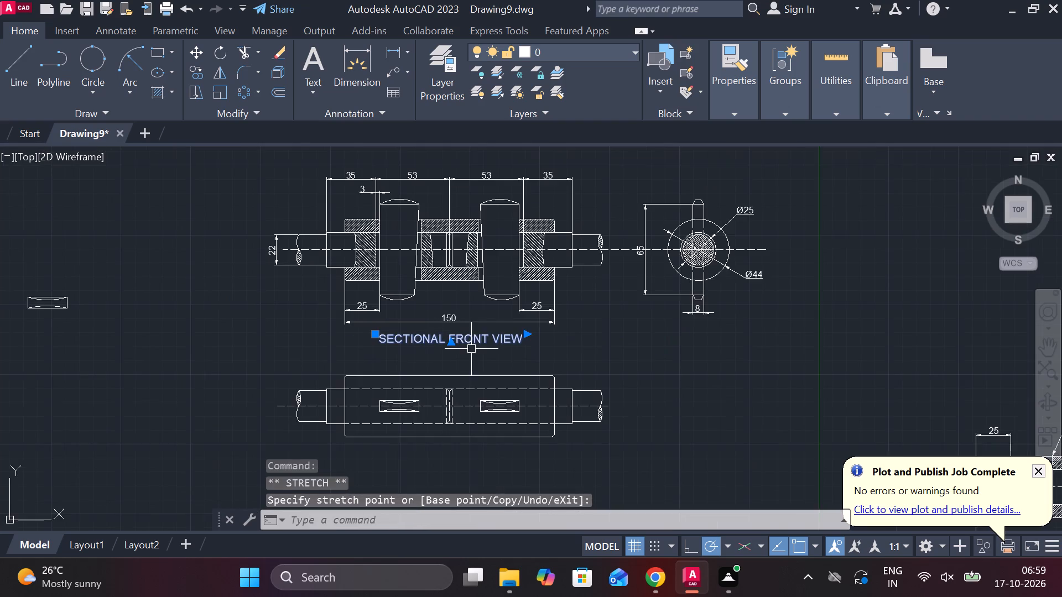
middle_click_drag(471, 349, 506, 319)
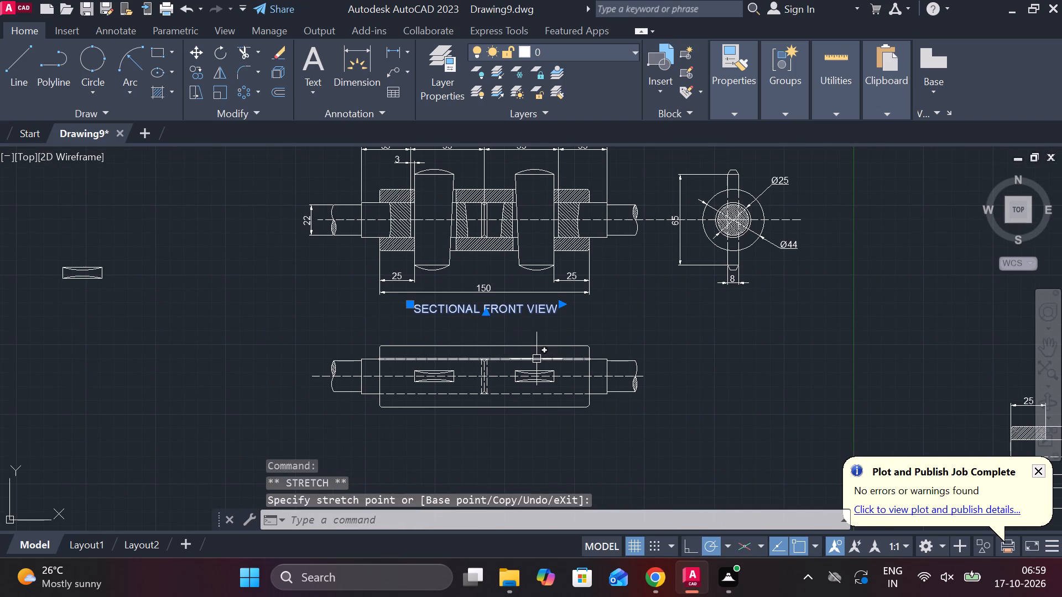
middle_click_drag(536, 359, 515, 301)
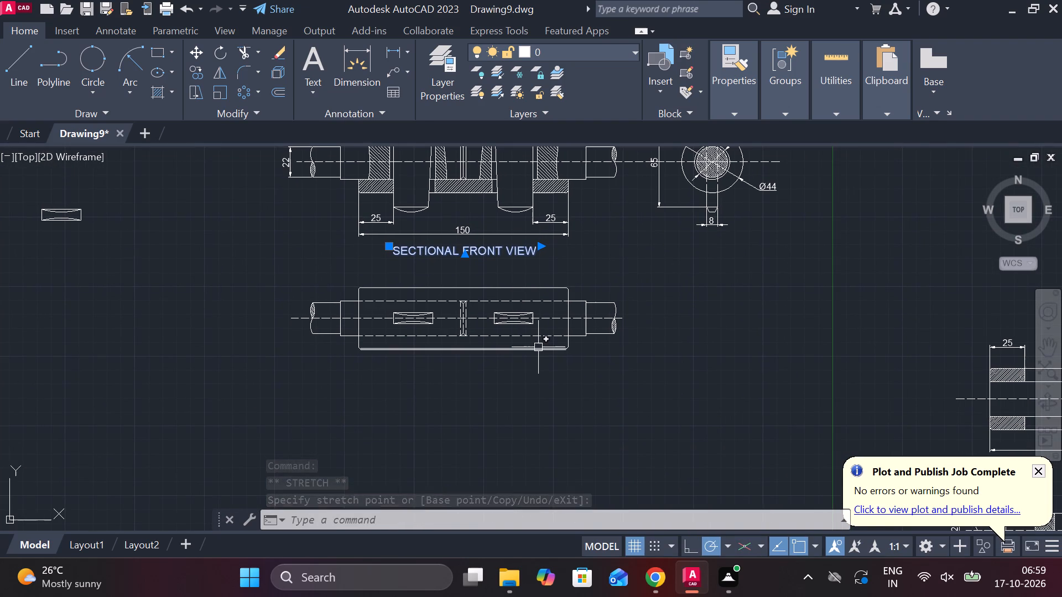
key("Escape")
Copy the SECTIONAL FRONT VIEW label and paste it just below the top view.
left_click(493, 255)
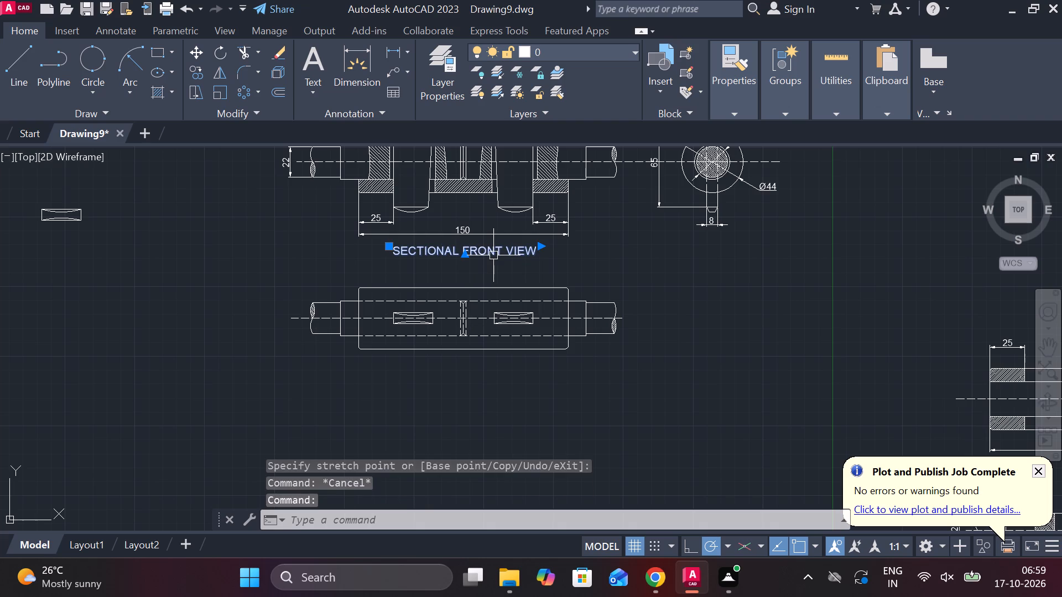
key("ctrl+c")
key("ctrl+v")
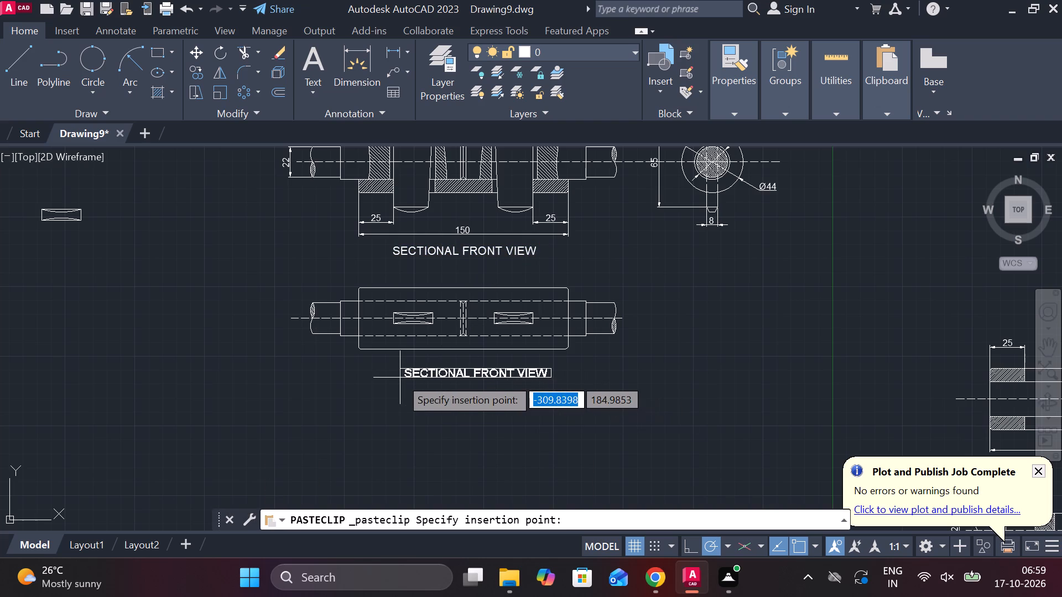
left_click(400, 375)
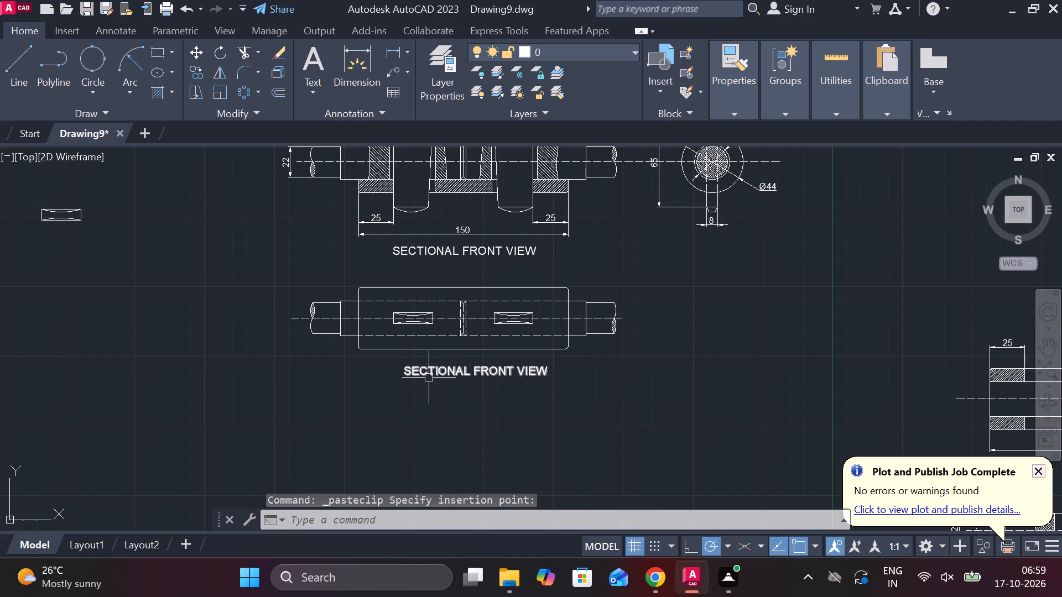
double_click(464, 382)
key("Escape")
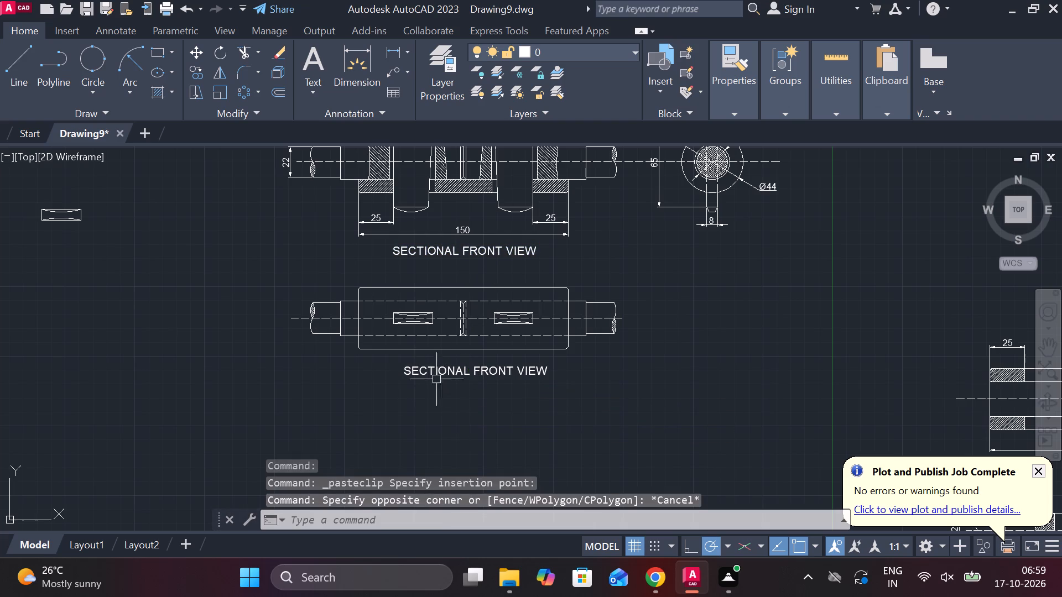
Move the pasted label below the top view horizontally left by about 10.85.
left_click(433, 370)
left_click(401, 364)
scroll(390, 372, "up", 1)
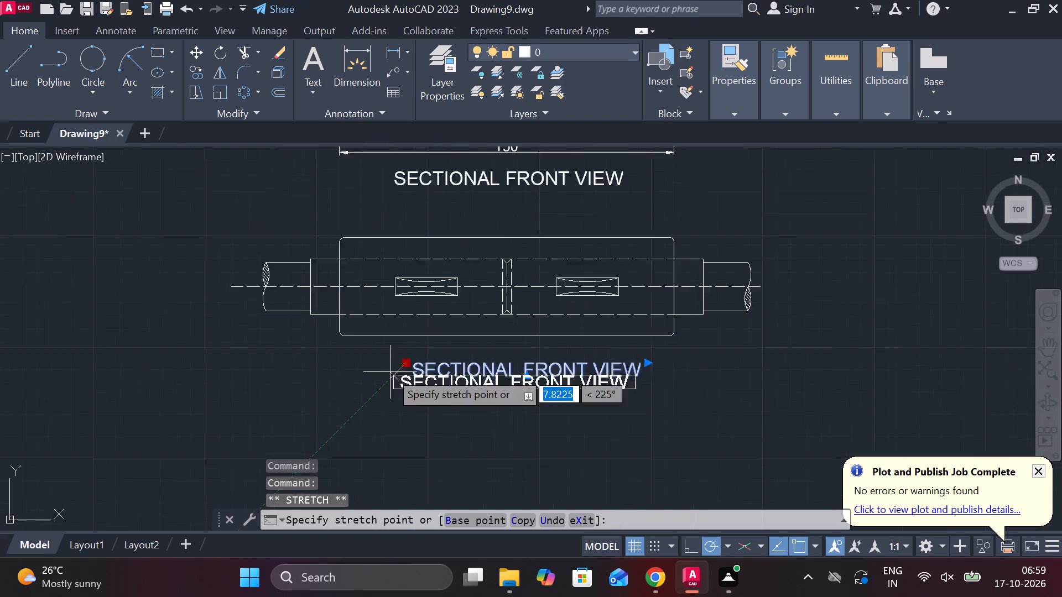
scroll(390, 372, "up", 1)
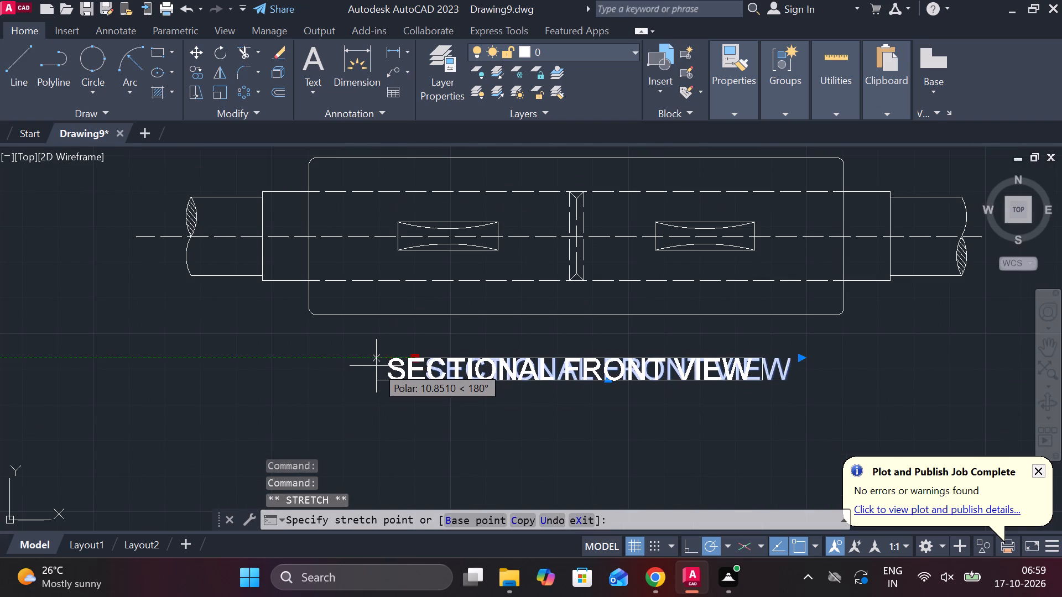
left_click(376, 366)
key("Escape")
Replace the text of the label below the top view with PLAN and narrow its text frame to fit the word.
double_click(472, 376)
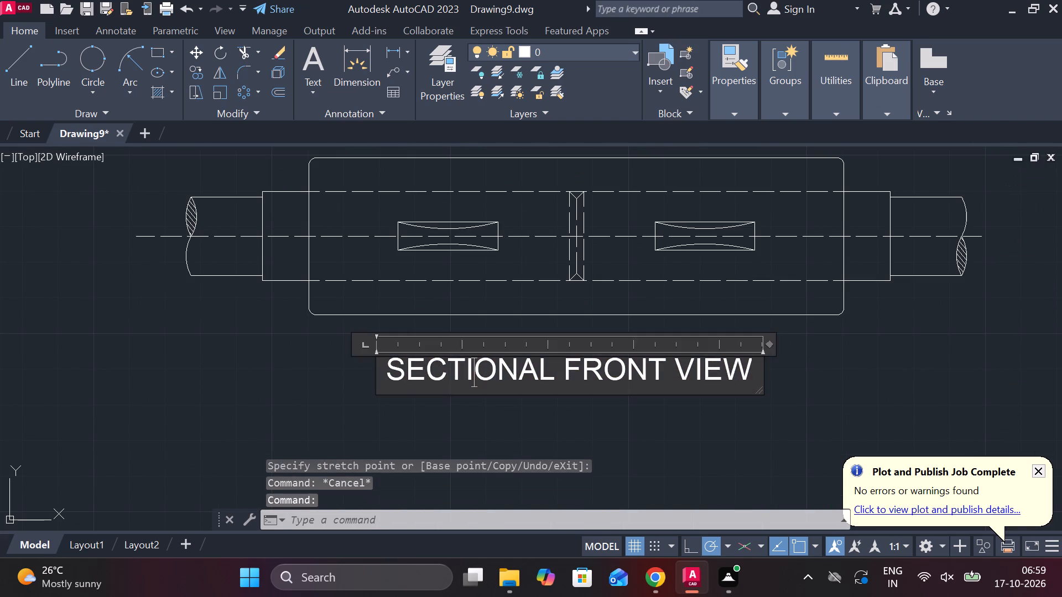
left_click_drag(750, 369, 400, 375)
left_click(396, 375)
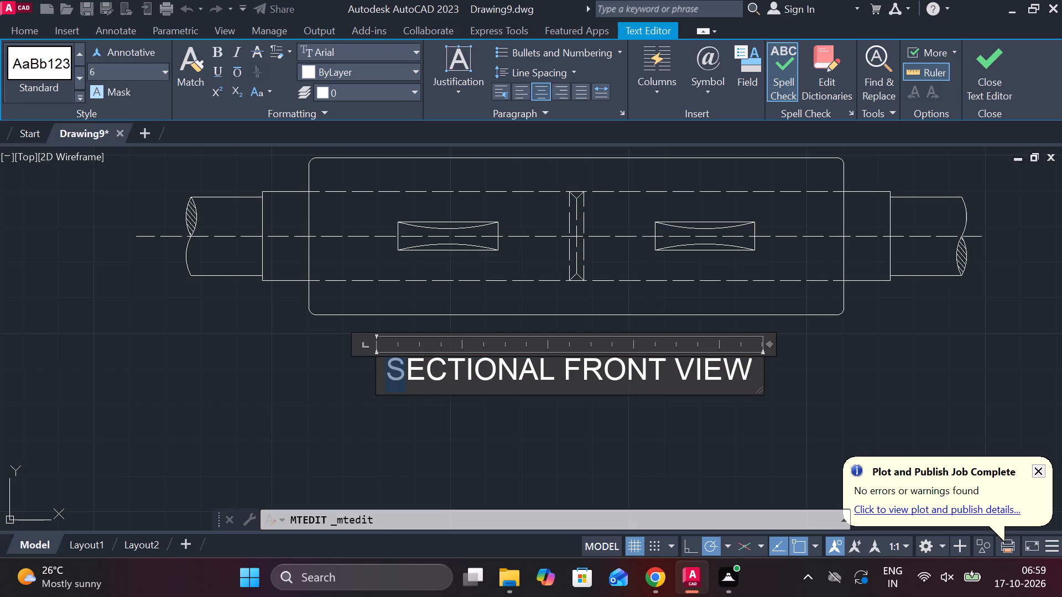
left_click(751, 371)
key("BackSpace")
key("BackSpace")
key("BackSpace")
key("BackSpace")
key("BackSpace")
key("BackSpace")
key("BackSpace")
key("BackSpace")
key("BackSpace")
key("BackSpace")
key("BackSpace")
key("BackSpace")
key("BackSpace")
key("BackSpace")
key("BackSpace")
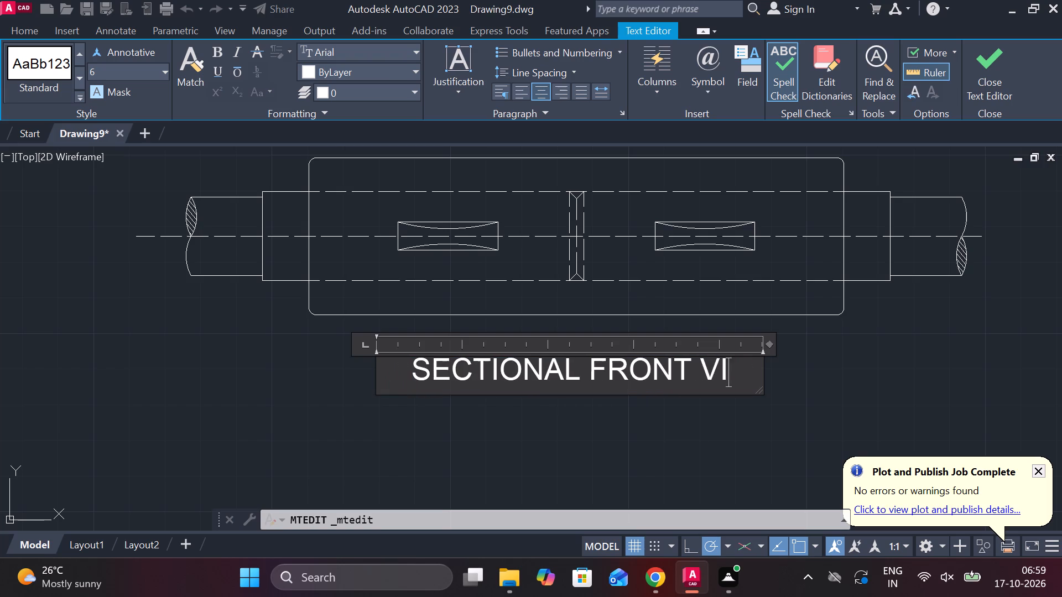
key("BackSpace")
key("BackSpace")
key("BackSpace")
key("BackSpace")
key("BackSpace")
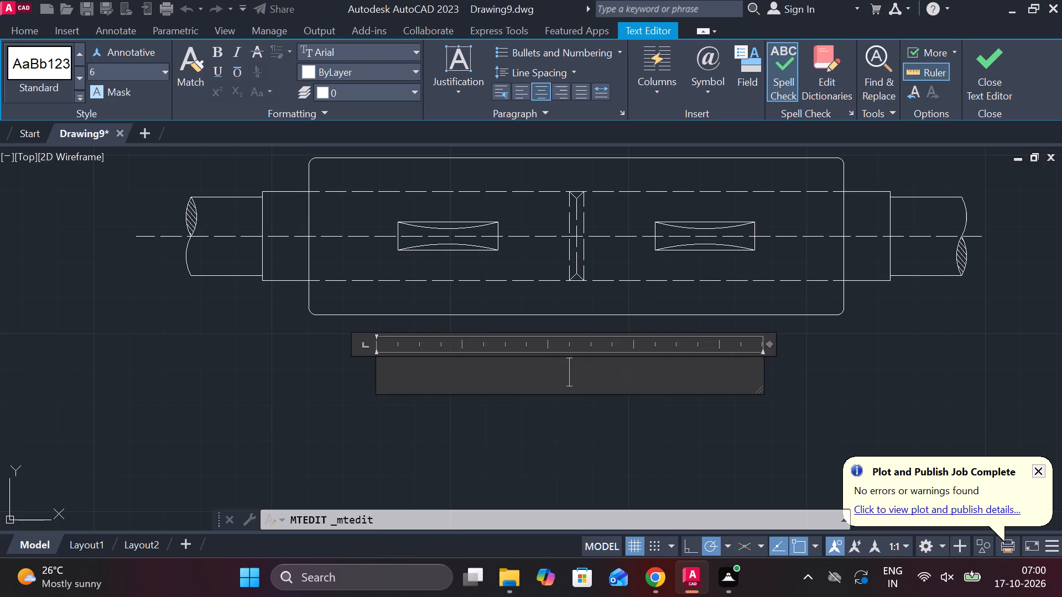
type("PLAN")
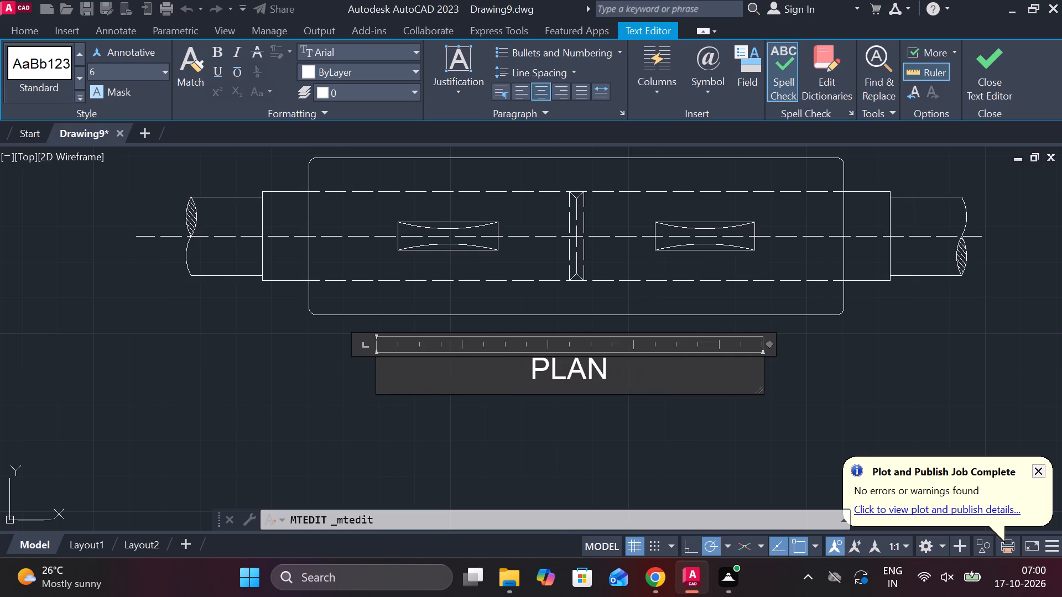
left_click_drag(763, 372, 451, 367)
left_click(986, 58)
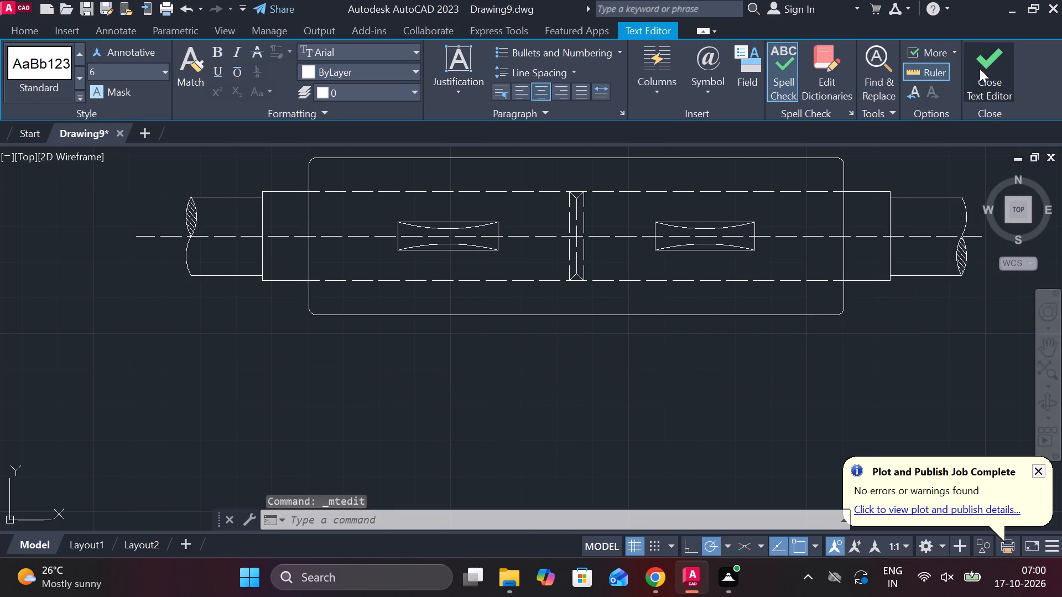
Move the PLAN label horizontally right by about 44.8 to centre it below the top view.
left_click(395, 369)
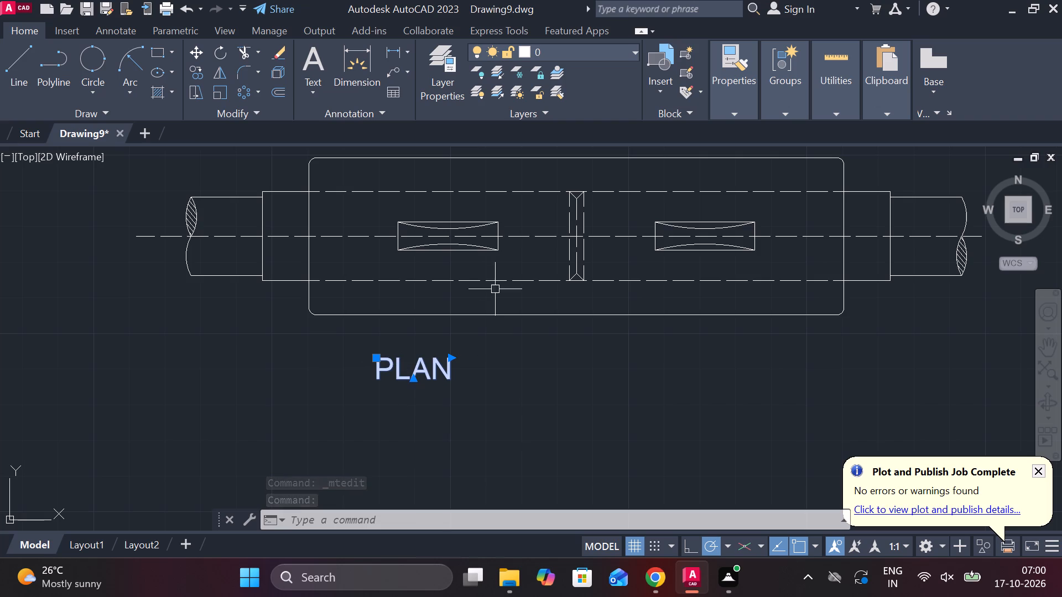
left_click(378, 357)
left_click(536, 345)
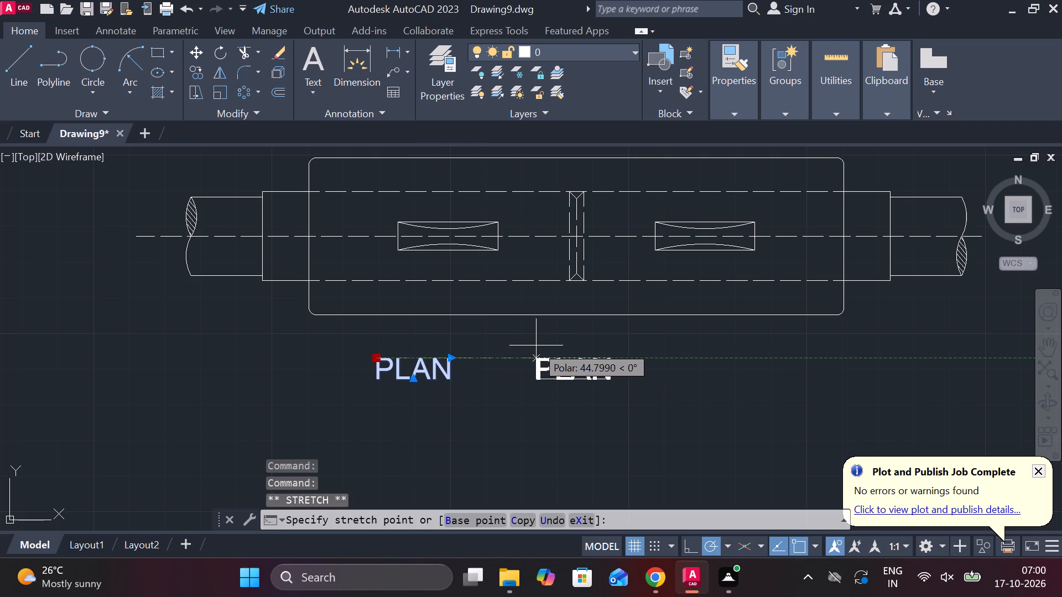
scroll(559, 368, "down", 2)
key("Escape")
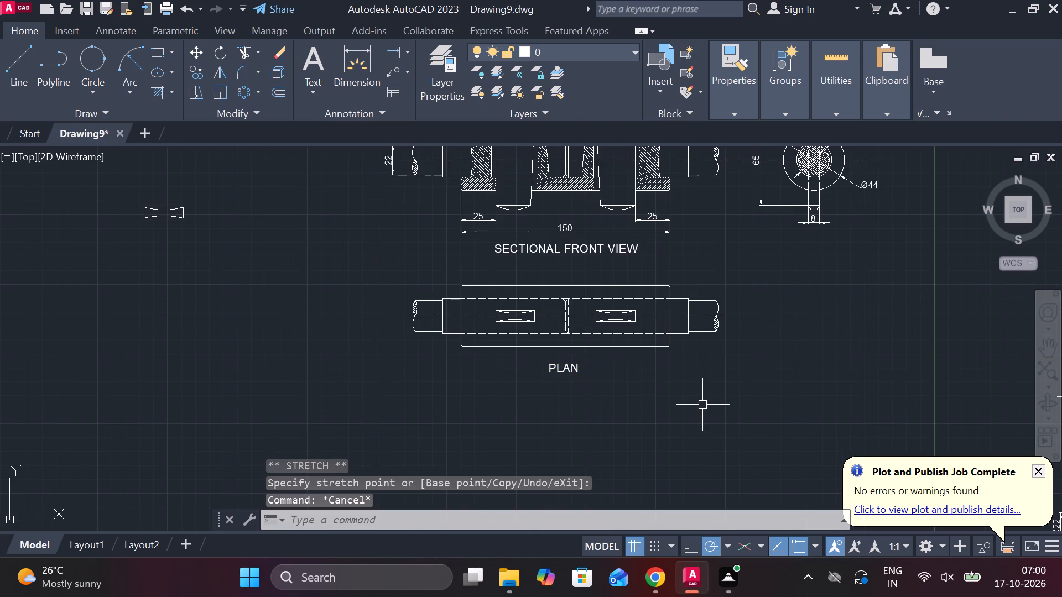
Move the PLAN label slightly up, closer to the underside of the top view.
scroll(616, 390, "up", 2)
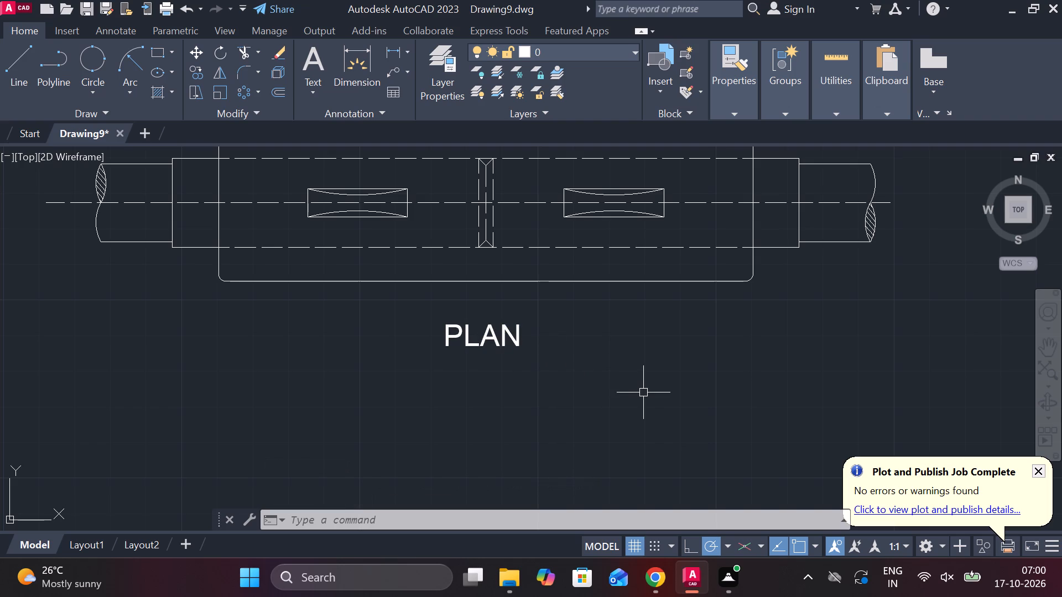
left_click(498, 333)
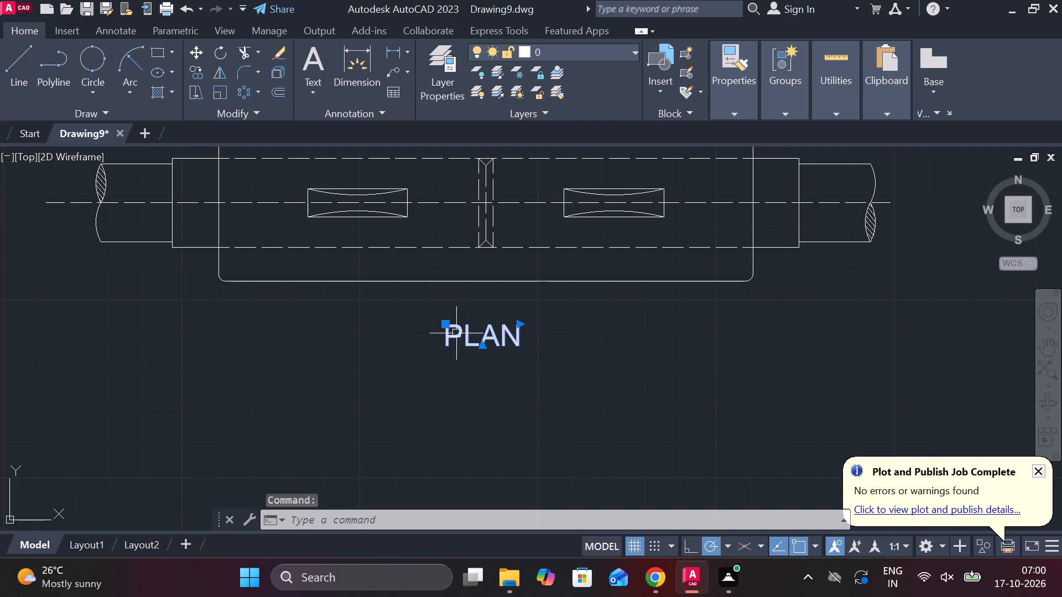
left_click(443, 323)
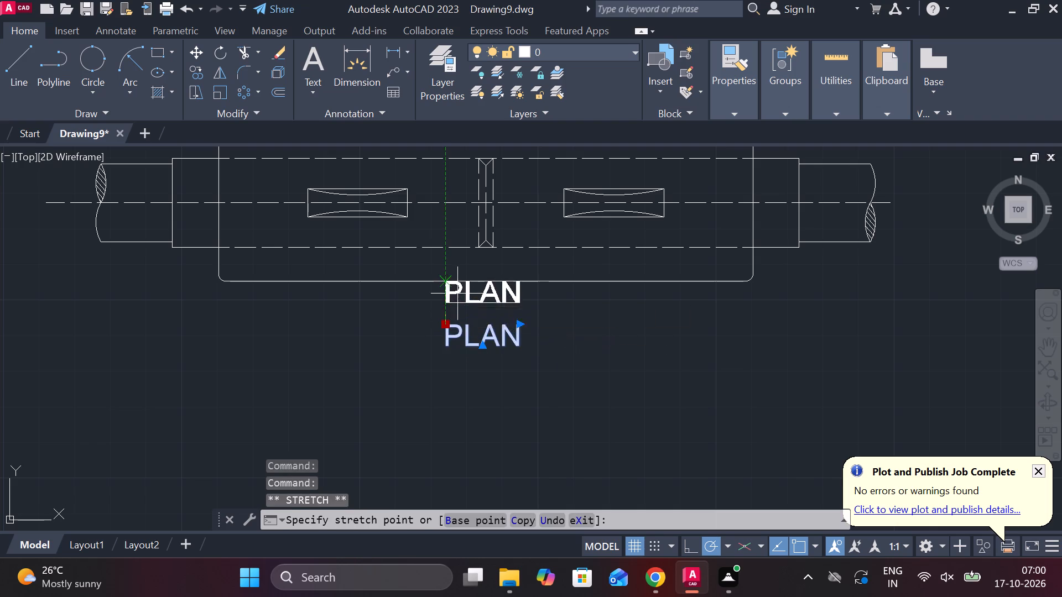
left_click(457, 308)
scroll(525, 341, "down", 2)
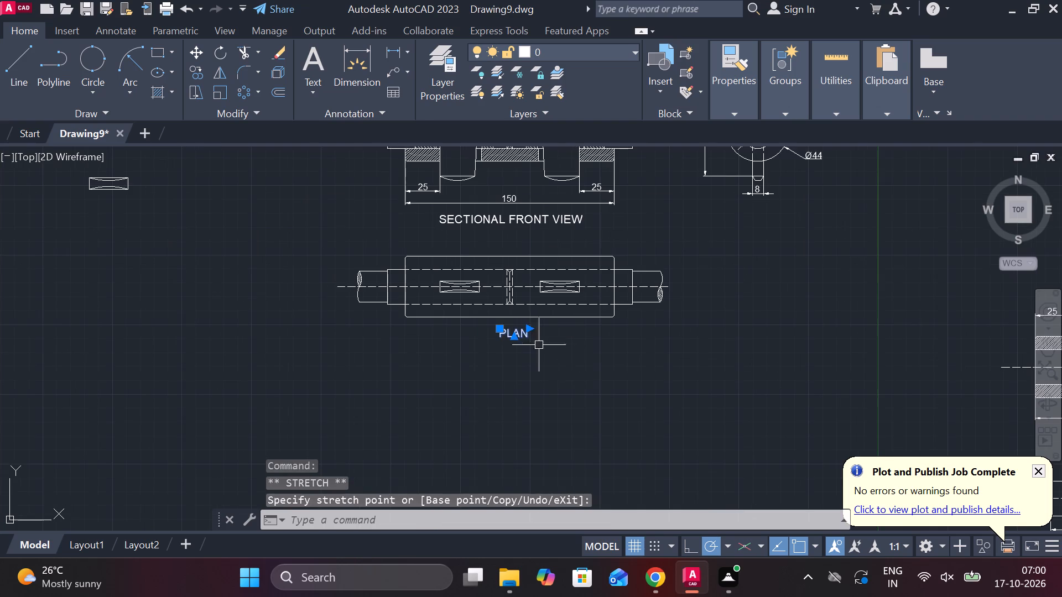
key("Escape")
Erase the stray cotter top view rectangle lying apart to the left of the assembly views.
middle_click_drag(594, 374, 509, 368)
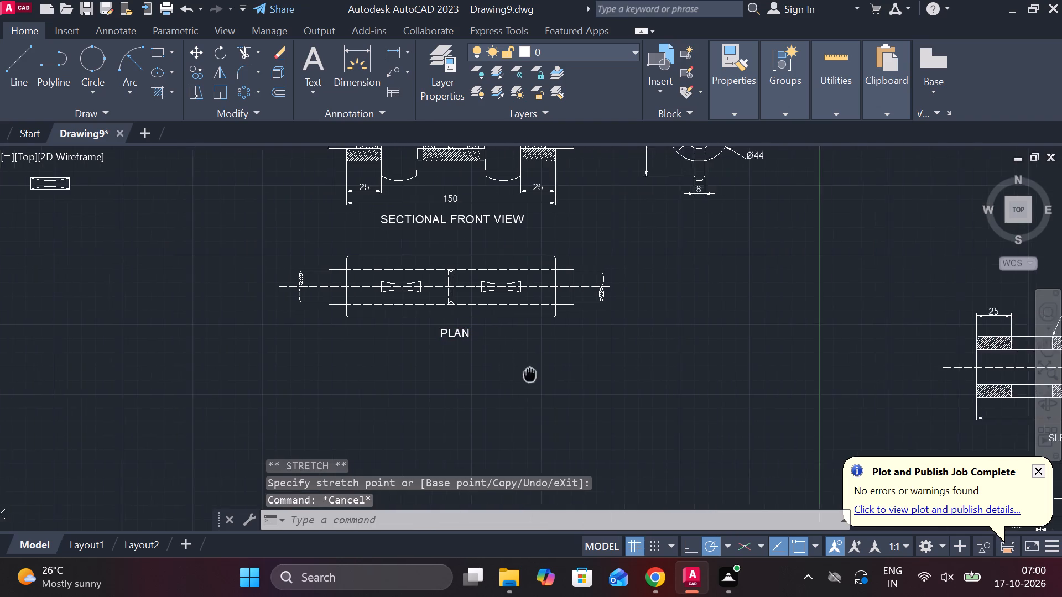
middle_click_drag(509, 368, 457, 332)
scroll(462, 319, "down", 2)
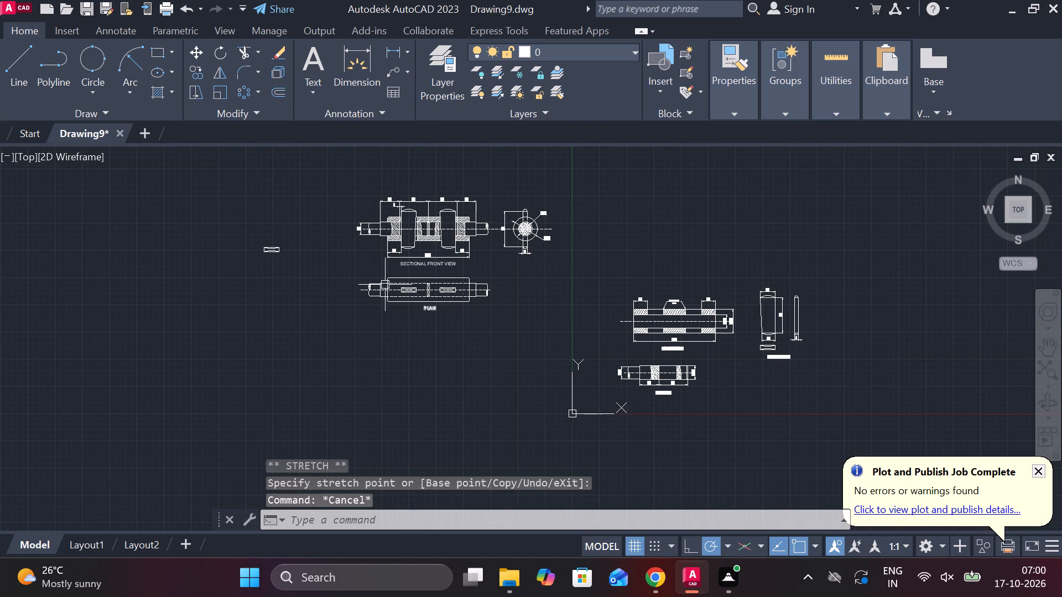
left_click_drag(219, 212, 244, 226)
left_click(290, 282)
key("e")
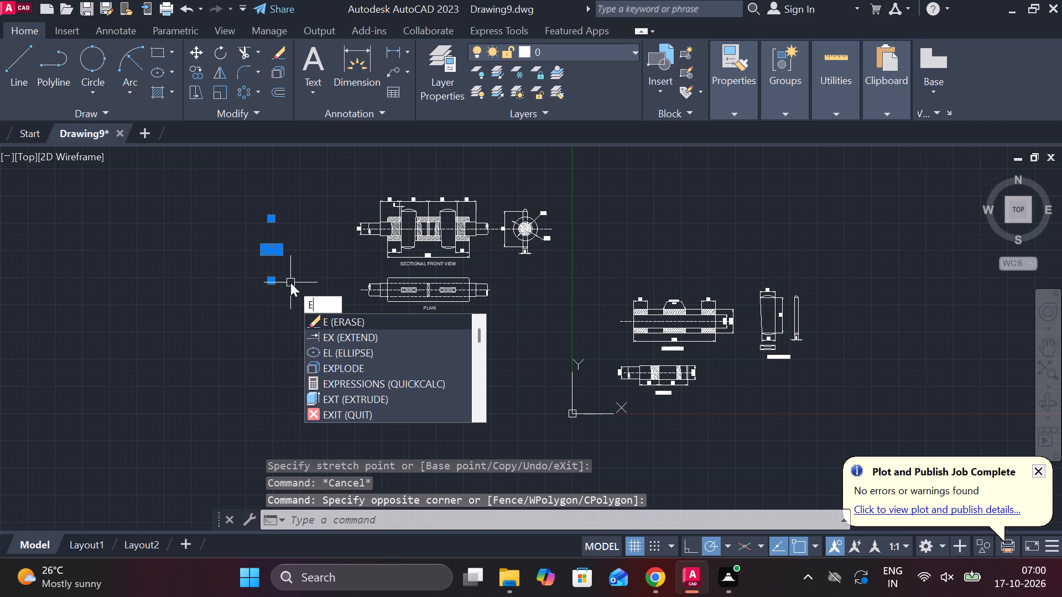
key("space")
Paste another copy of the SECTIONAL FRONT VIEW label below the side view's 8 mm dimension.
middle_click(460, 269)
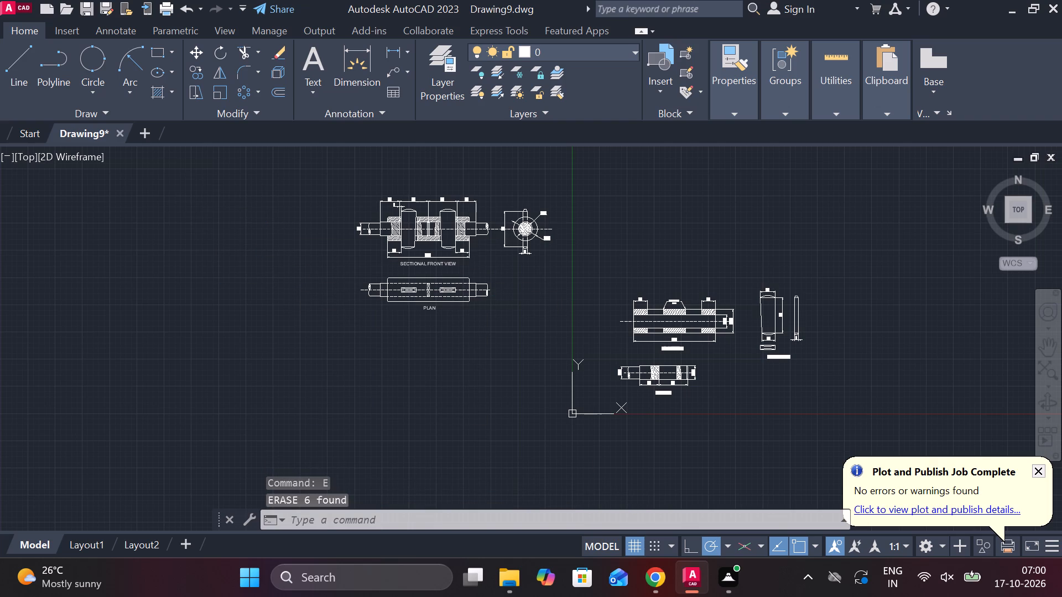
middle_click_drag(576, 286, 492, 265)
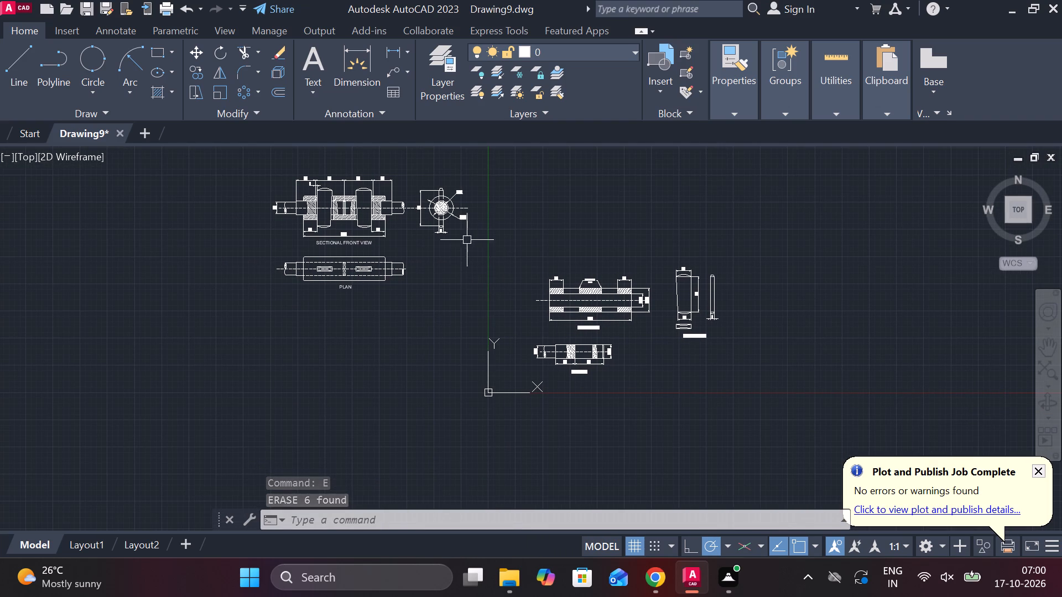
scroll(429, 250, "up", 2)
middle_click_drag(428, 248, 467, 303)
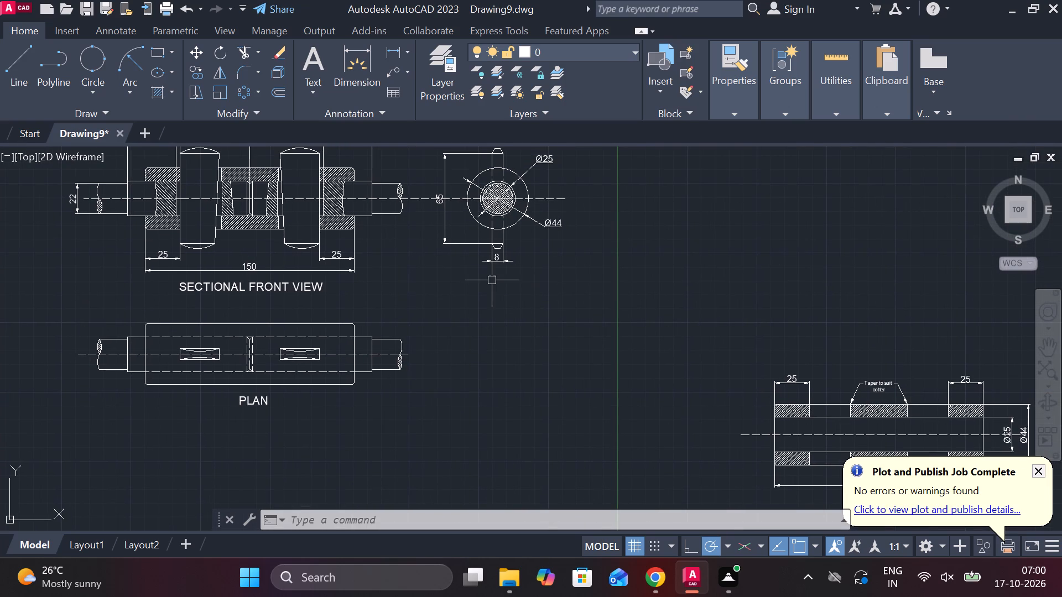
key("ctrl+v")
scroll(437, 290, "up", 2)
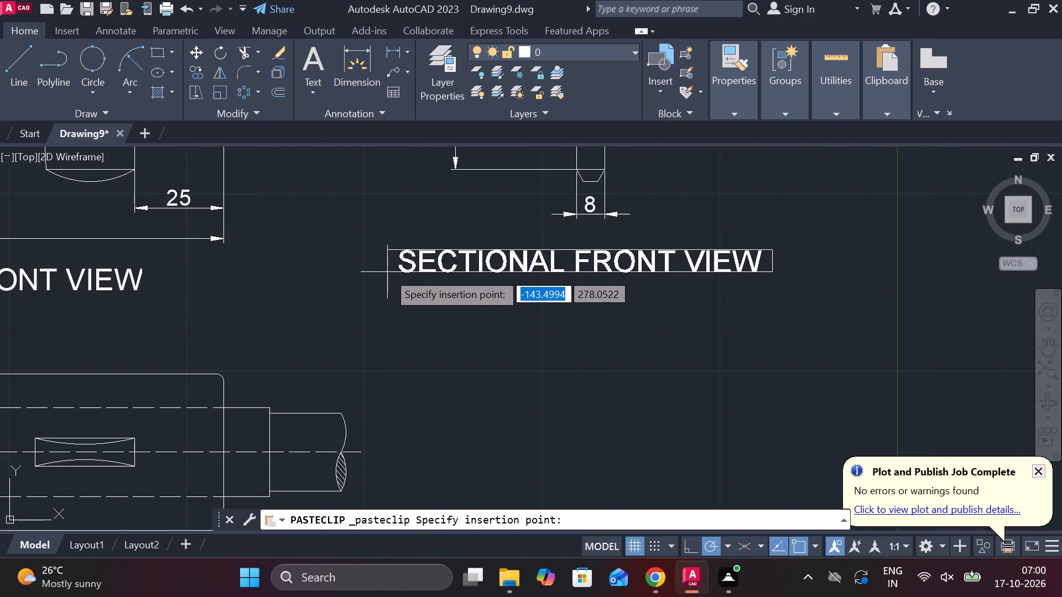
left_click(387, 272)
Change the text of the pasted label below the side view to LEFT SIDE VIEW.
double_click(551, 260)
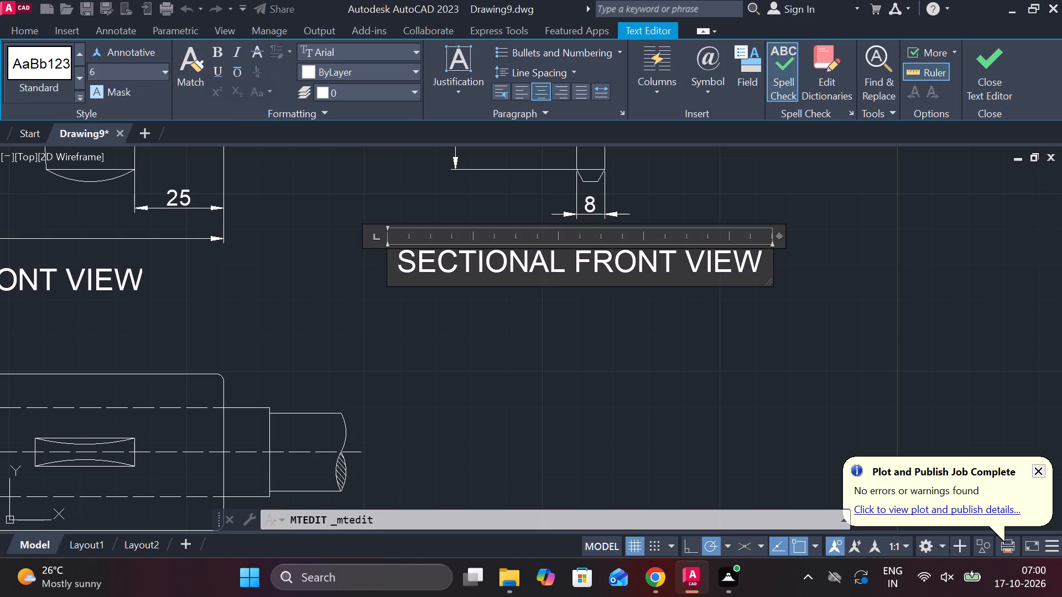
left_click(688, 261)
key("BackSpace")
key("BackSpace")
key("BackSpace")
key("BackSpace")
key("BackSpace")
key("BackSpace")
key("BackSpace")
key("BackSpace")
key("BackSpace")
key("BackSpace")
key("BackSpace")
key("BackSpace")
key("BackSpace")
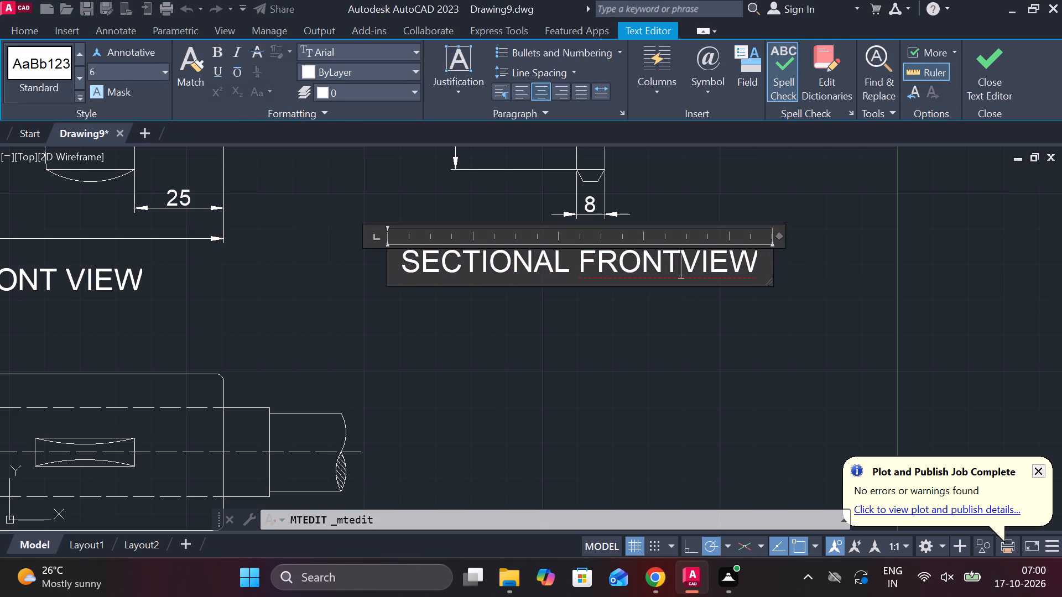
key("BackSpace")
key("BackSpace")
key("BackSpace")
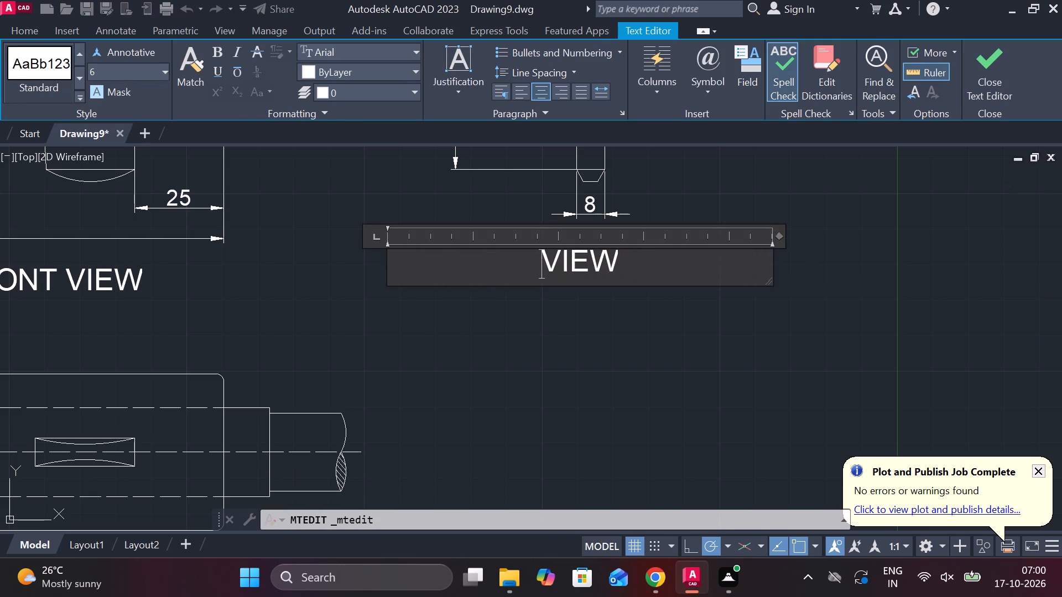
type("LEFT SIDE")
key("space")
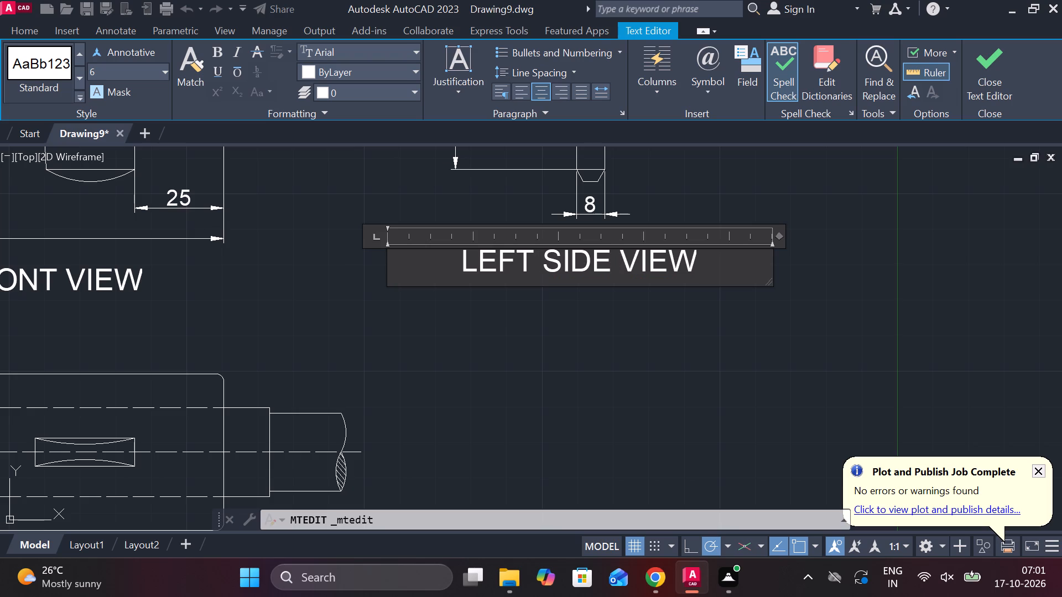
left_click(976, 68)
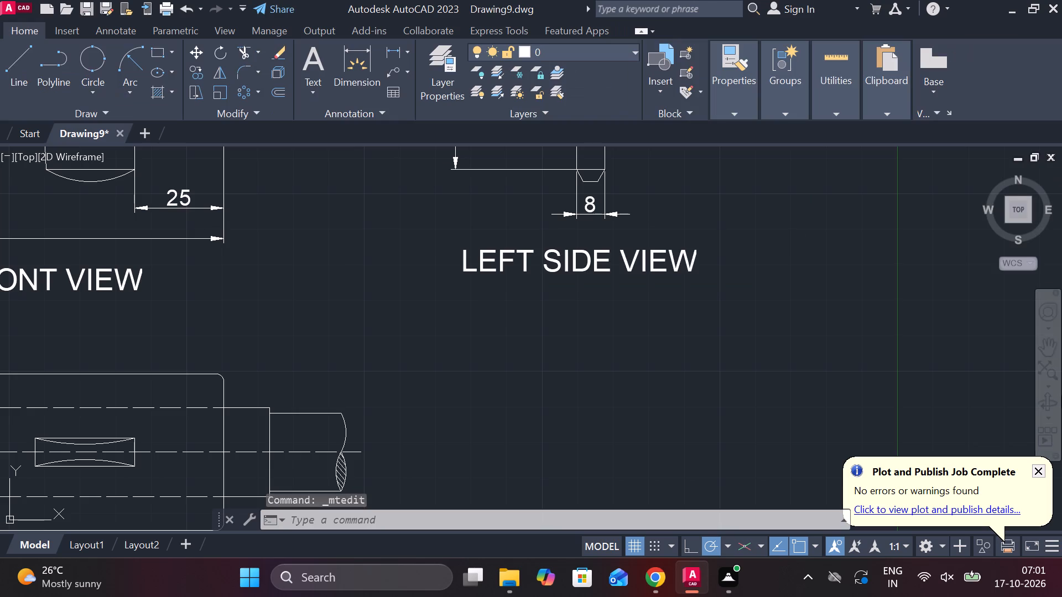
Move the sleeve, rod and cotter detail views together about 620 units at 141° to sit directly above the assembly views.
scroll(696, 345, "down", 2)
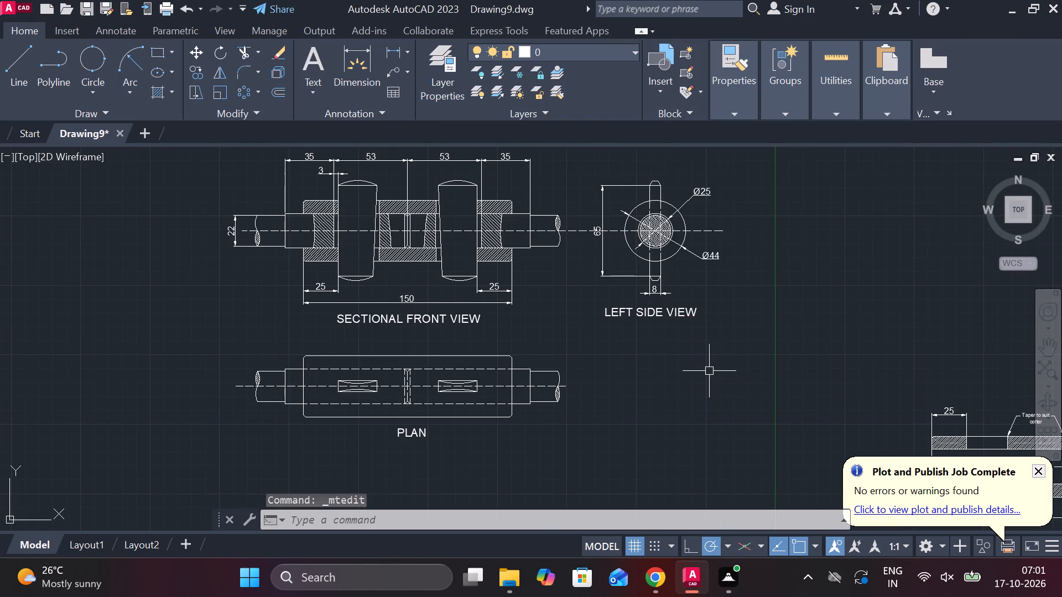
scroll(710, 371, "down", 1)
middle_click_drag(704, 375, 563, 282)
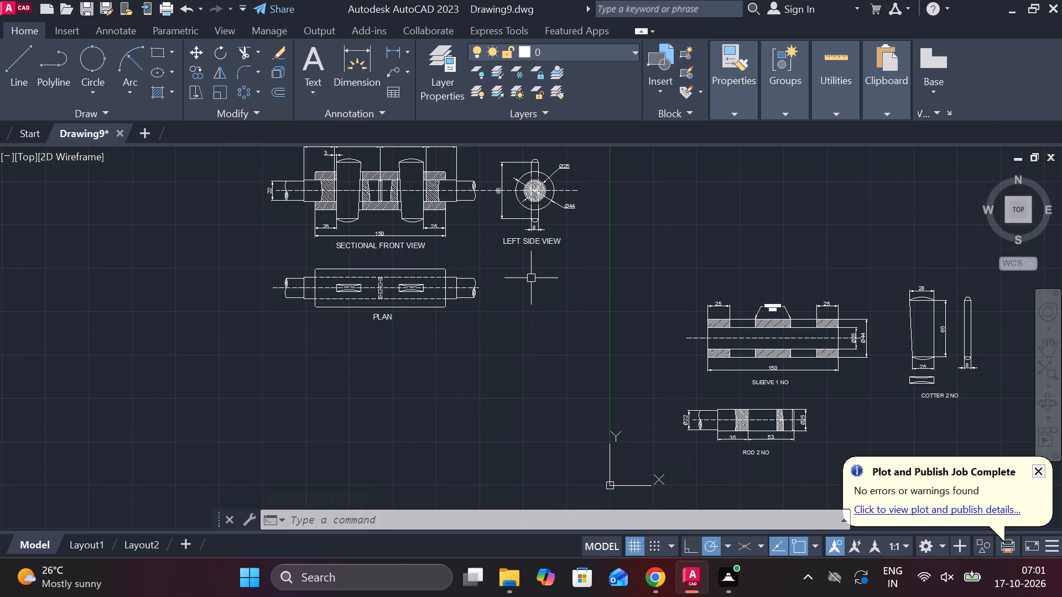
scroll(594, 278, "down", 1)
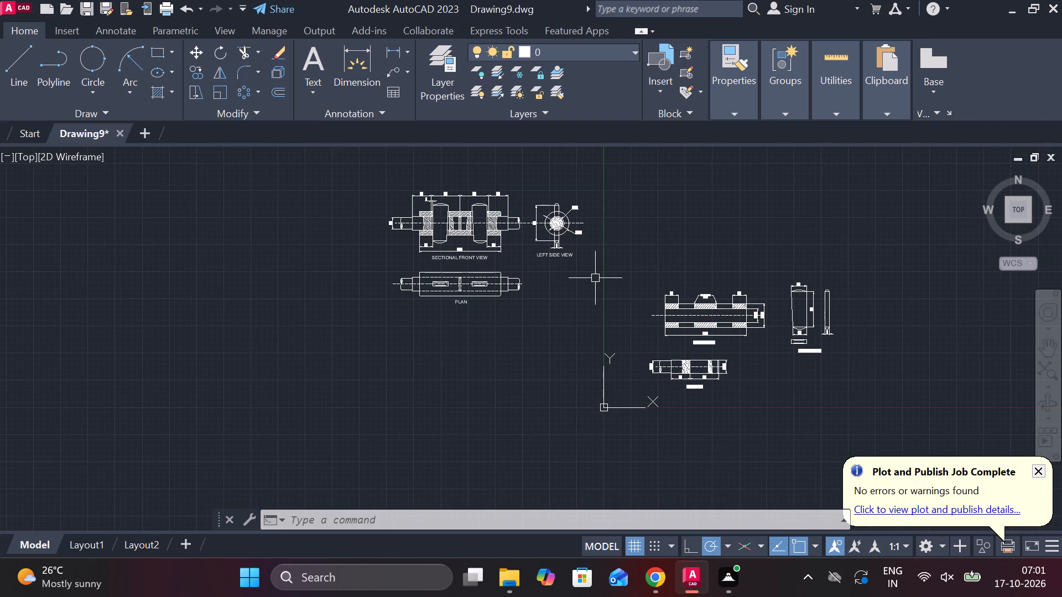
middle_click_drag(601, 278, 529, 260)
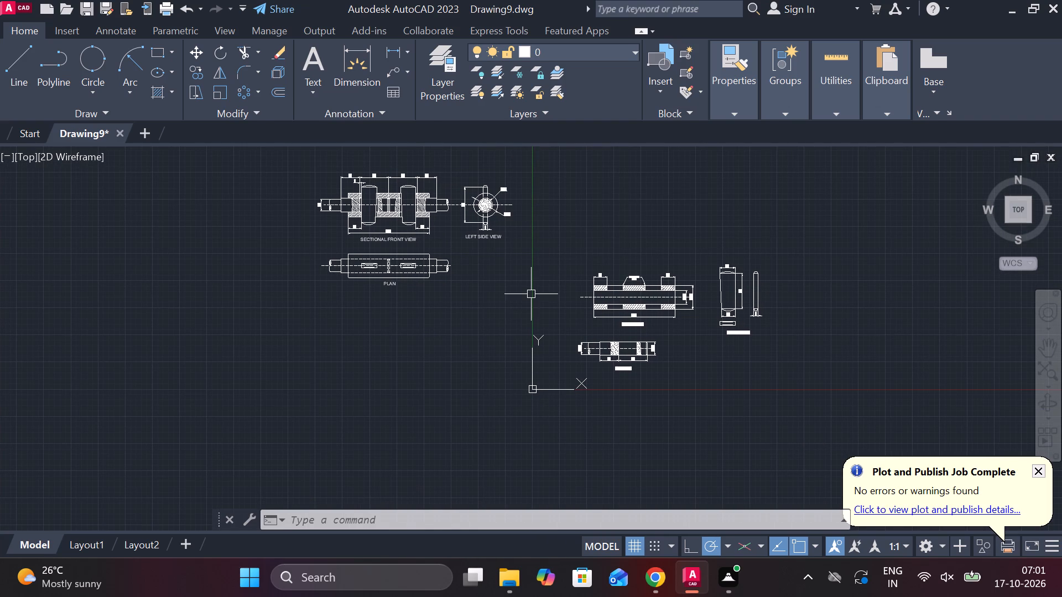
middle_click_drag(581, 275, 574, 275)
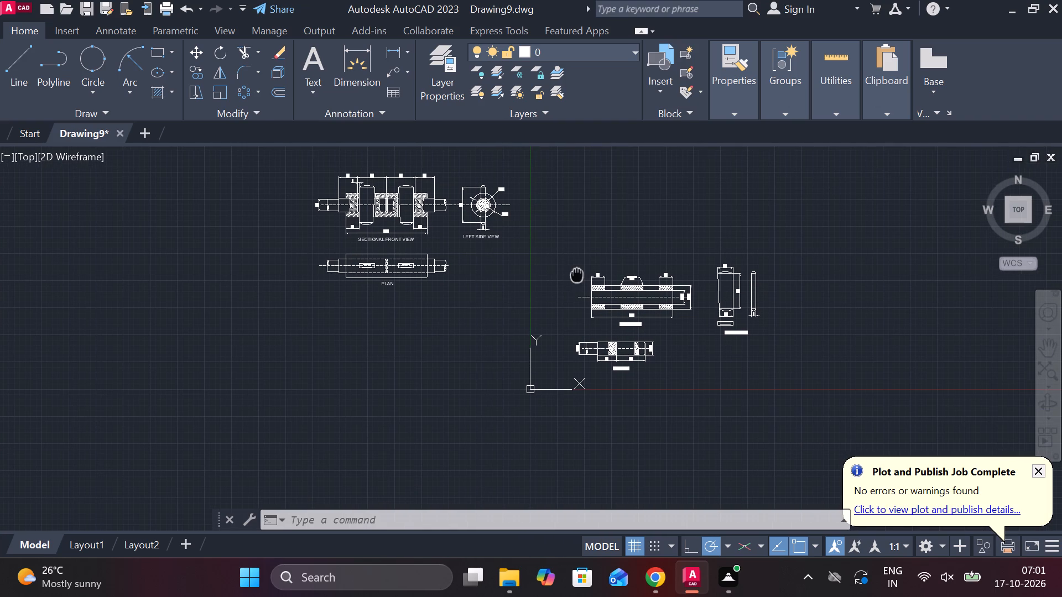
middle_click_drag(574, 275, 558, 256)
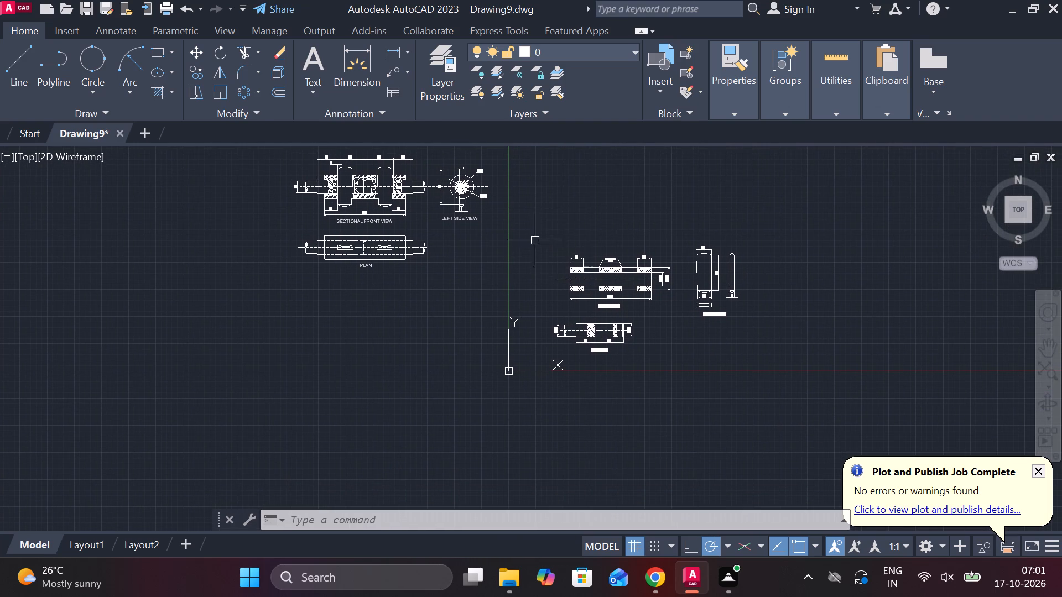
left_click(533, 227)
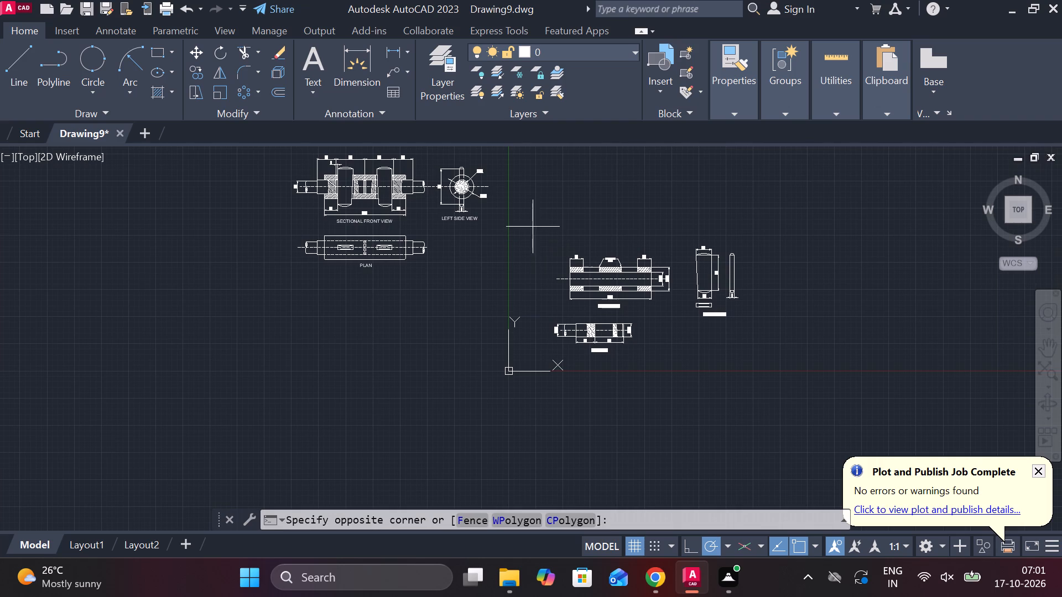
left_click(822, 405)
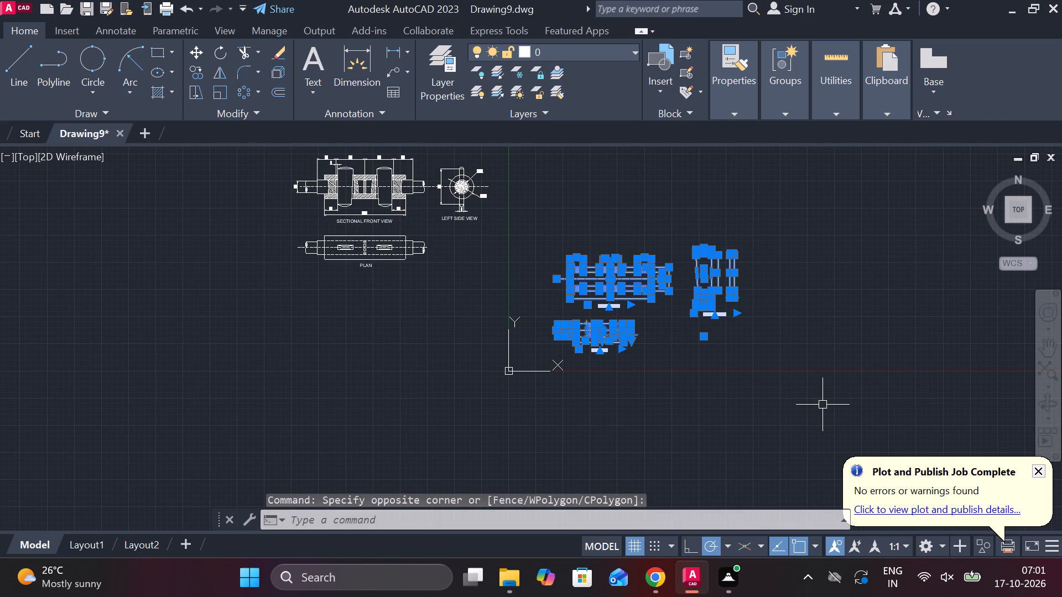
key("m")
key("Return")
left_click(767, 350)
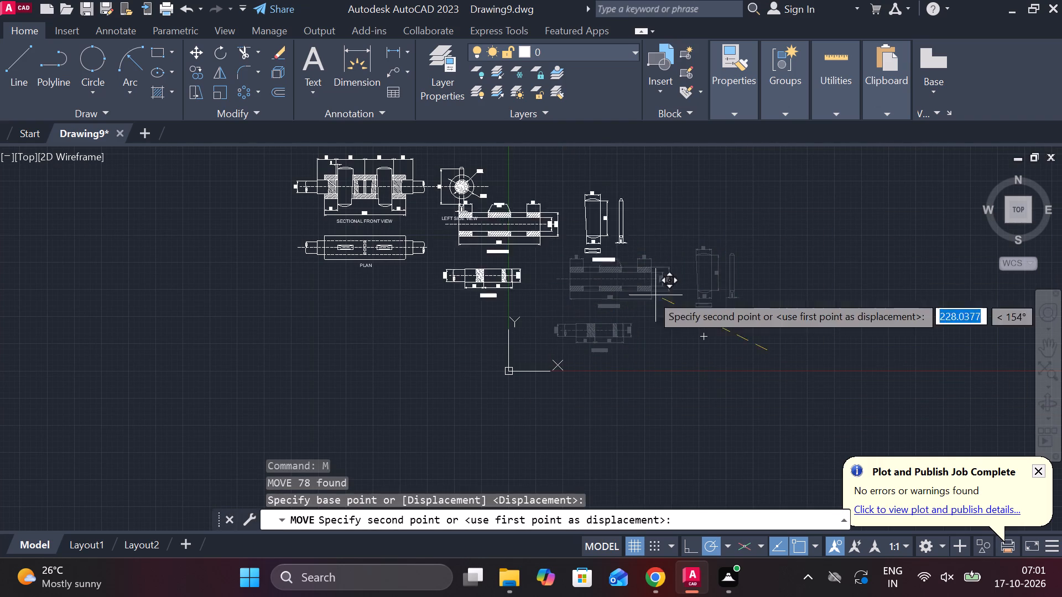
middle_click_drag(563, 255, 650, 390)
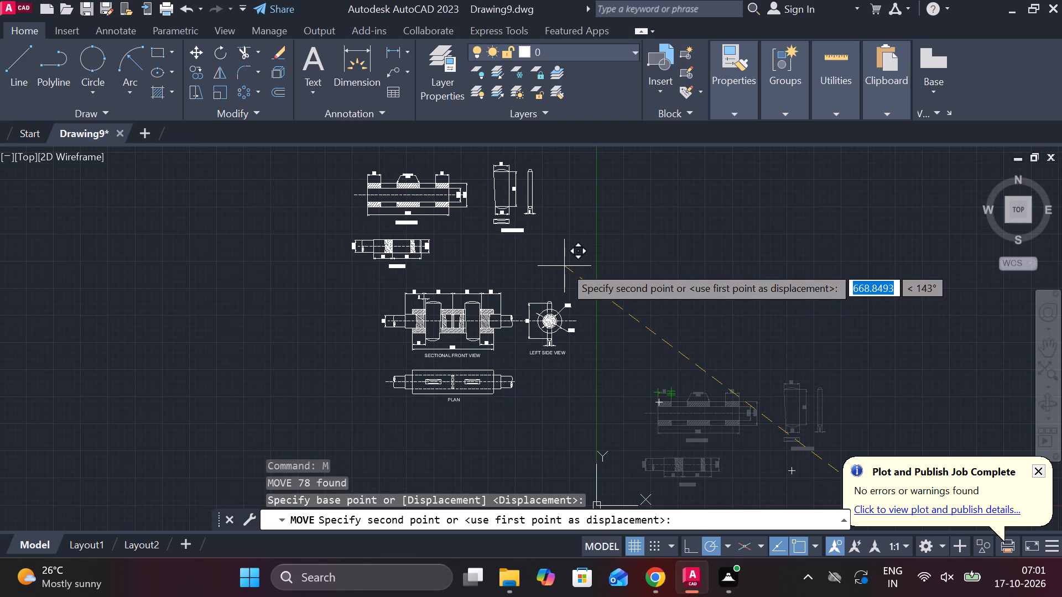
left_click(593, 273)
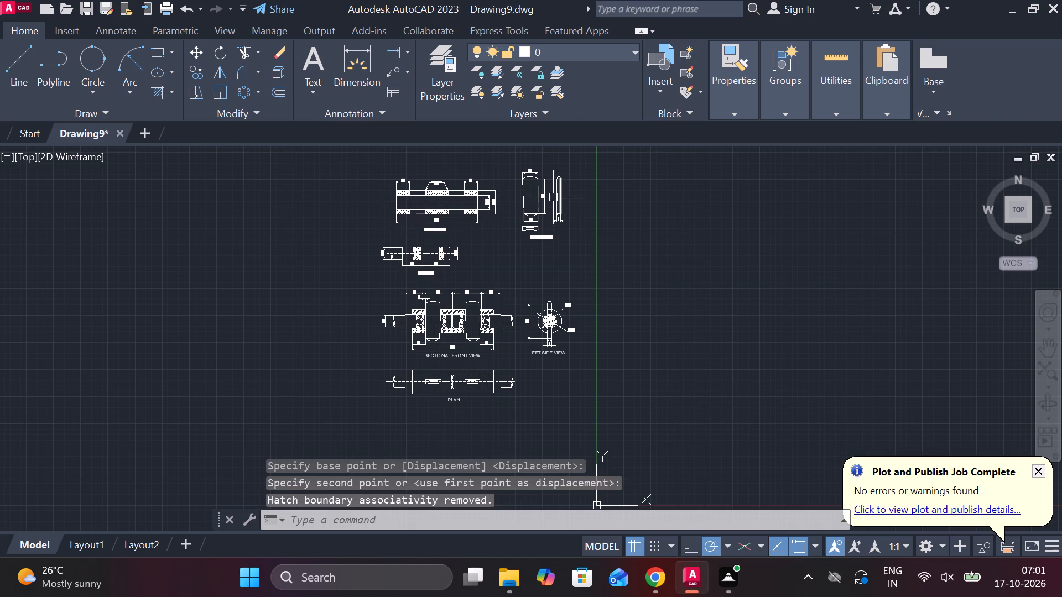
Move the cotter detail views with their COTTER 2 NO label down and slightly left, beside the rod detail above the side view.
left_click(511, 163)
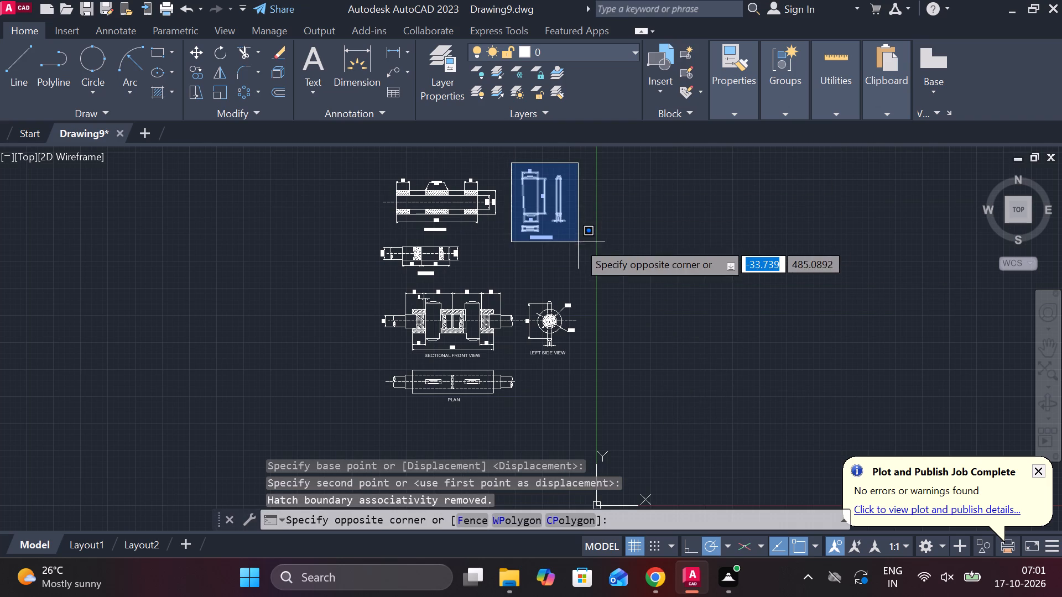
left_click(578, 262)
key("m")
key("Return")
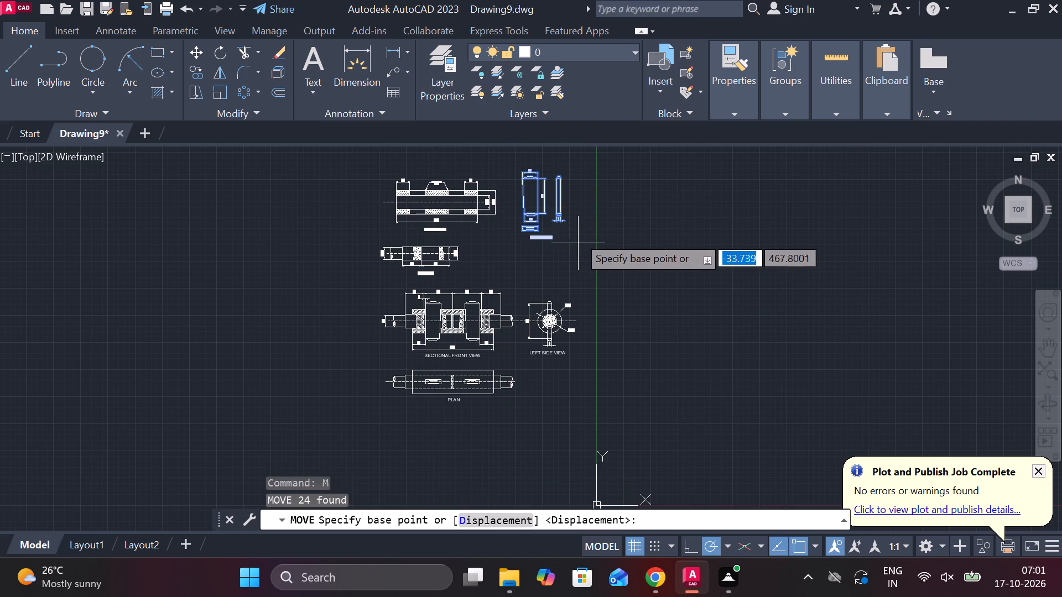
left_click(591, 232)
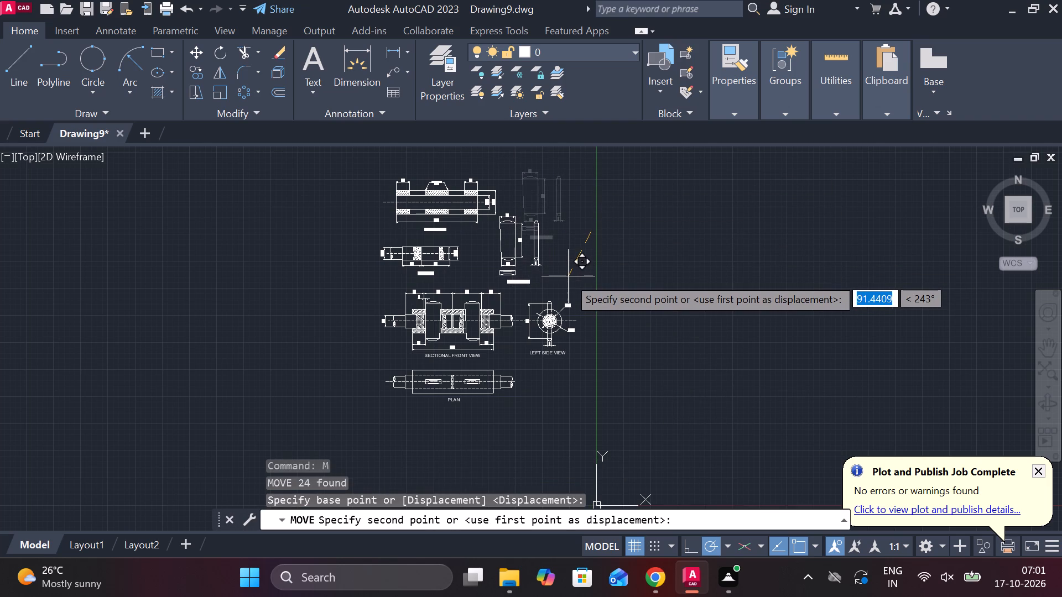
left_click(574, 279)
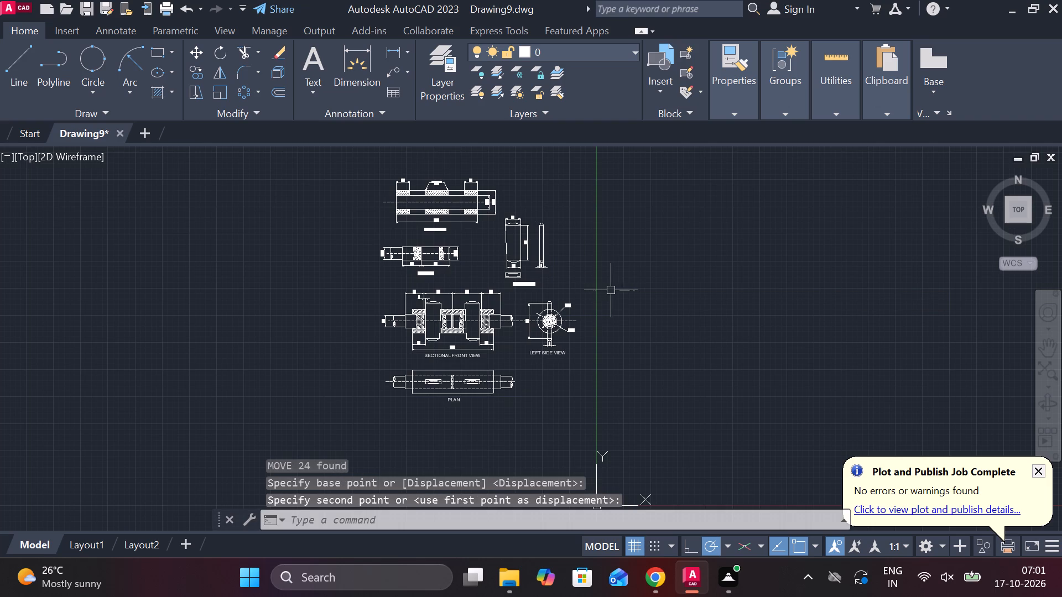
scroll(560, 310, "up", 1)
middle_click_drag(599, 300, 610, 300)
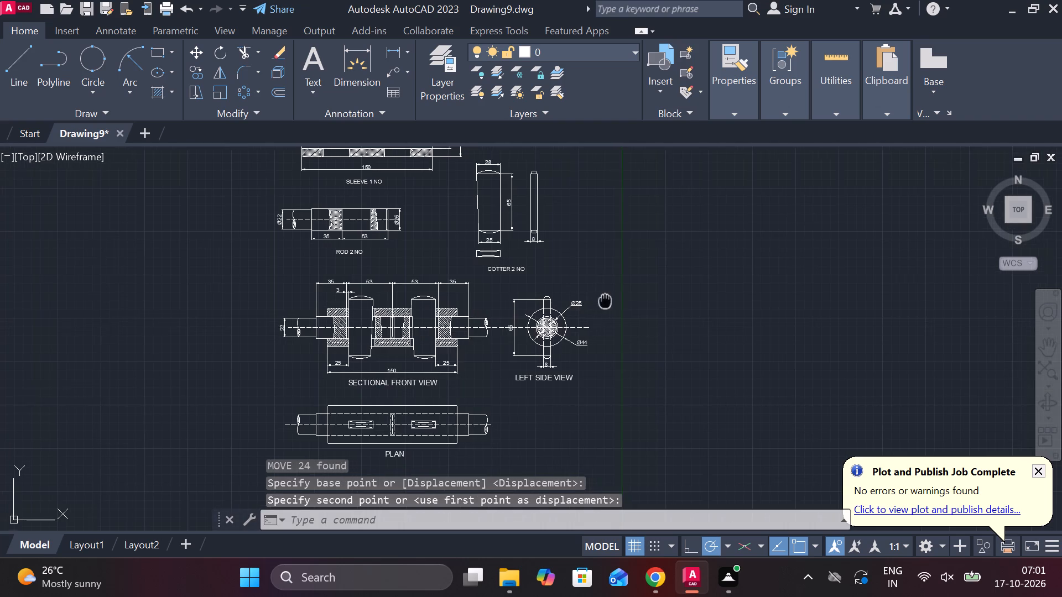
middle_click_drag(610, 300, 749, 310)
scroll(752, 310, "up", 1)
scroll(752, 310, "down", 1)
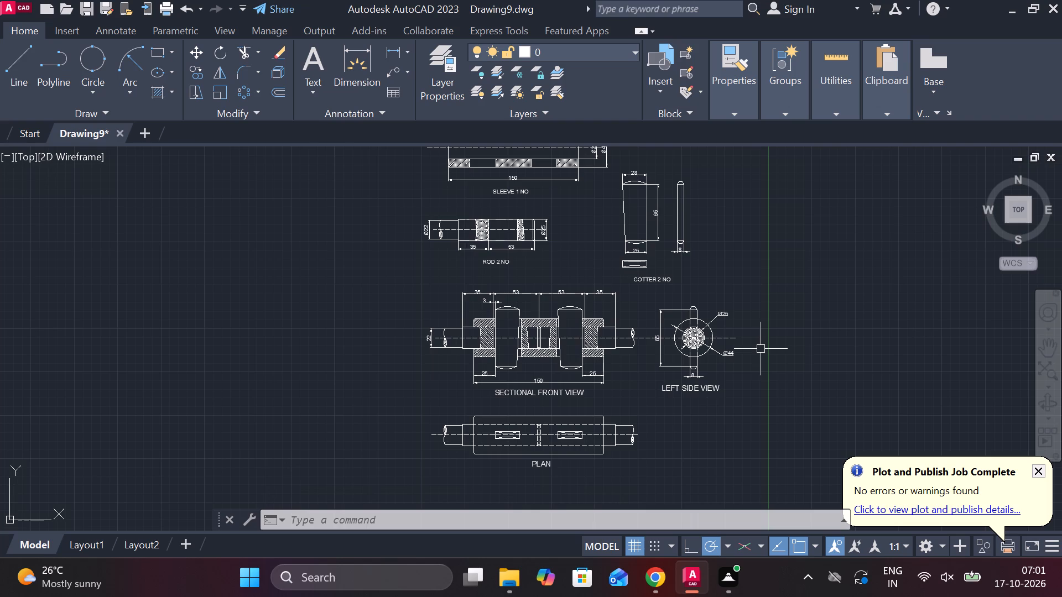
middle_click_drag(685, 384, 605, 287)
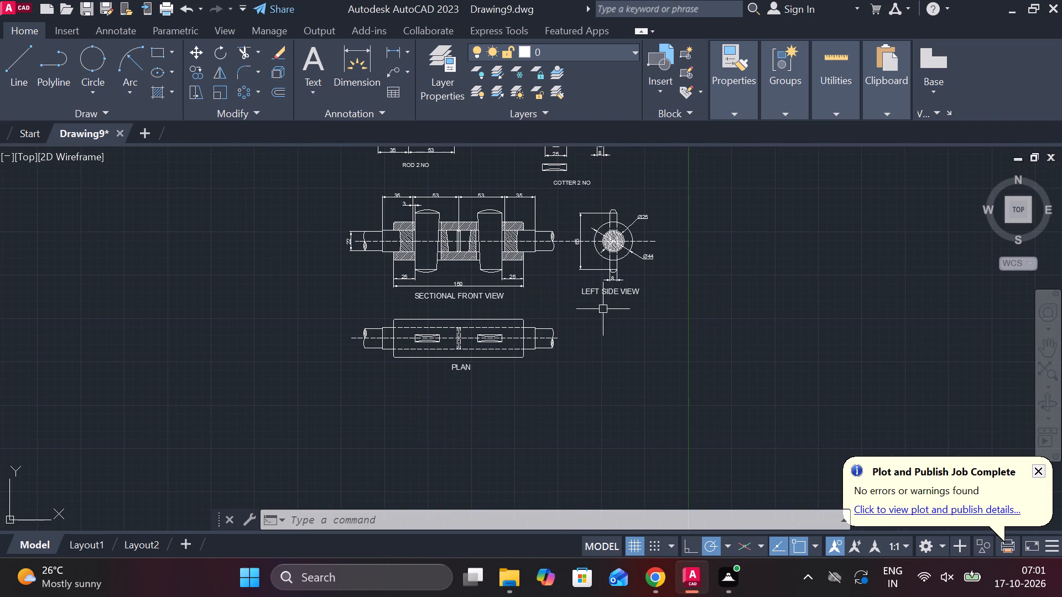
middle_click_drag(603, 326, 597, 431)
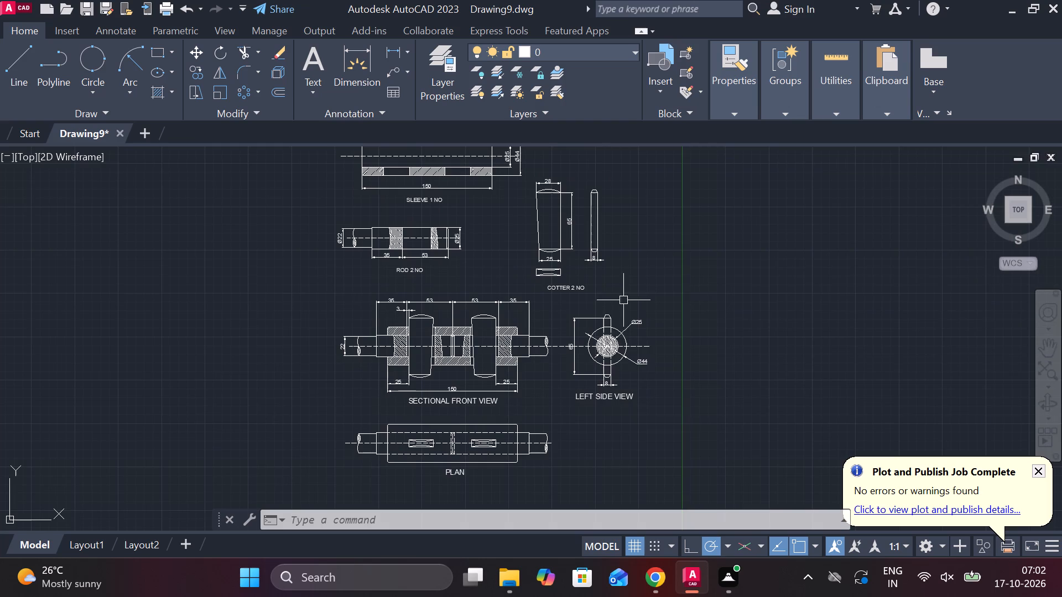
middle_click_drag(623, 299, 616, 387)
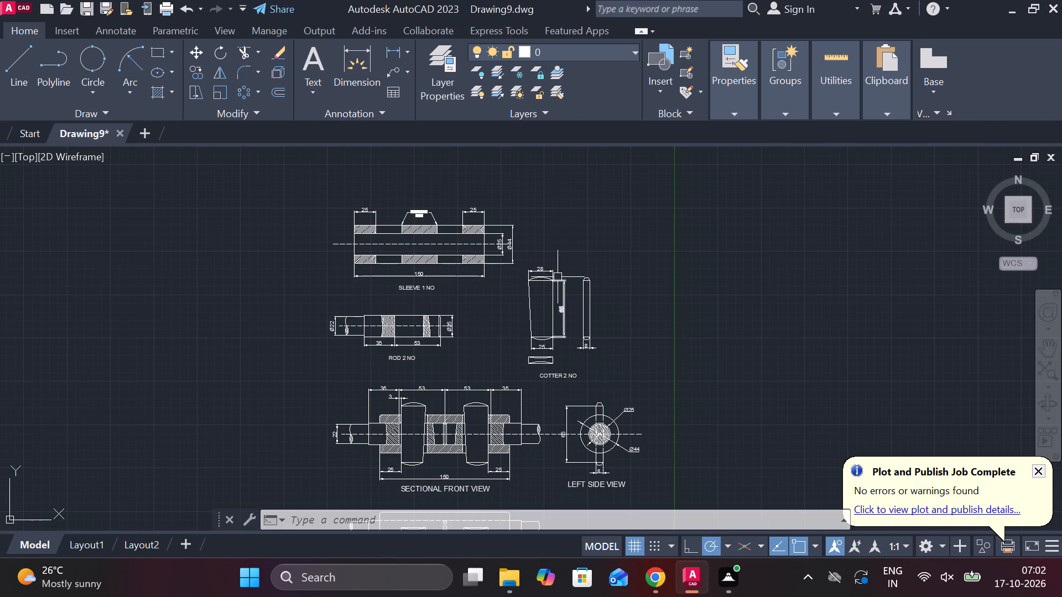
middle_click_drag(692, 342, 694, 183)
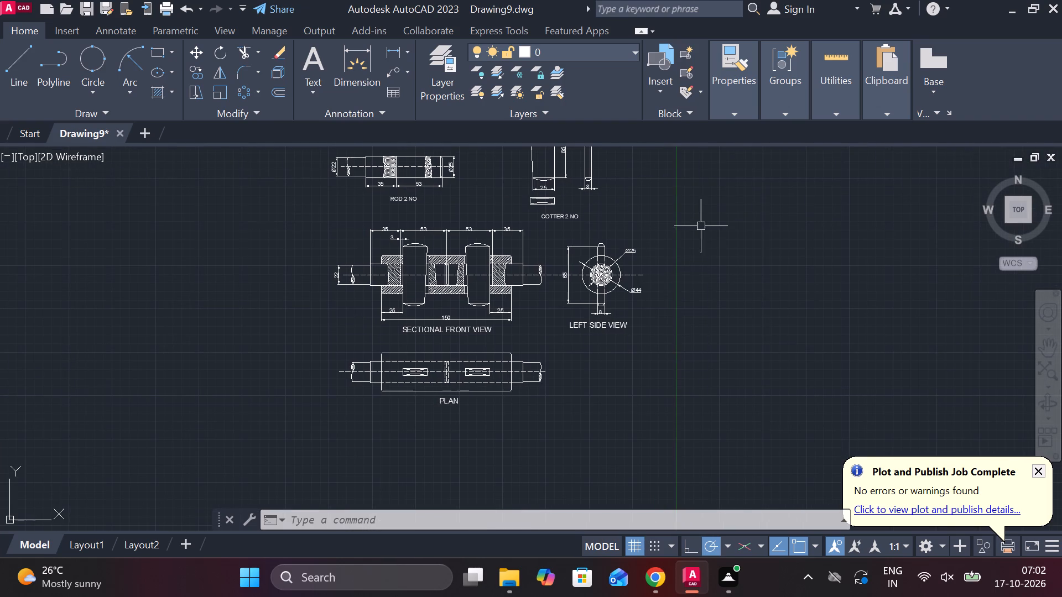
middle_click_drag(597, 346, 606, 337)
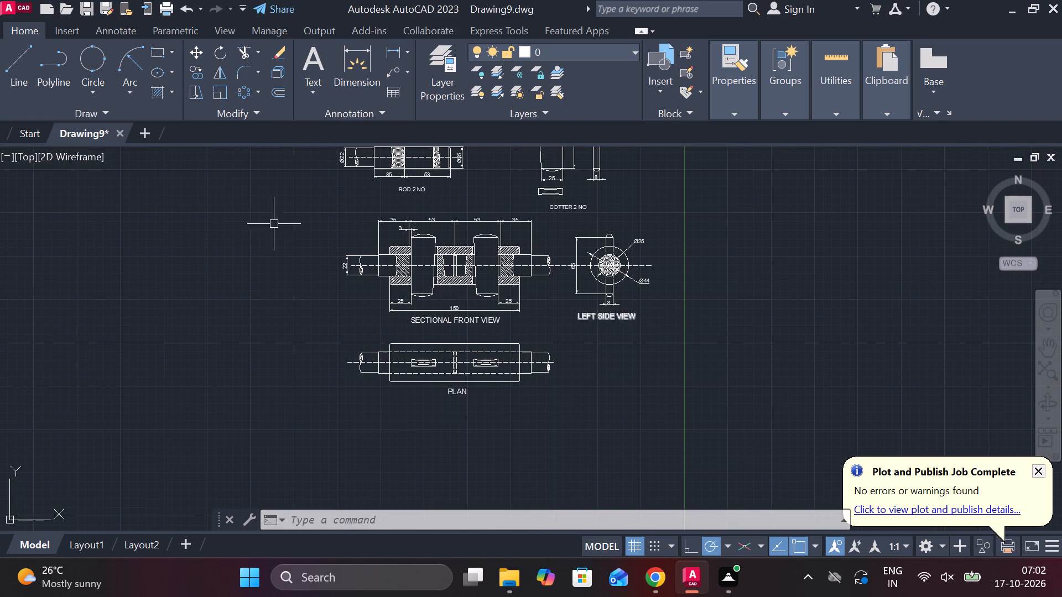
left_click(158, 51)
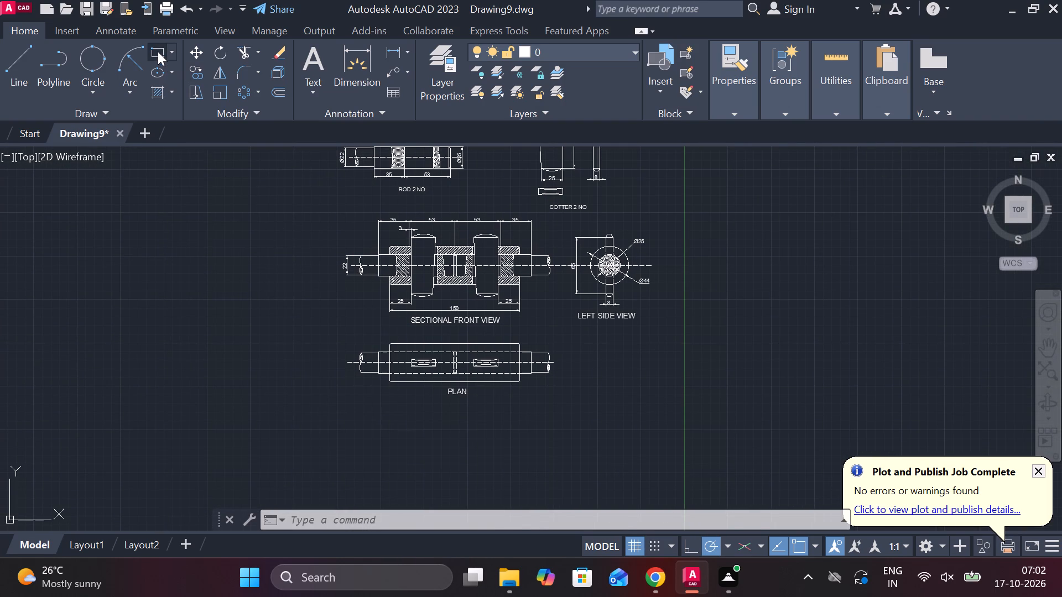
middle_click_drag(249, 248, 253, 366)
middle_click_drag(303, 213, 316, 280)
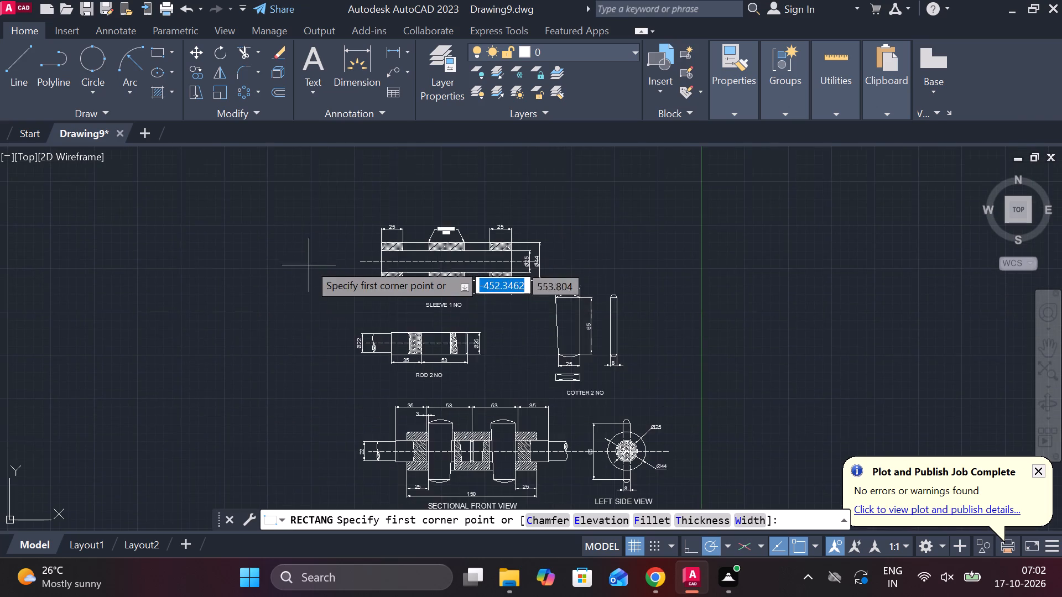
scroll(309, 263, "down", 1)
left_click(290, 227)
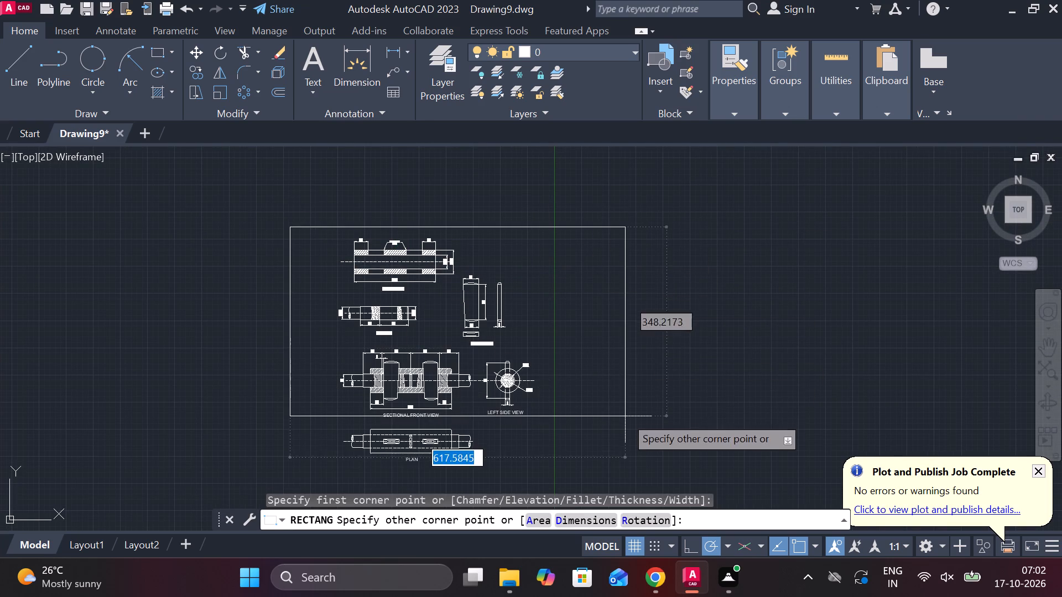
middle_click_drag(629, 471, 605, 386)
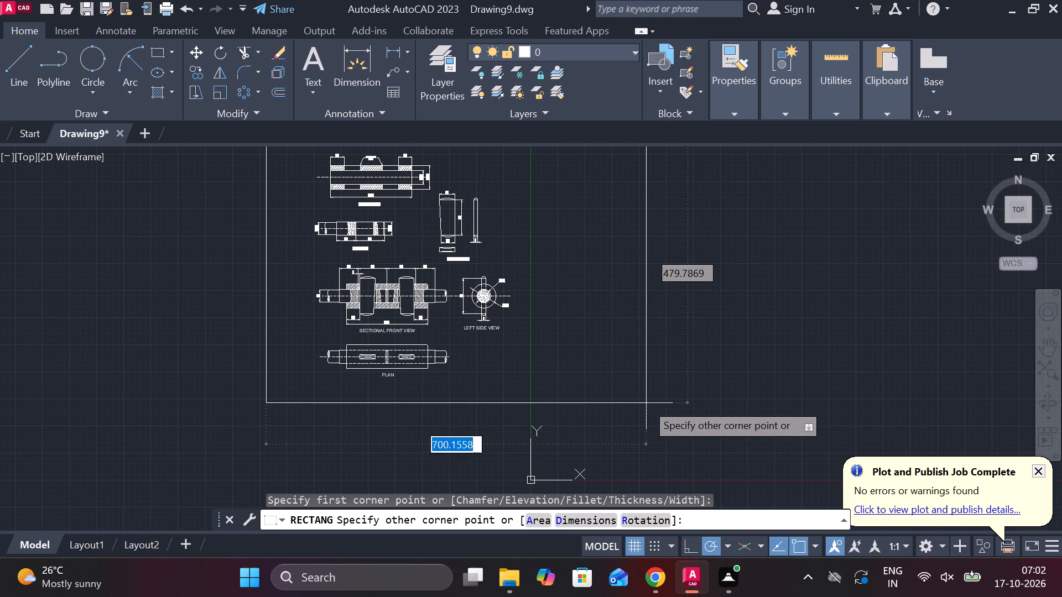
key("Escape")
Draw a 100 by 100 rectangle below the LEFT SIDE VIEW label, beside the plan view.
scroll(549, 326, "up", 1)
middle_click_drag(551, 326, 612, 303)
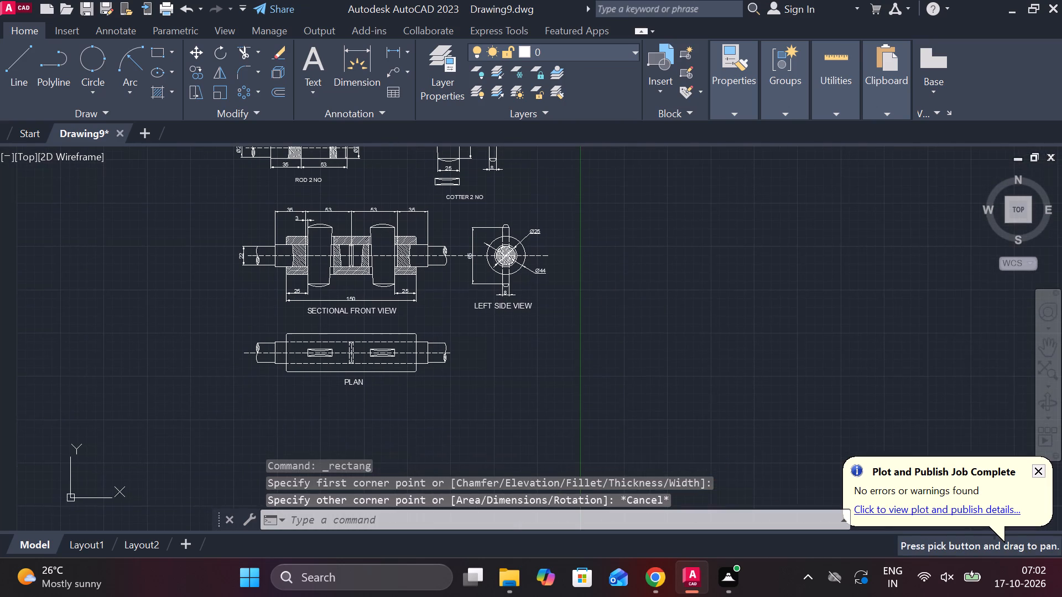
middle_click_drag(605, 297, 518, 249)
scroll(513, 253, "up", 1)
middle_click_drag(513, 255, 532, 258)
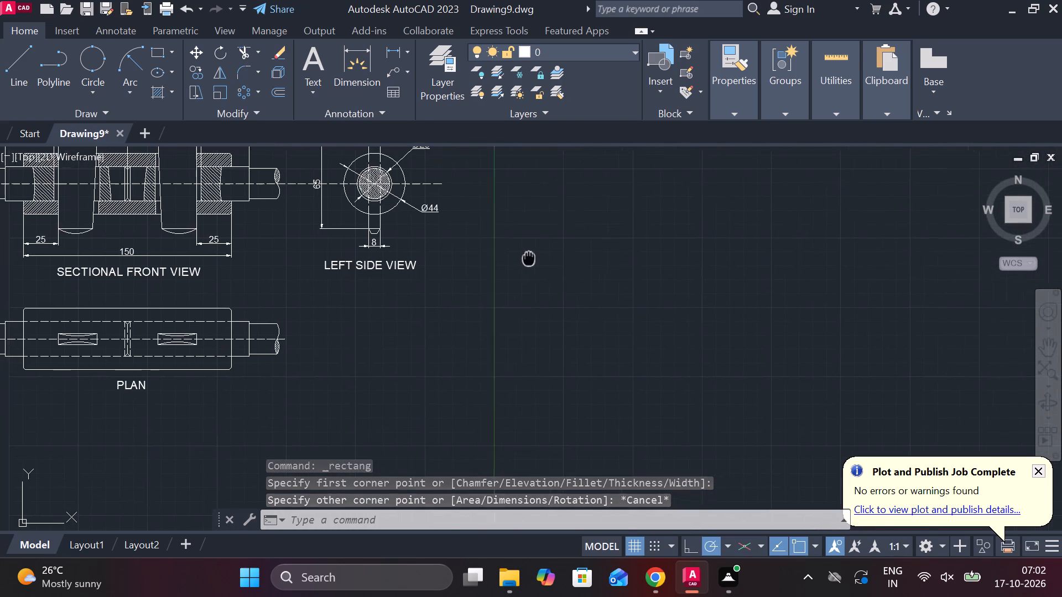
middle_click_drag(532, 258, 691, 265)
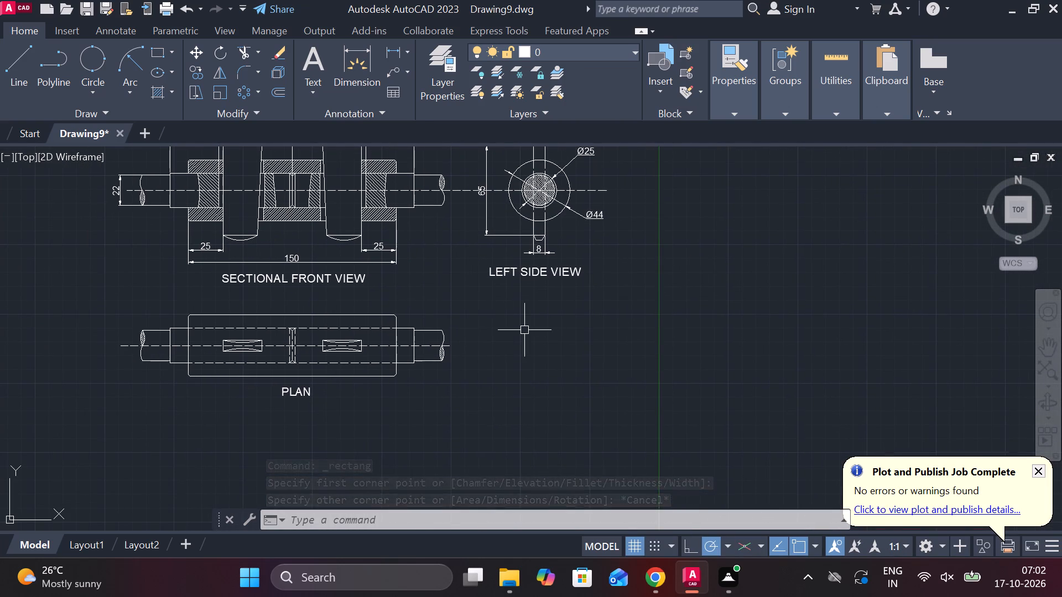
middle_click_drag(517, 330, 475, 327)
left_click(162, 55)
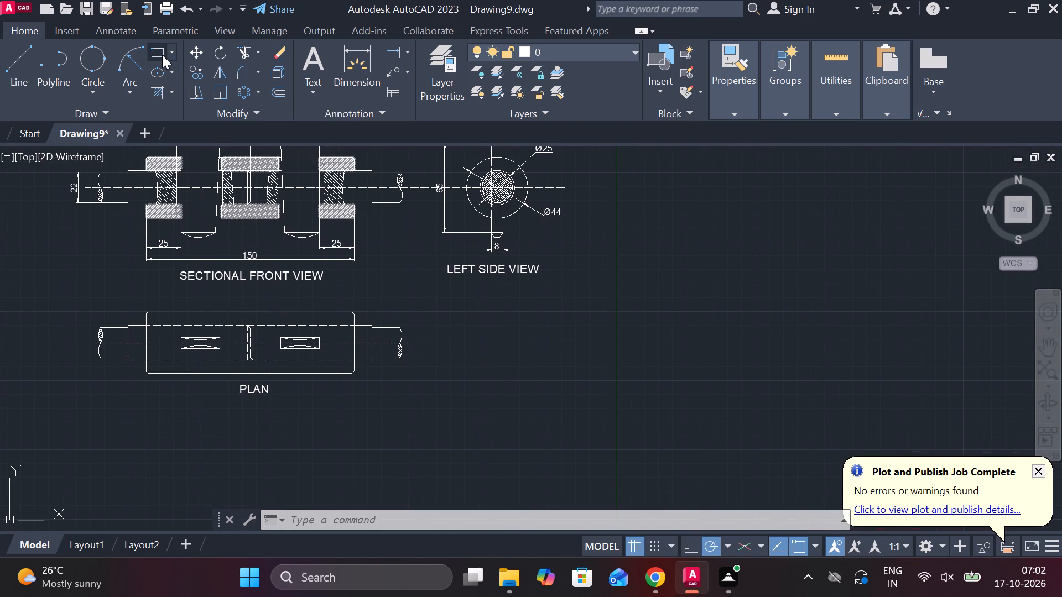
left_click(464, 313)
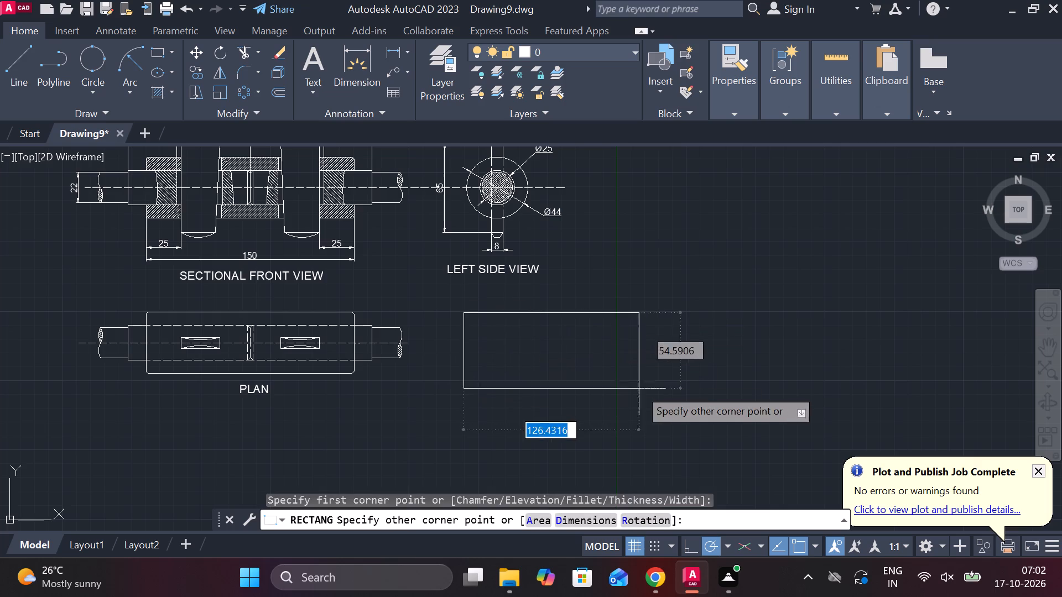
middle_click_drag(642, 410, 583, 332)
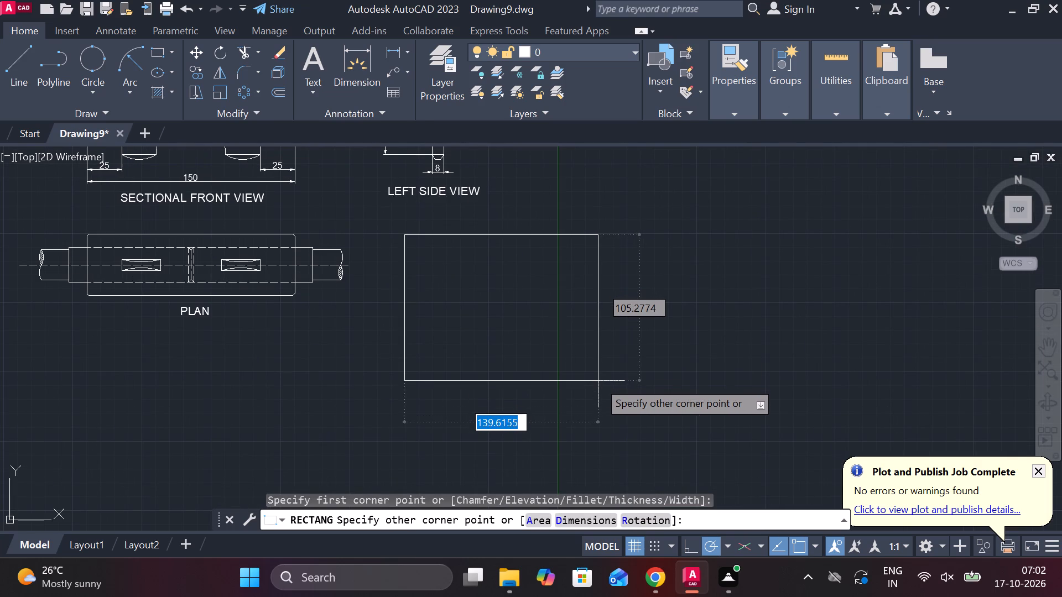
key("1")
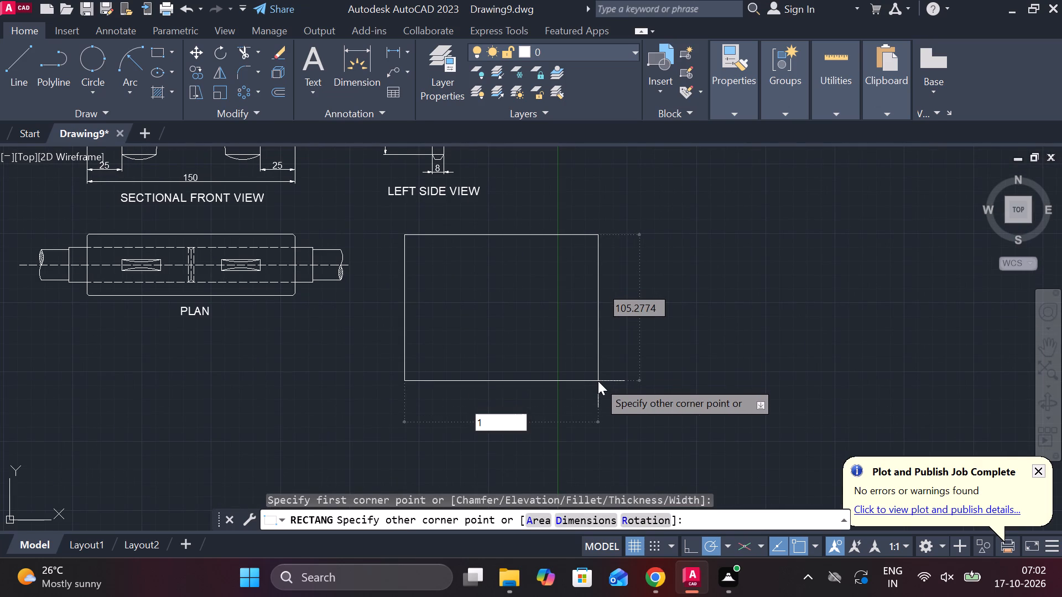
type("00")
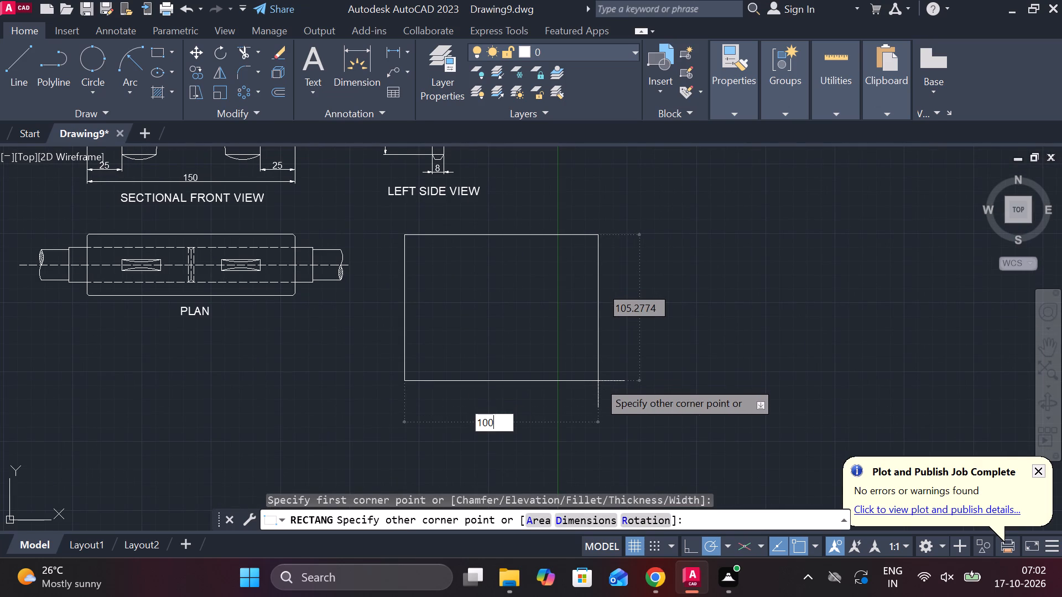
key("Tab")
key("1")
type("00")
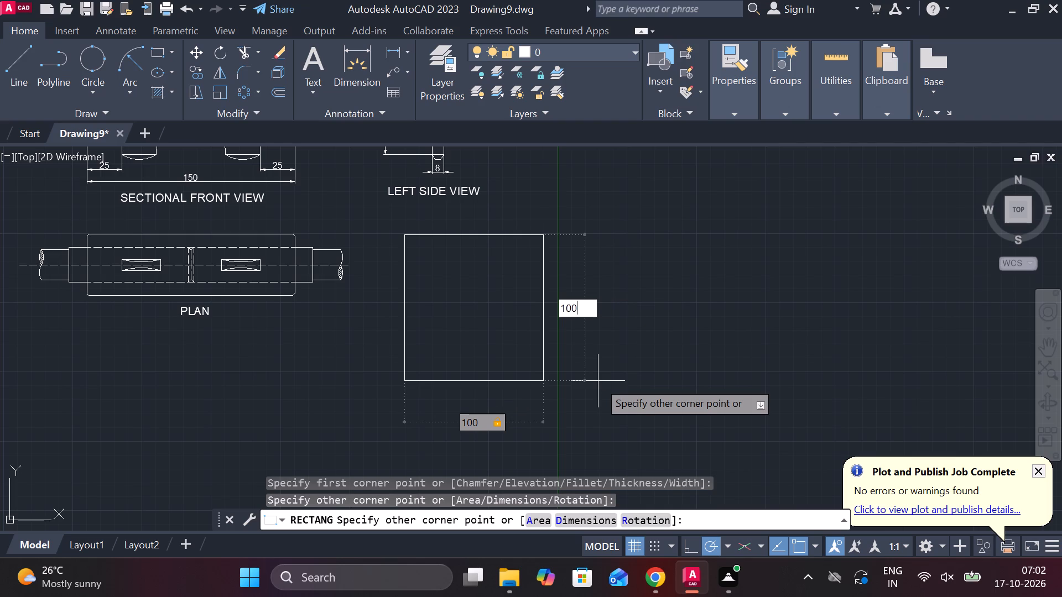
key("BackSpace")
key("BackSpace")
key("BackSpace")
key("1")
type("00")
key("Return")
Explode the 100 by 100 rectangle beside the plan view into separate lines.
scroll(533, 334, "down", 1)
middle_click_drag(522, 324, 527, 324)
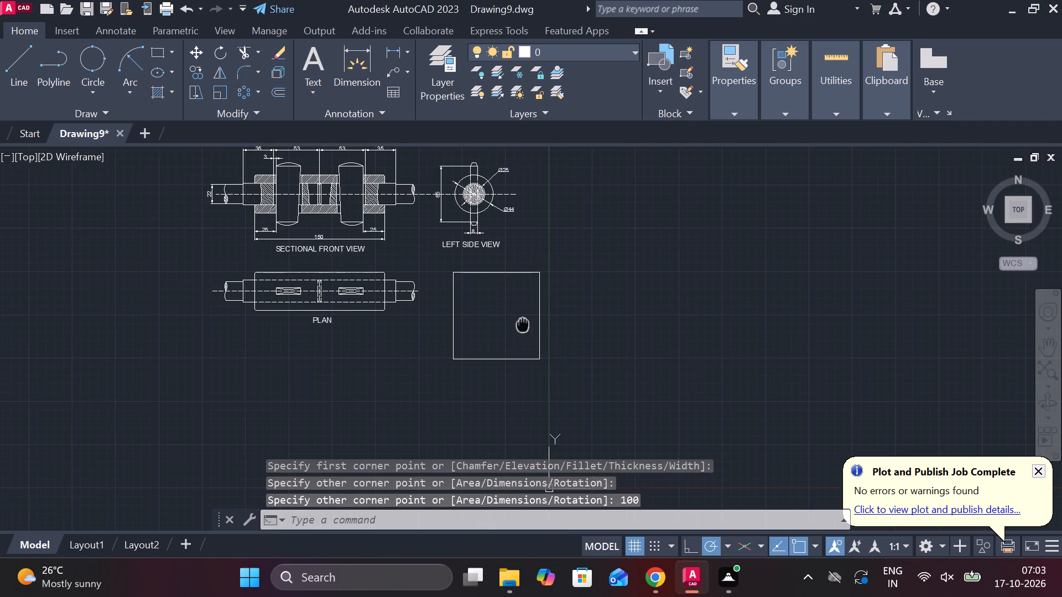
middle_click_drag(527, 324, 537, 324)
scroll(513, 318, "up", 1)
middle_click_drag(513, 318, 475, 317)
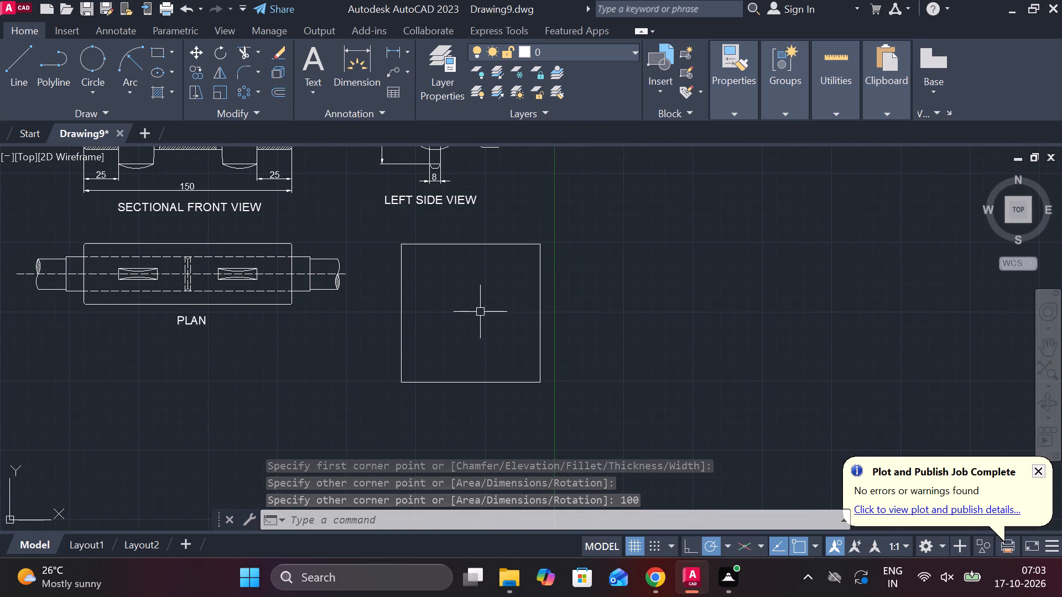
left_click(491, 381)
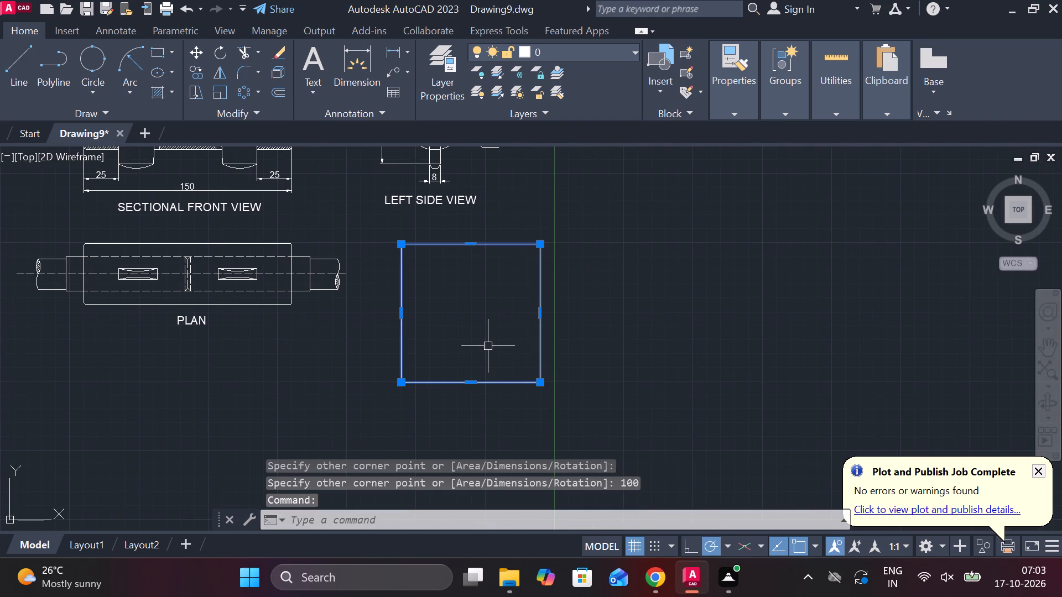
key("e")
key("x")
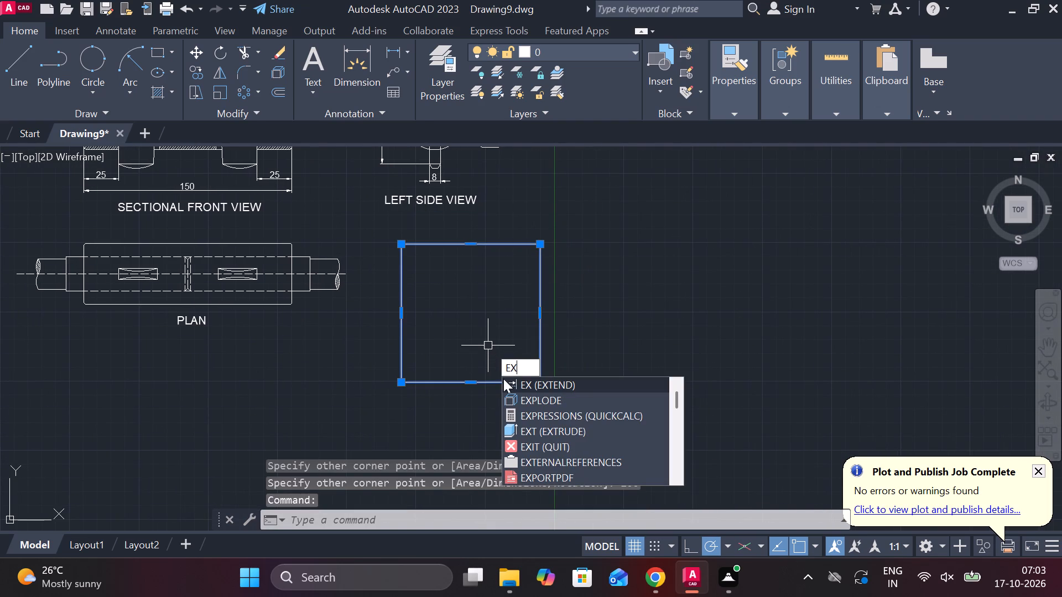
left_click(522, 397)
Move the exploded square's bottom edge straight up by nearly a third of the square's height.
left_click(483, 383)
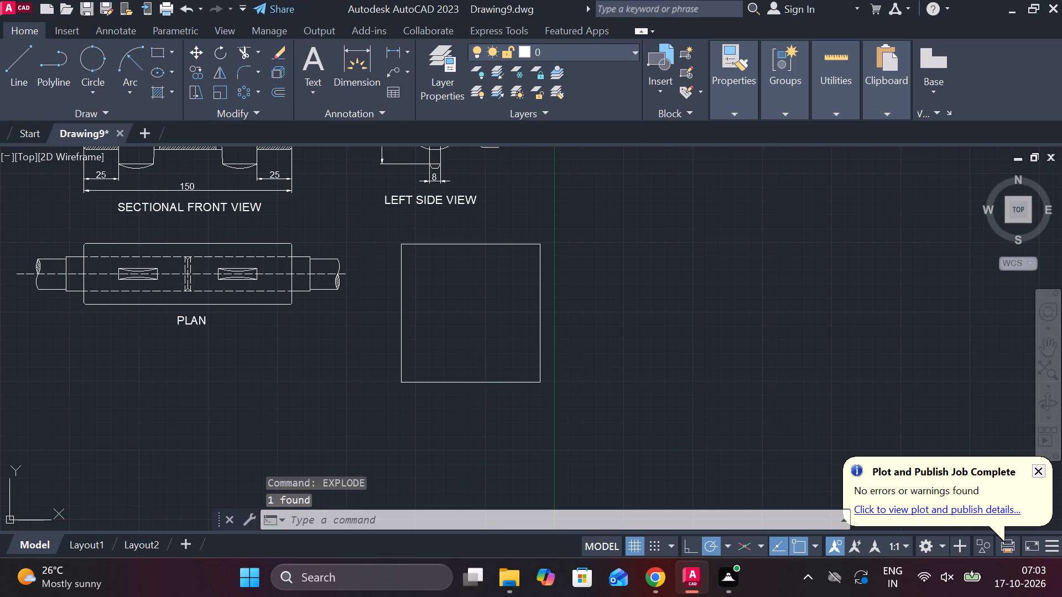
left_click(471, 383)
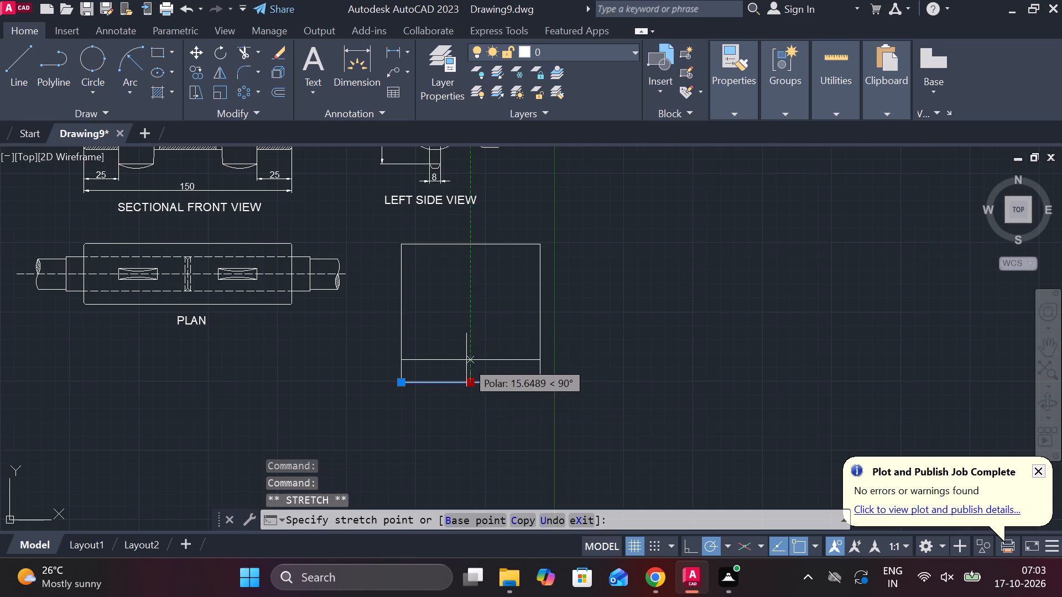
scroll(463, 333, "up", 2)
middle_click_drag(463, 333, 473, 384)
left_click(493, 397)
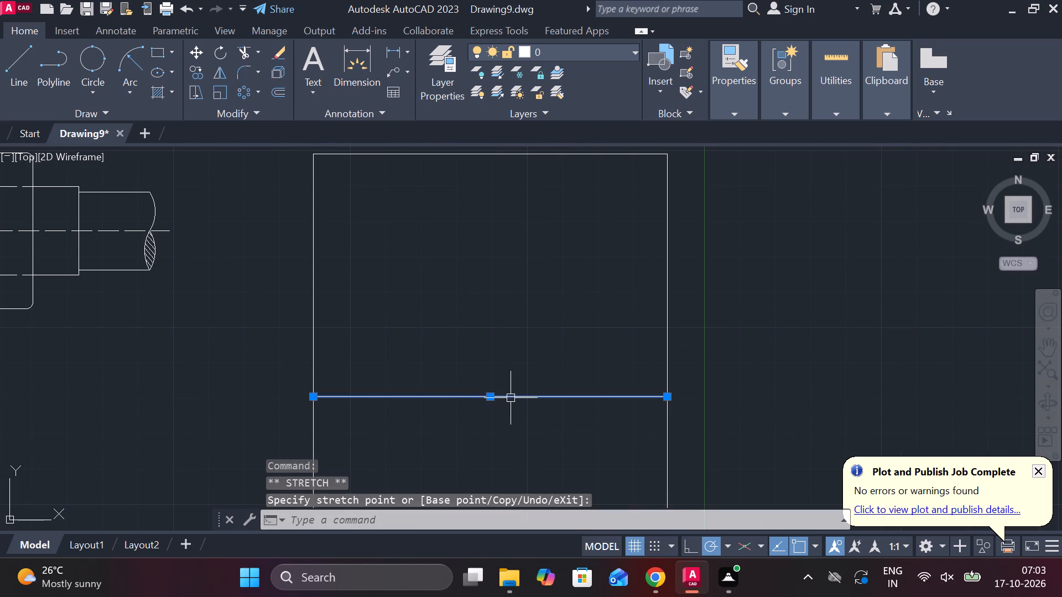
key("Escape")
Draw a line 10 units down from the square's upper-left corner and across to its right edge.
middle_click_drag(433, 302, 442, 382)
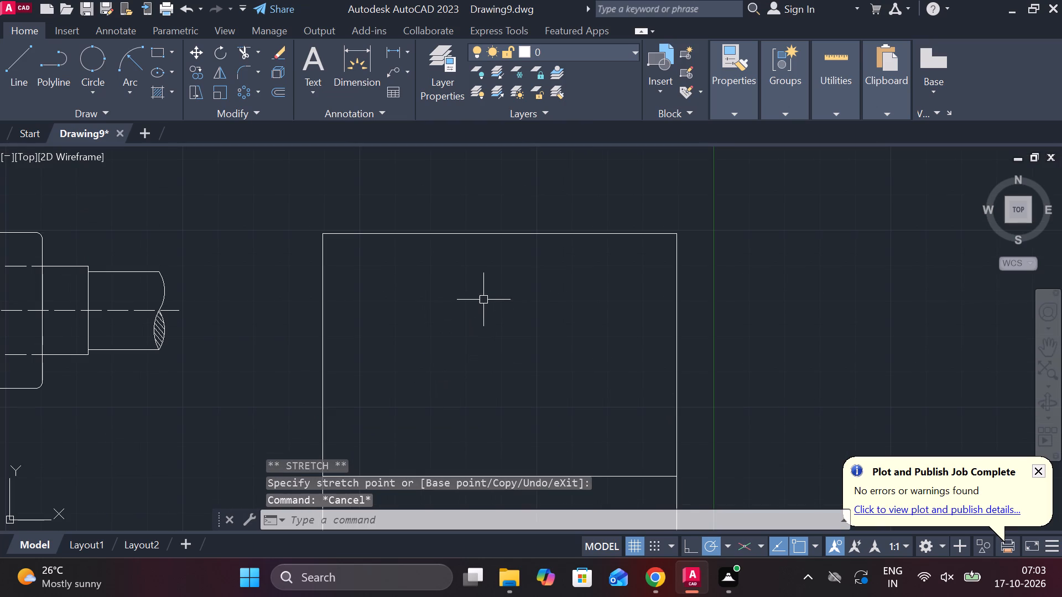
key("l")
key("Return")
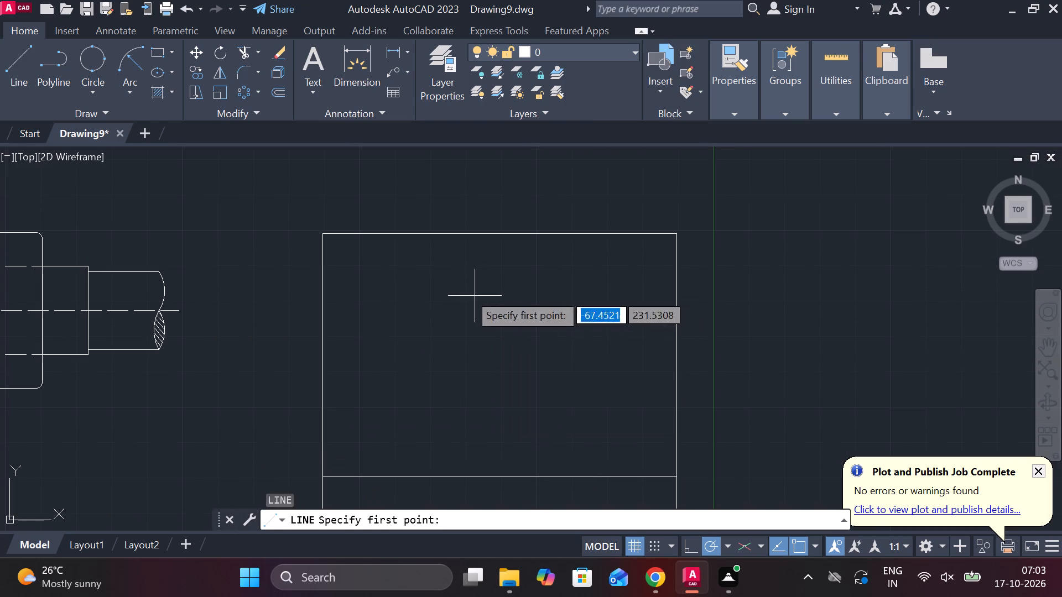
left_click(317, 228)
scroll(317, 274, "down", 1)
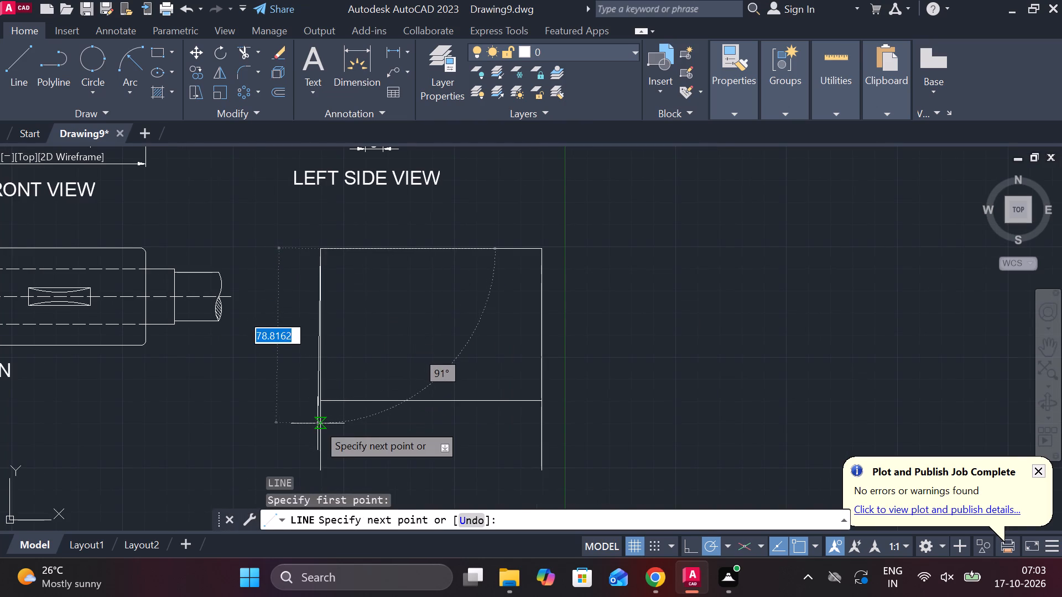
middle_click_drag(317, 423, 334, 357)
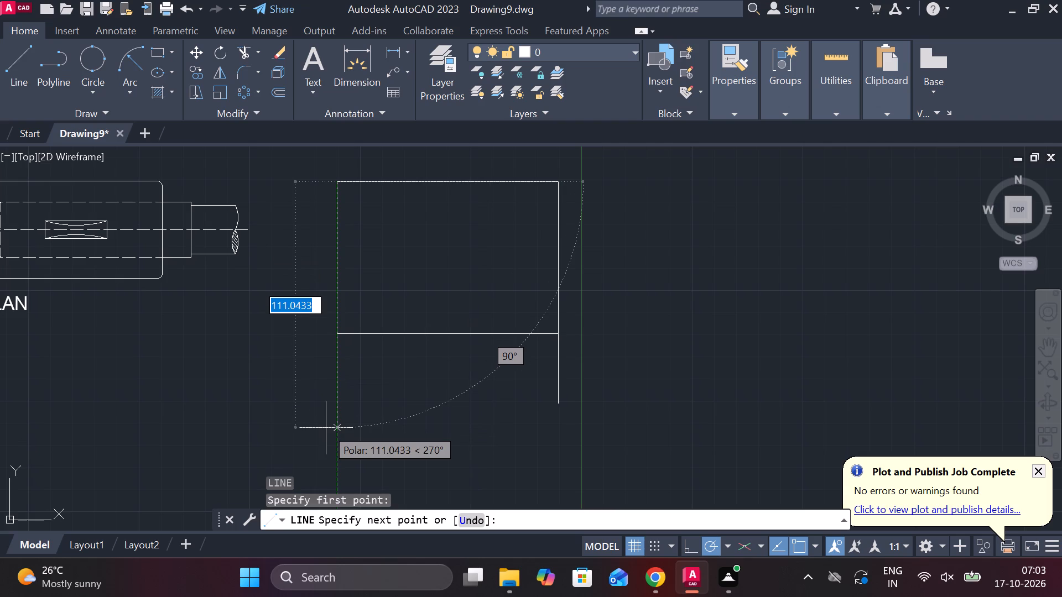
type("10")
key("Return")
scroll(601, 214, "up", 1)
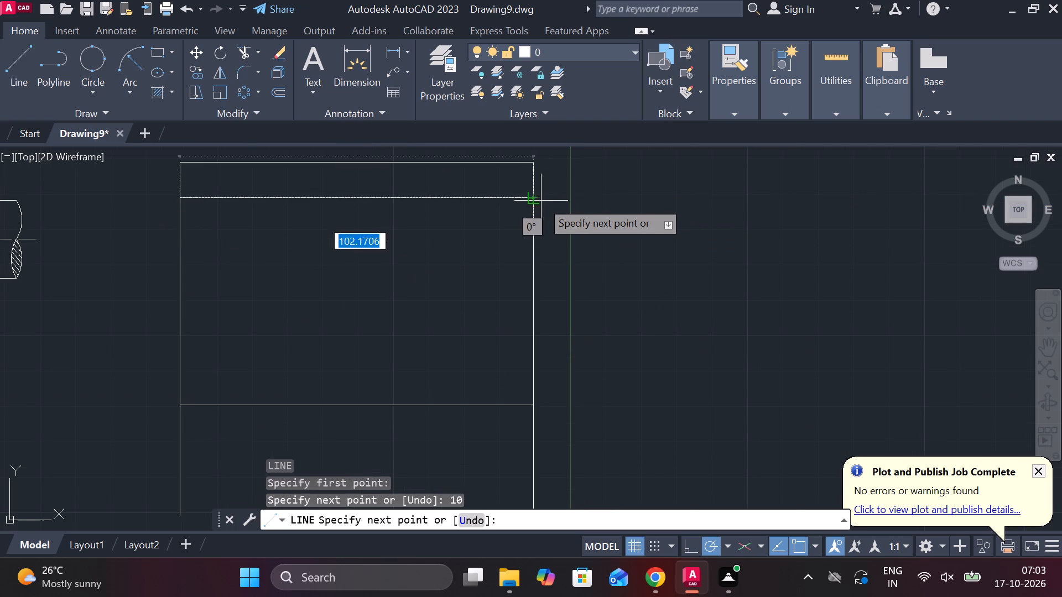
left_click(533, 195)
key("Escape")
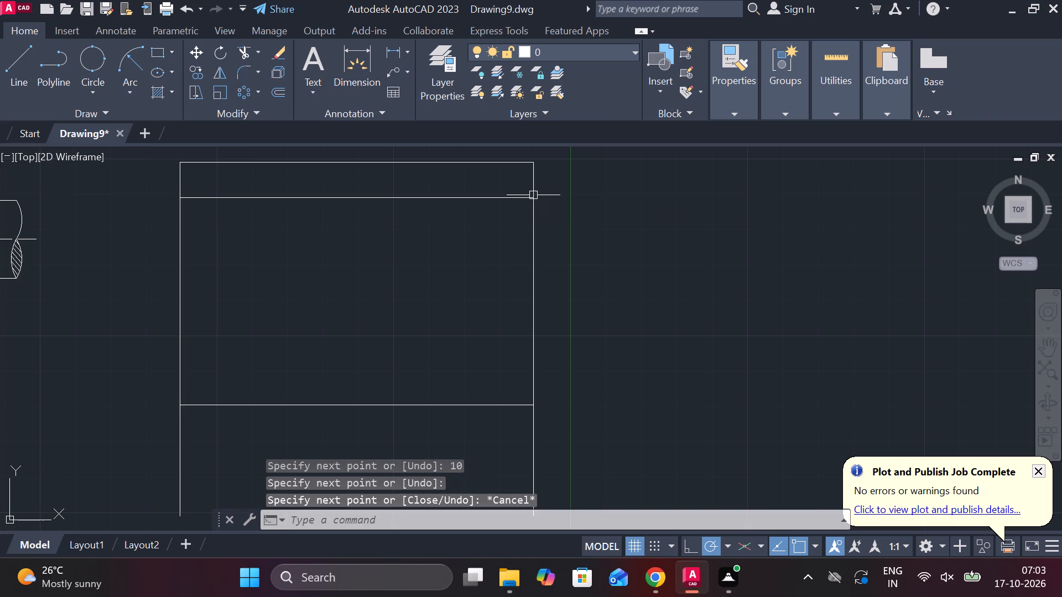
Copy the square's upper inner horizontal line straight down at distances of 10, 20 and 30 units.
left_click(460, 201)
type("CO")
key("Return")
left_click(535, 199)
middle_click_drag(512, 328, 512, 329)
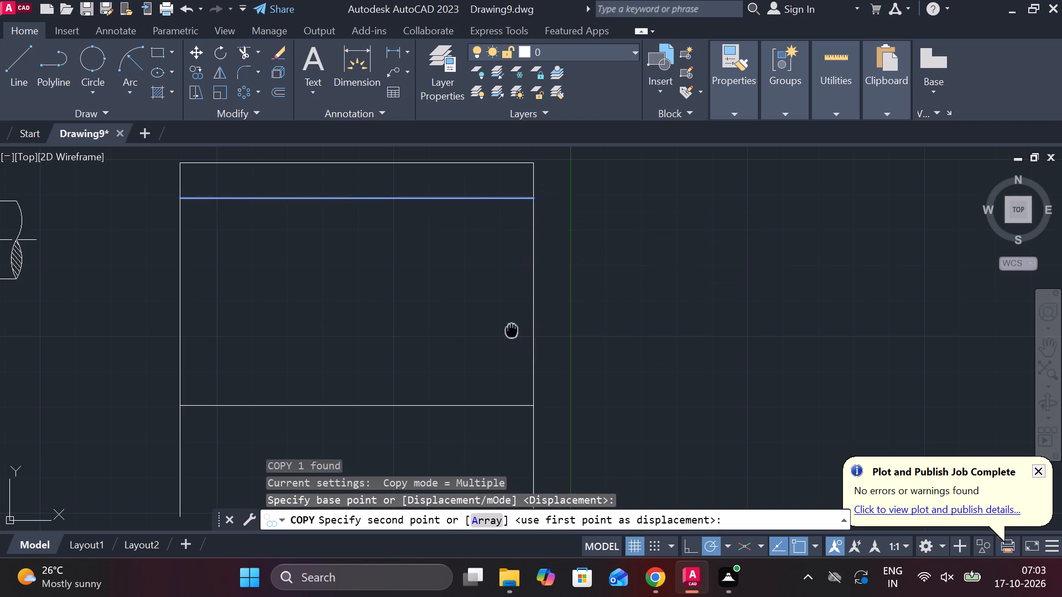
middle_click_drag(512, 329, 533, 141)
type("10")
key("Return")
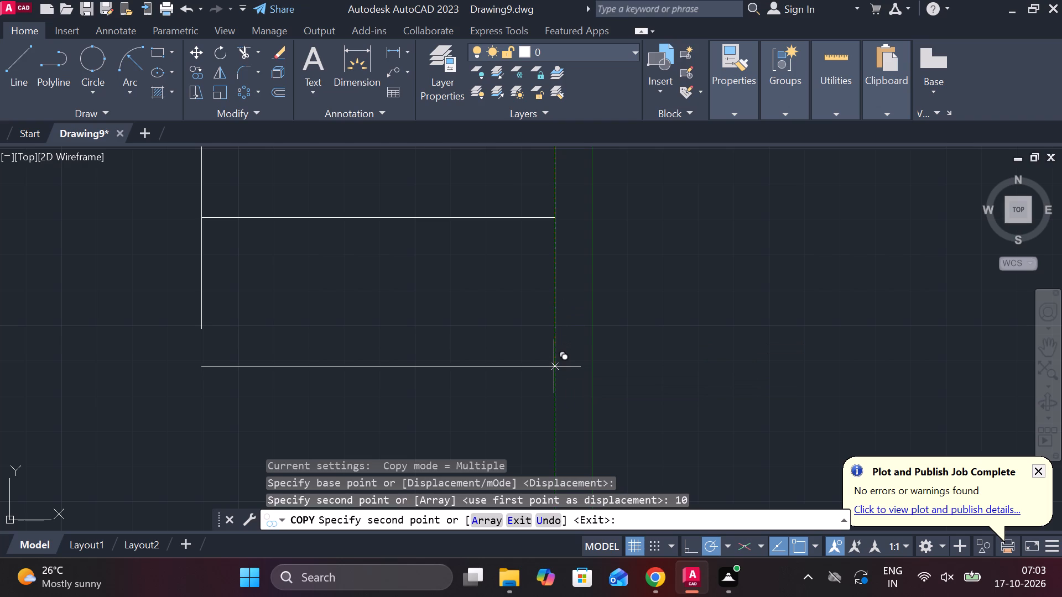
type("20")
key("Return")
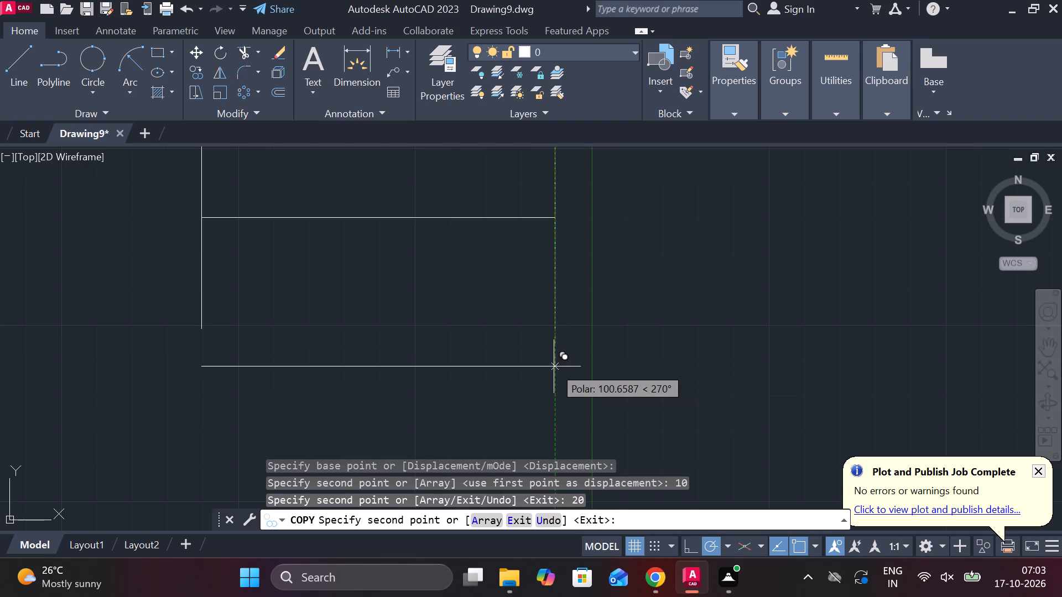
type("30")
key("Return")
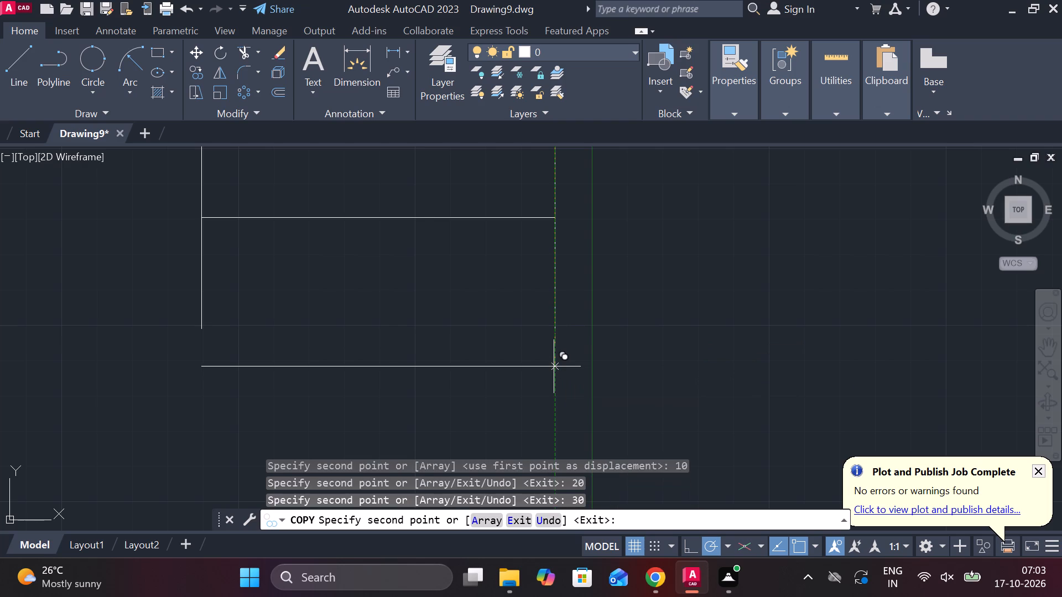
scroll(554, 366, "down", 1)
middle_click_drag(557, 339, 573, 396)
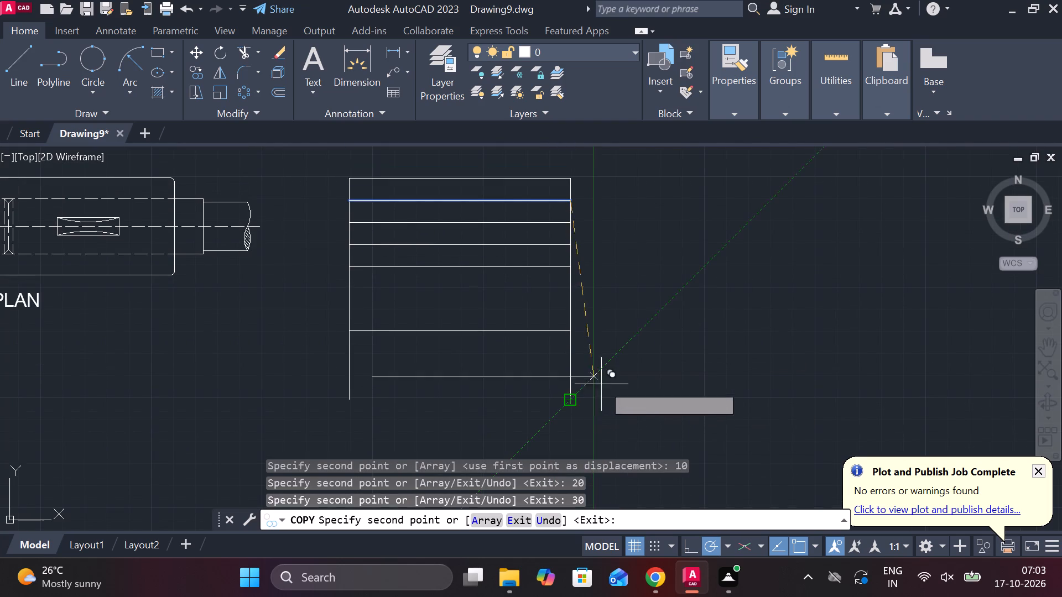
key("Escape")
Trim the leftover side edges and horizontal line below the fourth row, leaving a closed four-row table.
type("TR")
key("space")
left_click_drag(650, 344, 414, 263)
key("ctrl+z")
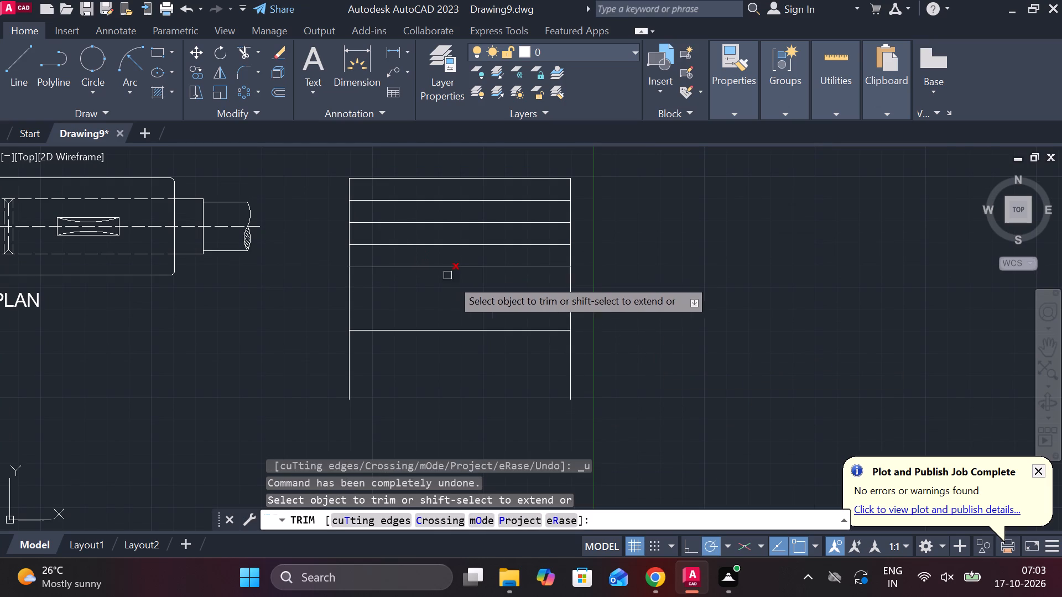
left_click_drag(584, 311, 560, 353)
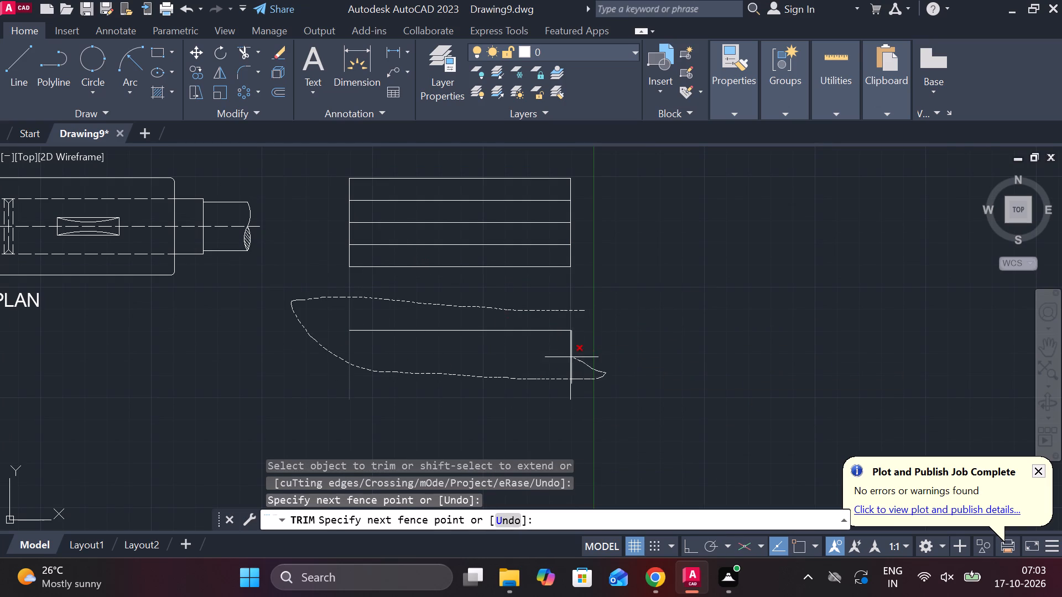
left_click_drag(560, 353, 496, 325)
middle_click_drag(446, 289, 488, 370)
scroll(442, 256, "up", 1)
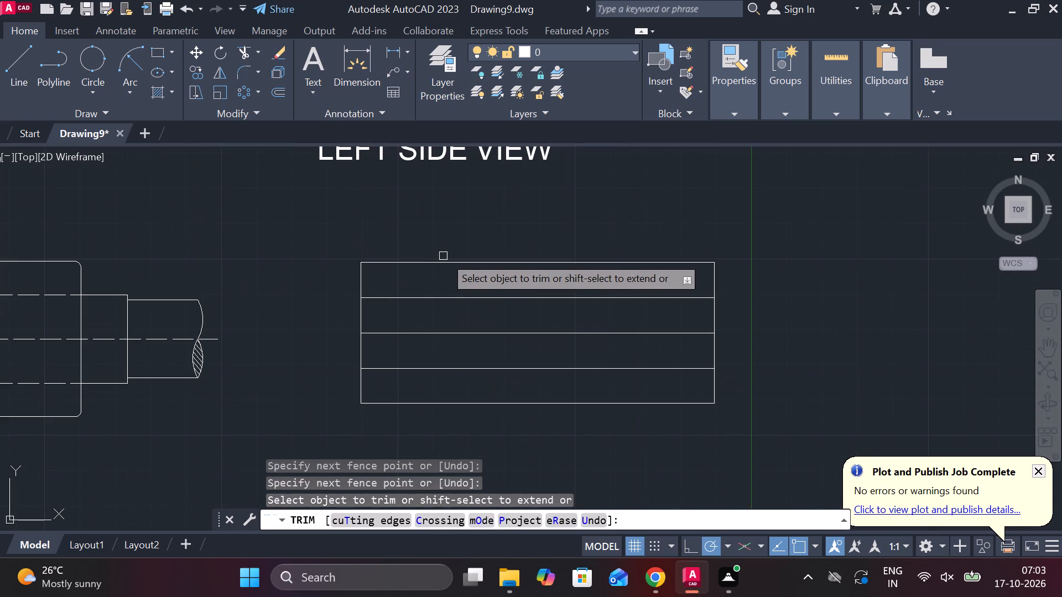
key("Escape")
Add centred multiline text S.NO near the left end of the table's top row.
scroll(418, 238, "up", 1)
middle_click_drag(425, 239, 469, 197)
type("MT")
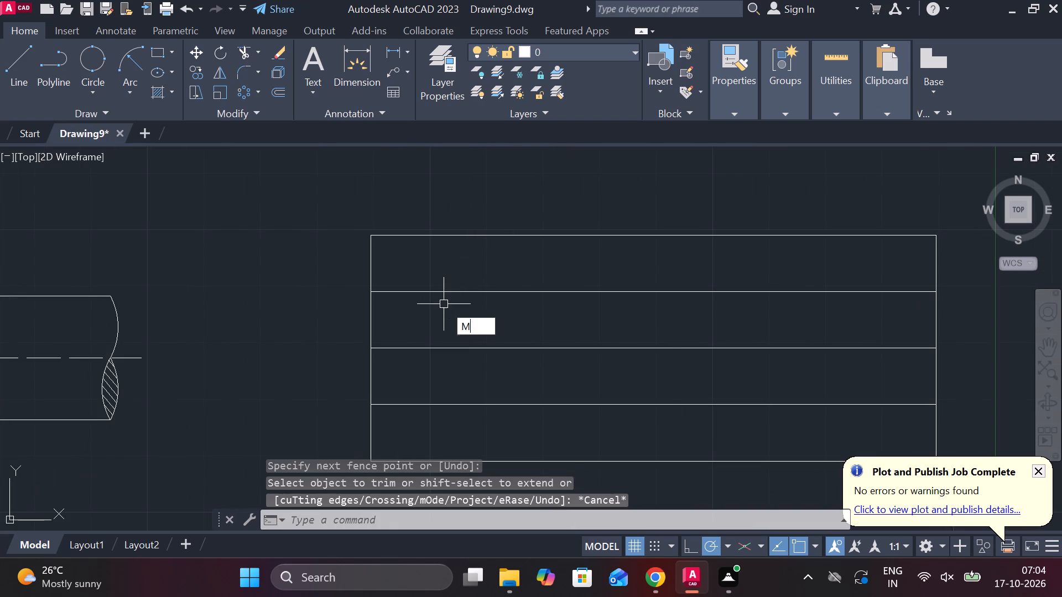
key("space")
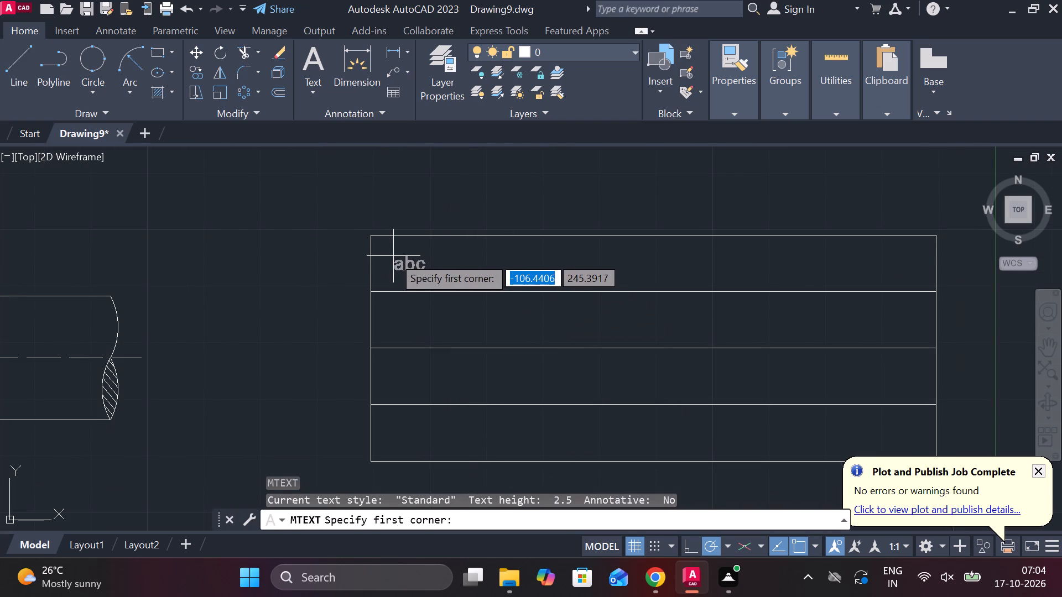
left_click(389, 256)
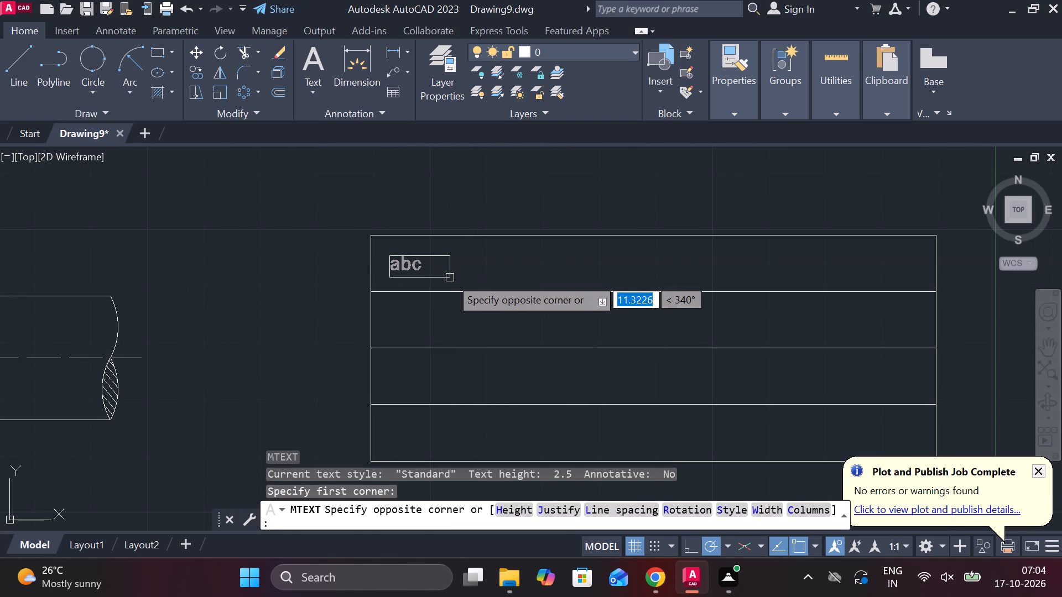
left_click(450, 277)
key("s")
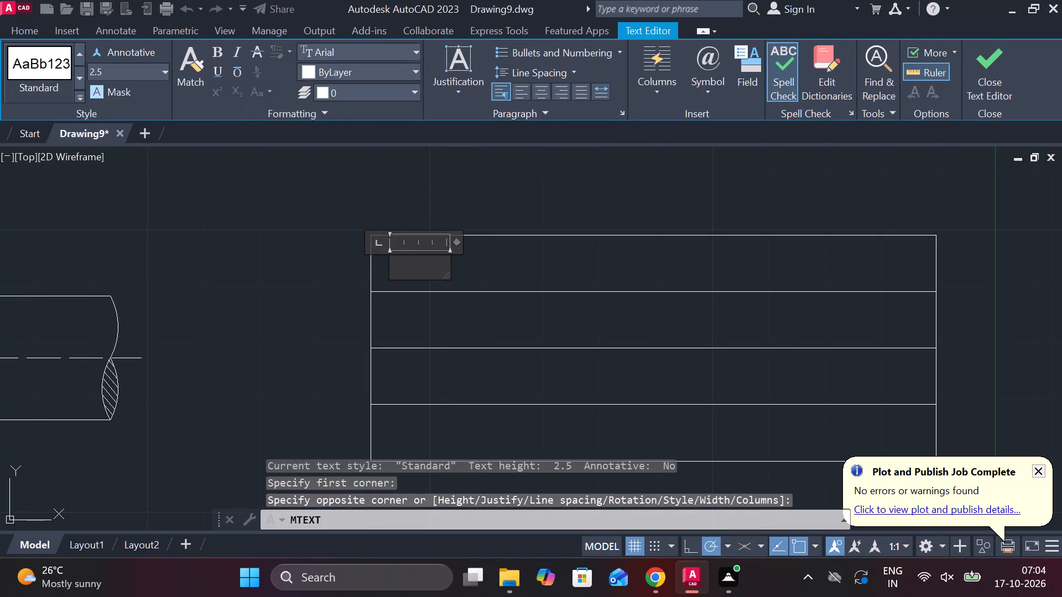
type(".NO")
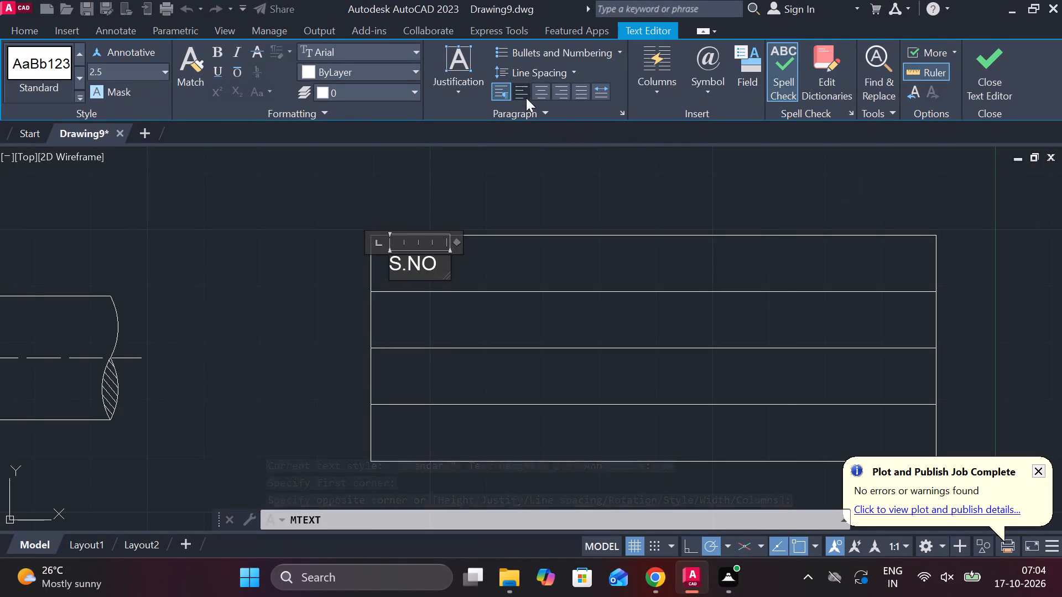
left_click(538, 90)
left_click(987, 79)
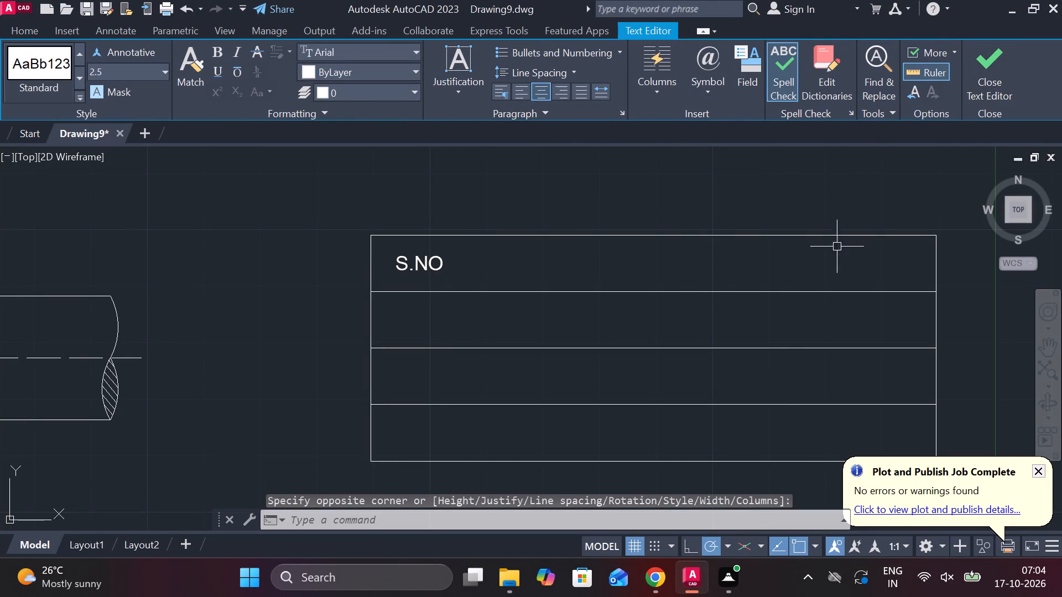
Draw a vertical column line just right of S.NO, from the table's top edge to its bottom edge.
key("l")
key("Return")
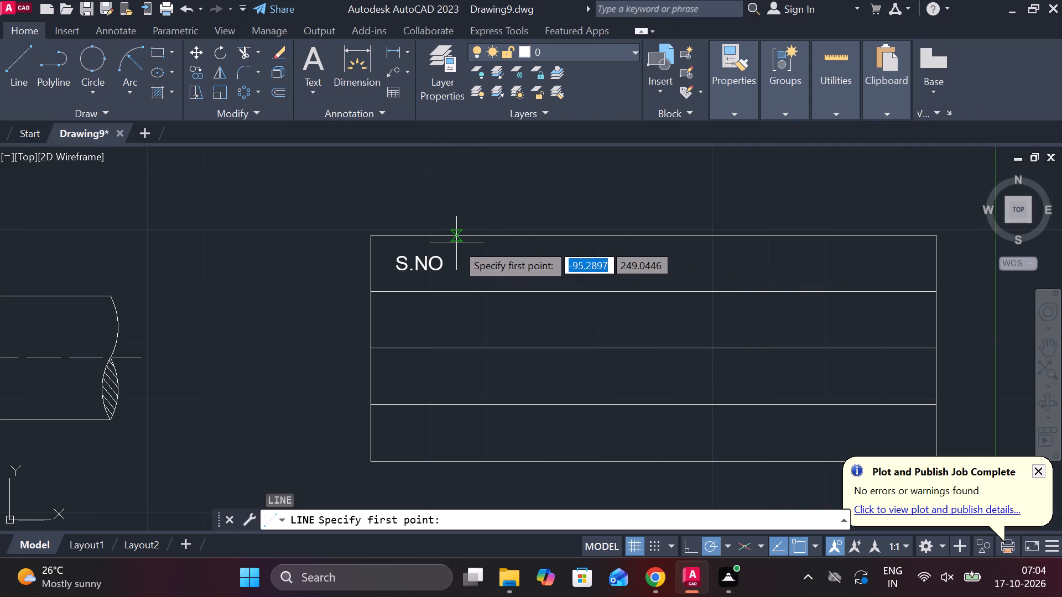
left_click(456, 243)
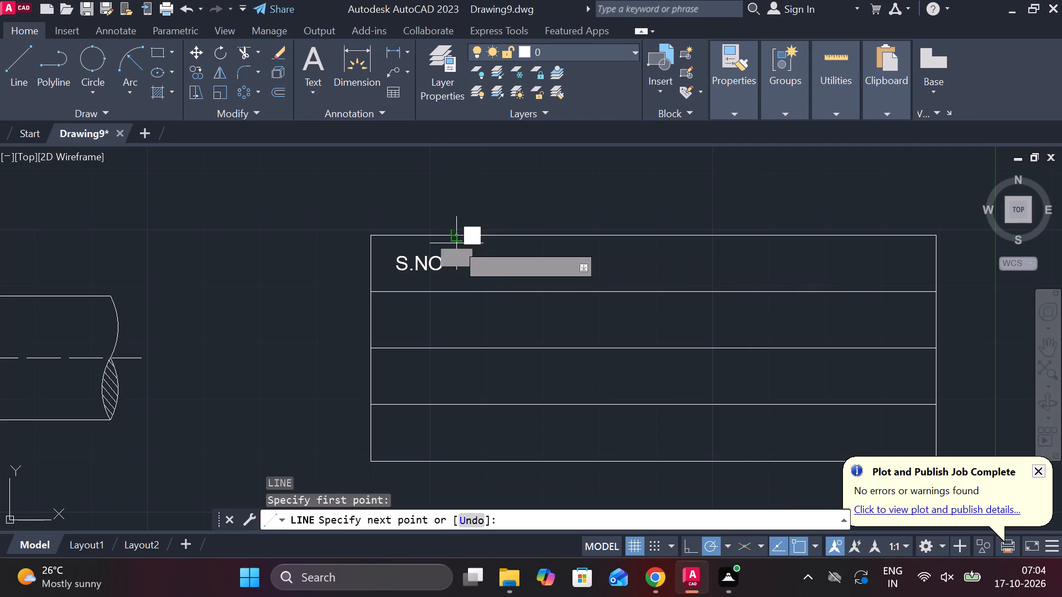
left_click(454, 464)
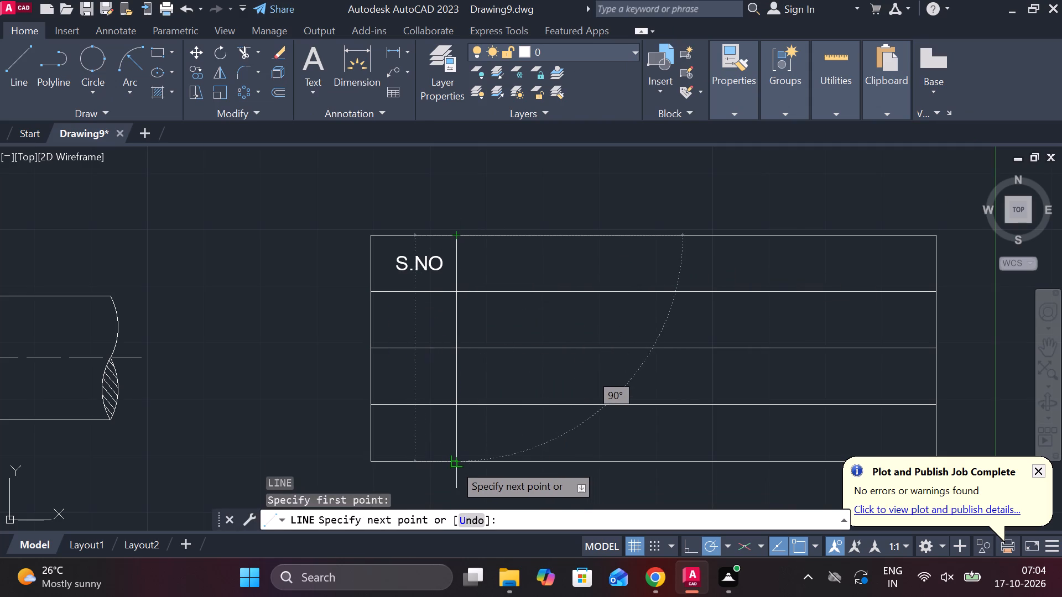
key("Escape")
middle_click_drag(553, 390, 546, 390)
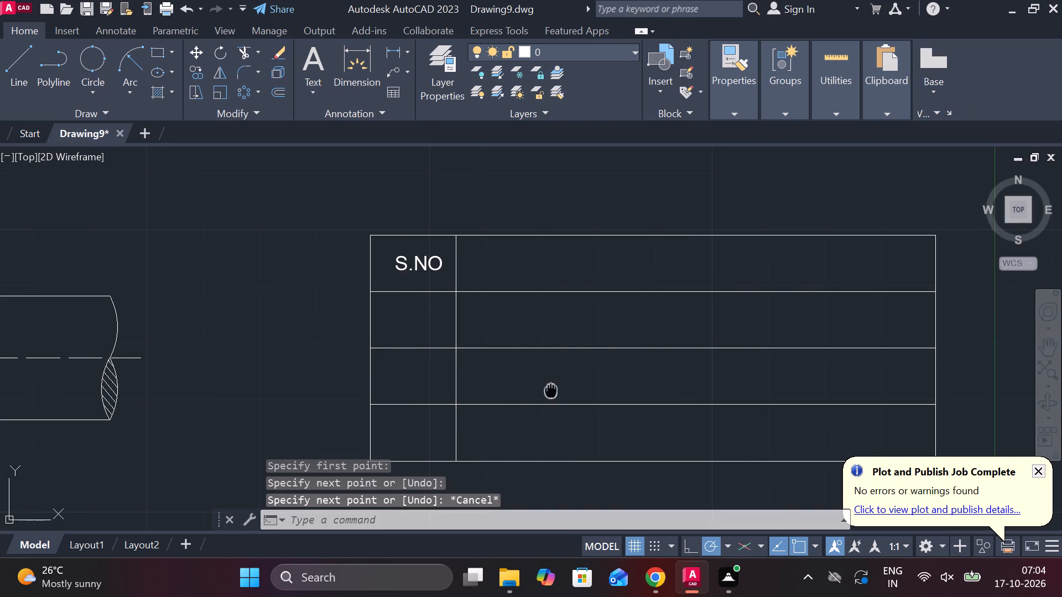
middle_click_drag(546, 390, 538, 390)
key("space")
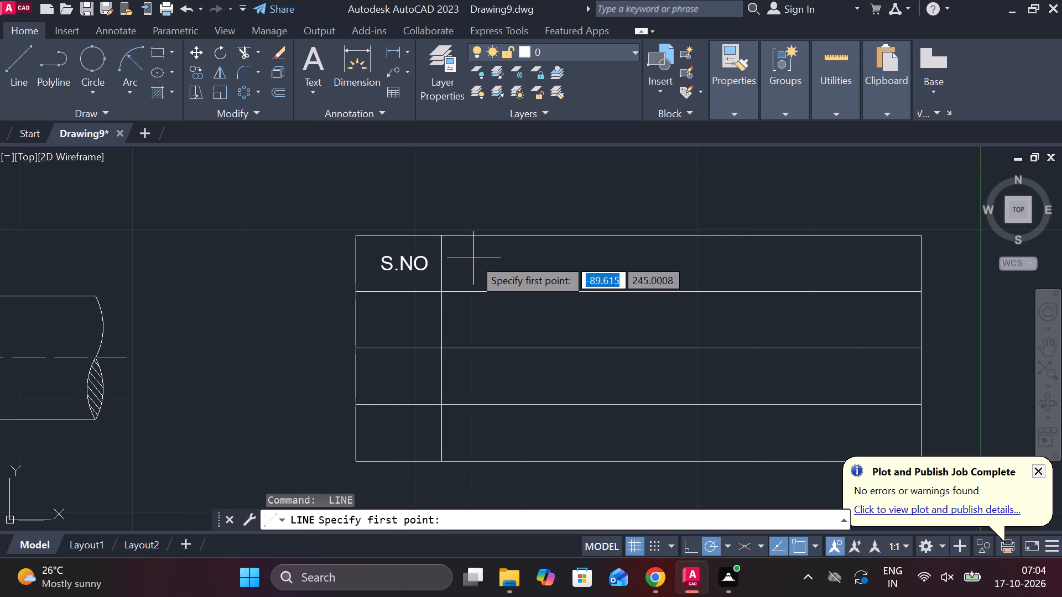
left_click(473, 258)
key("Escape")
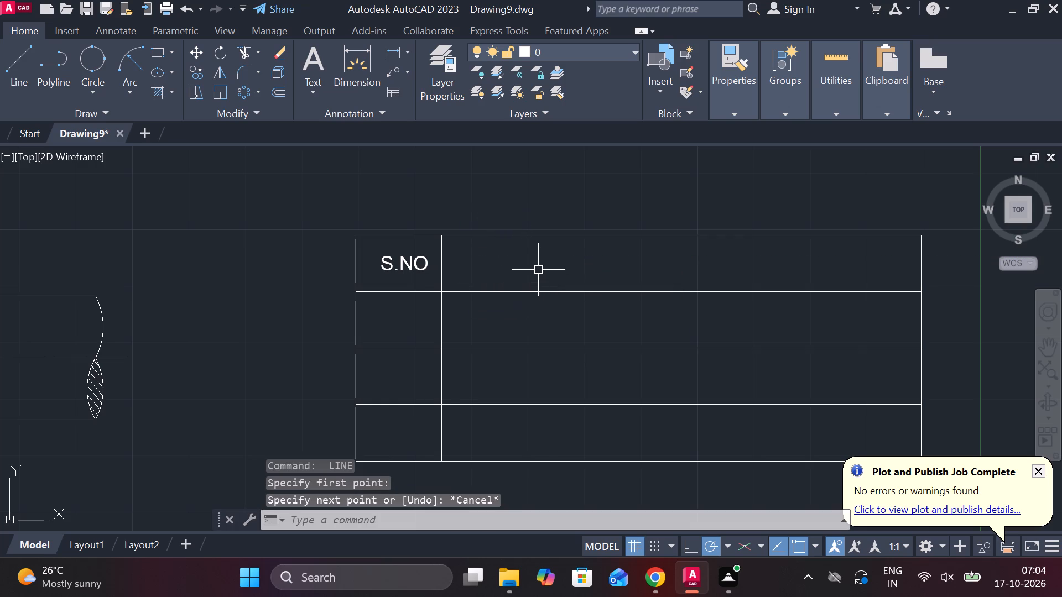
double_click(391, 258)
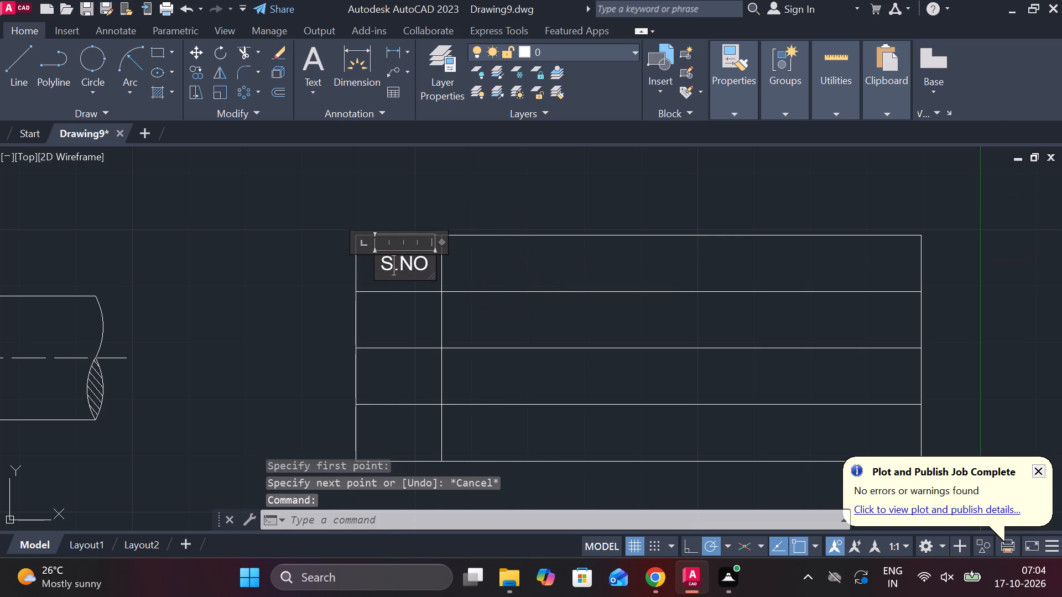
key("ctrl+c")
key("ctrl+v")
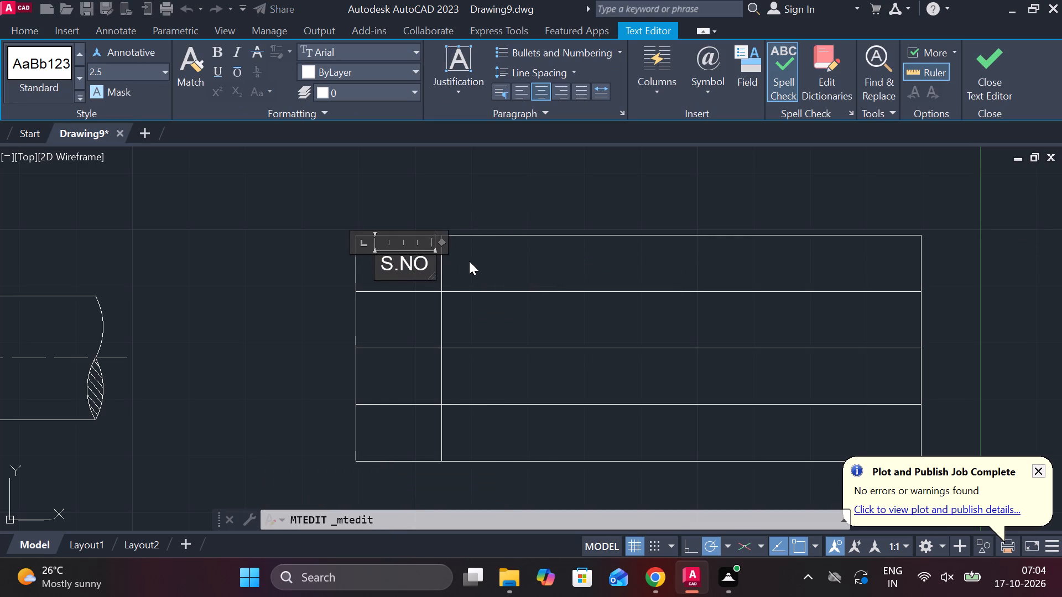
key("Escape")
Copy the S.NO text about 19 units to the right, into the second column of the top row.
scroll(469, 263, "up", 2)
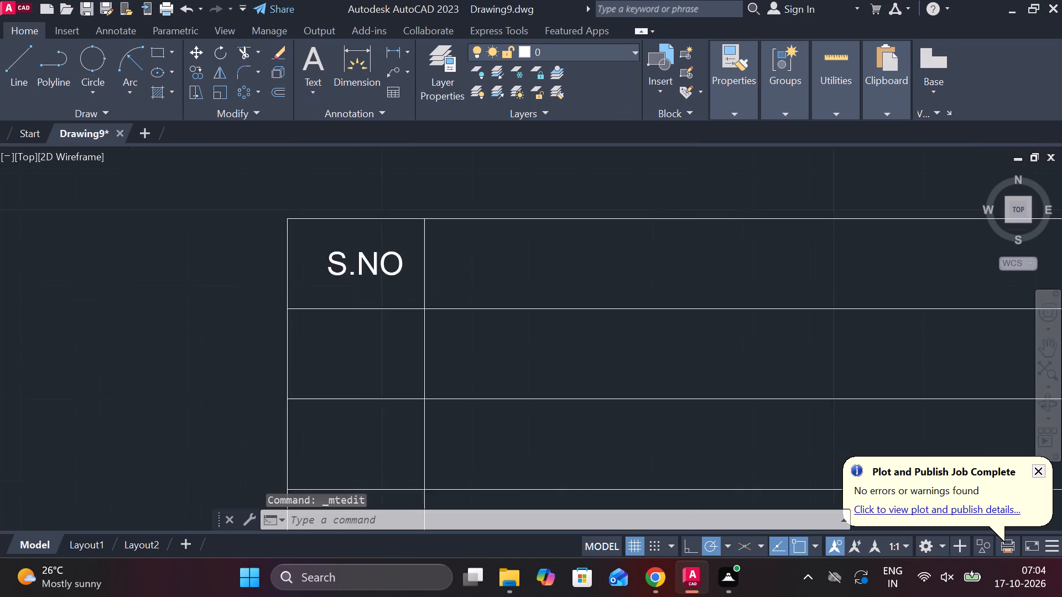
left_click(359, 259)
type("CO")
key("Return")
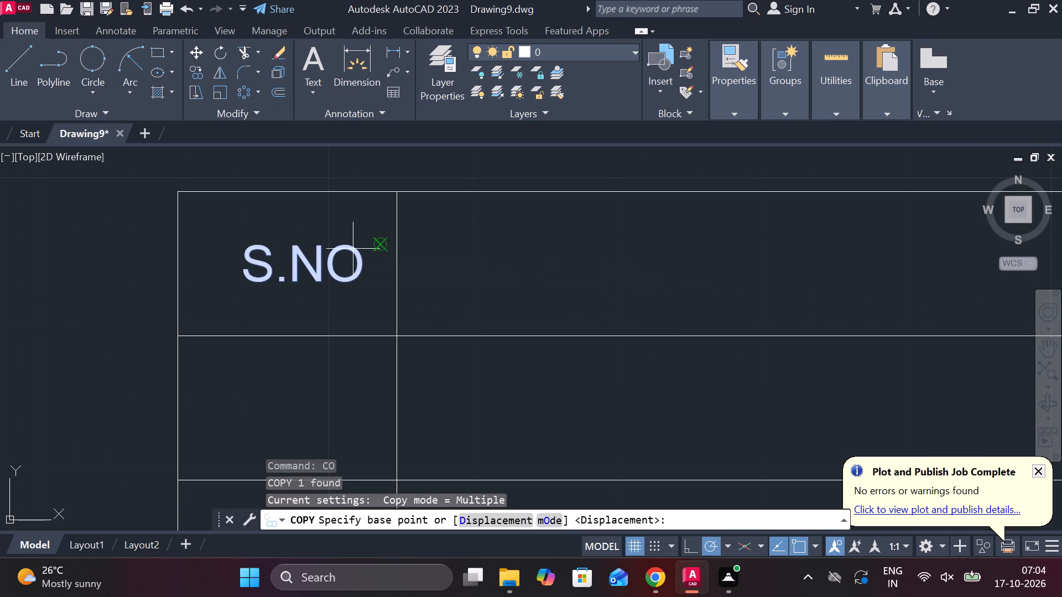
left_click(377, 247)
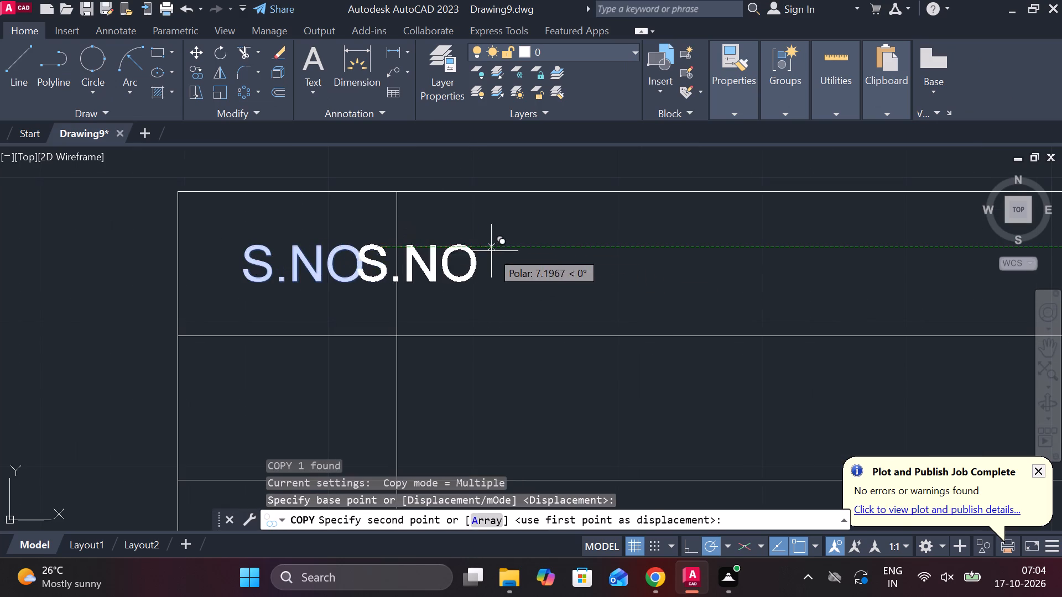
scroll(611, 255, "down", 1)
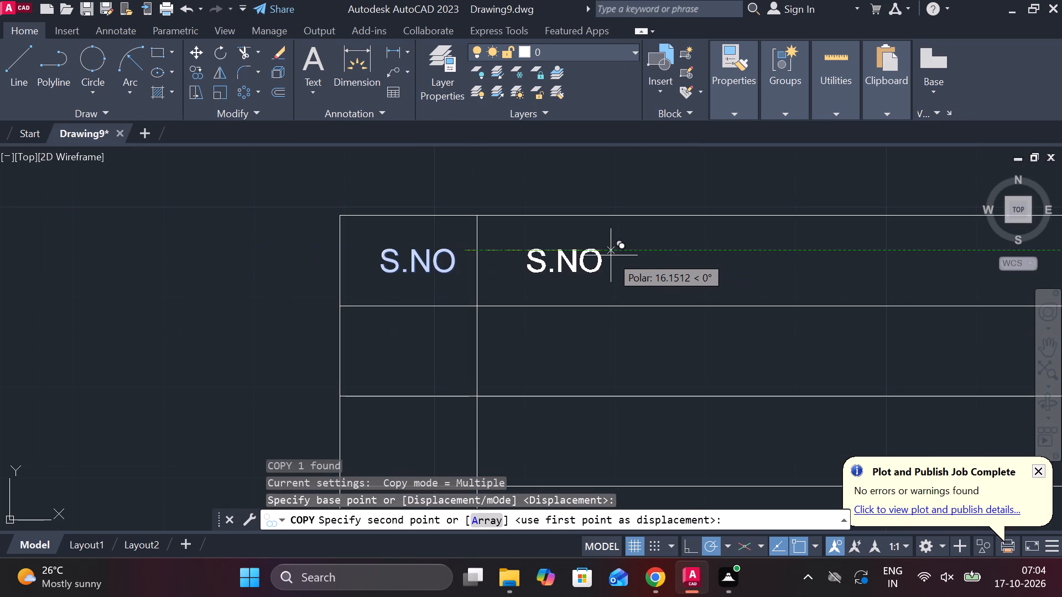
middle_click_drag(611, 255, 596, 254)
left_click(623, 253)
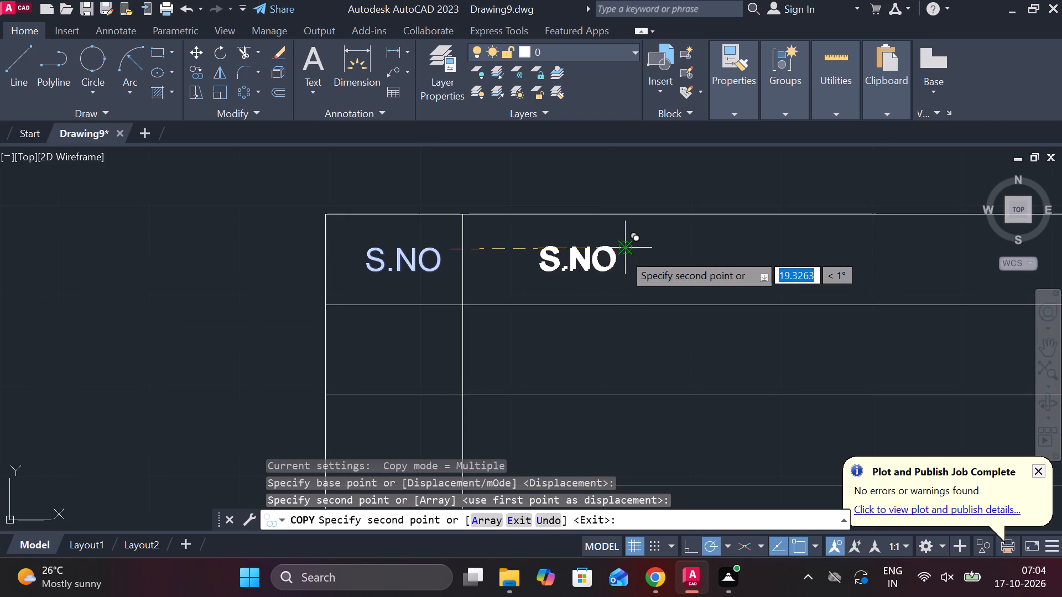
key("Escape")
Replace the copied heading's text with PART NAME and widen its text box to fit on one line.
double_click(596, 258)
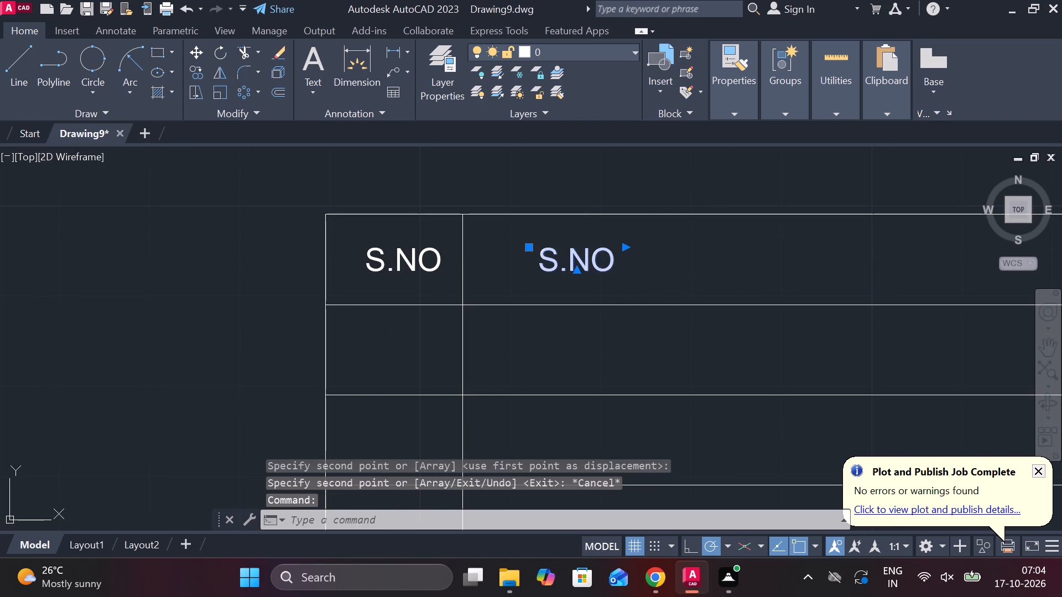
left_click(619, 261)
key("BackSpace")
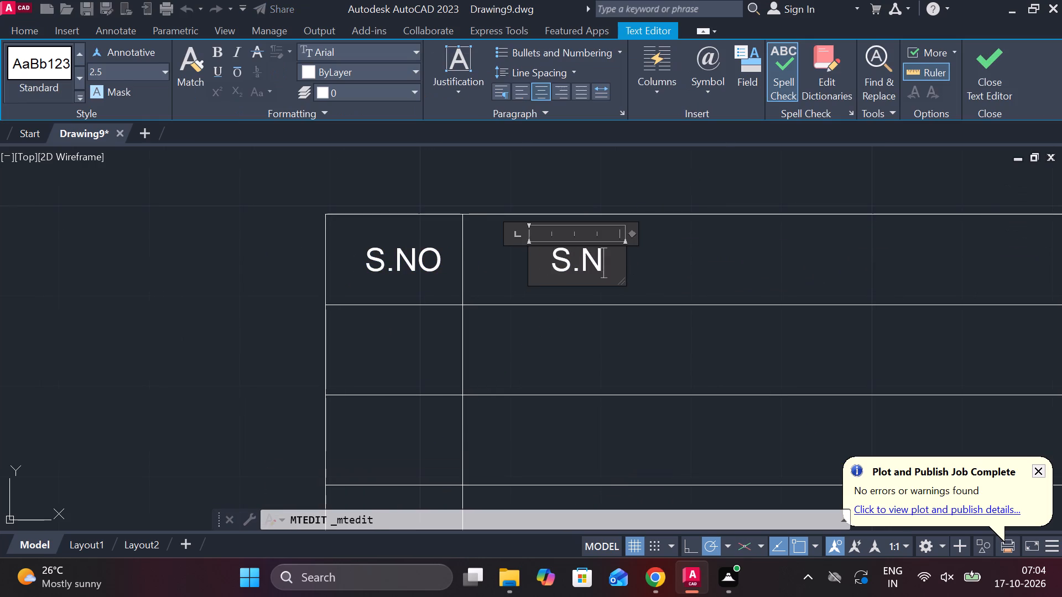
key("BackSpace")
key("BackSpace")
key("BackSpace")
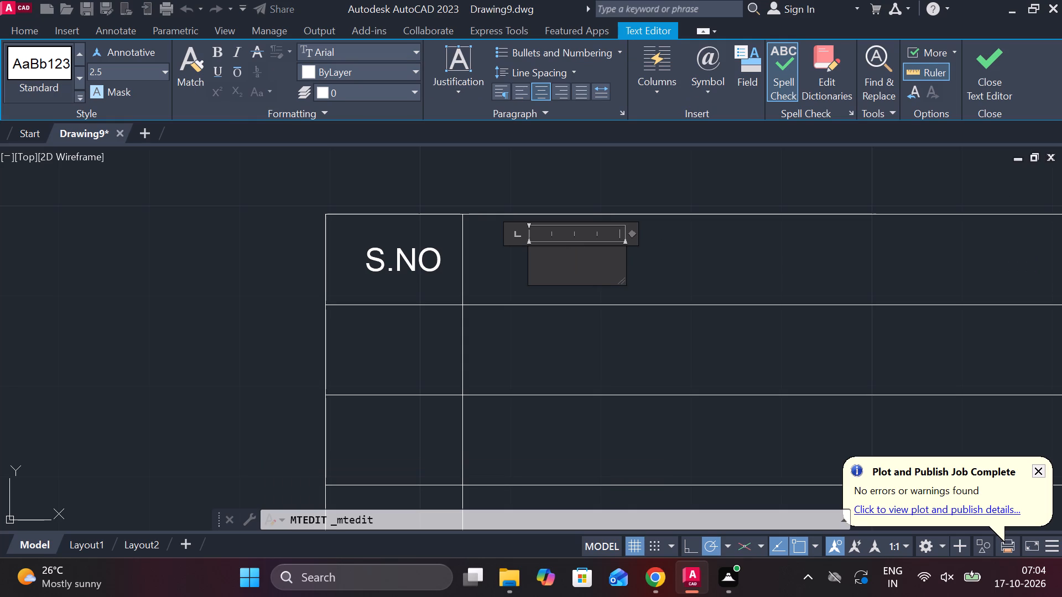
type("PART NAME")
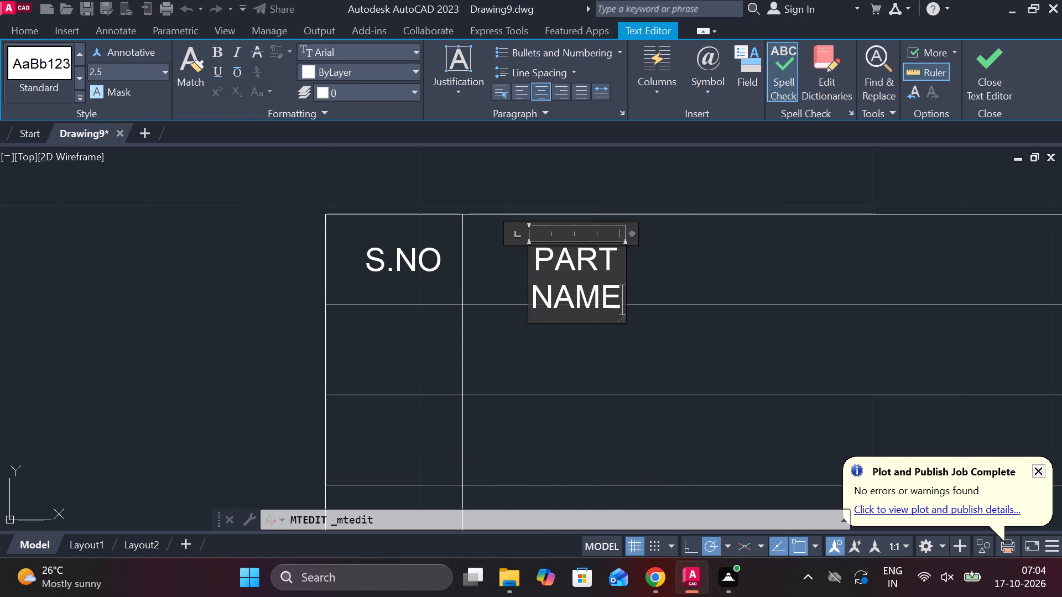
left_click_drag(623, 270, 667, 269)
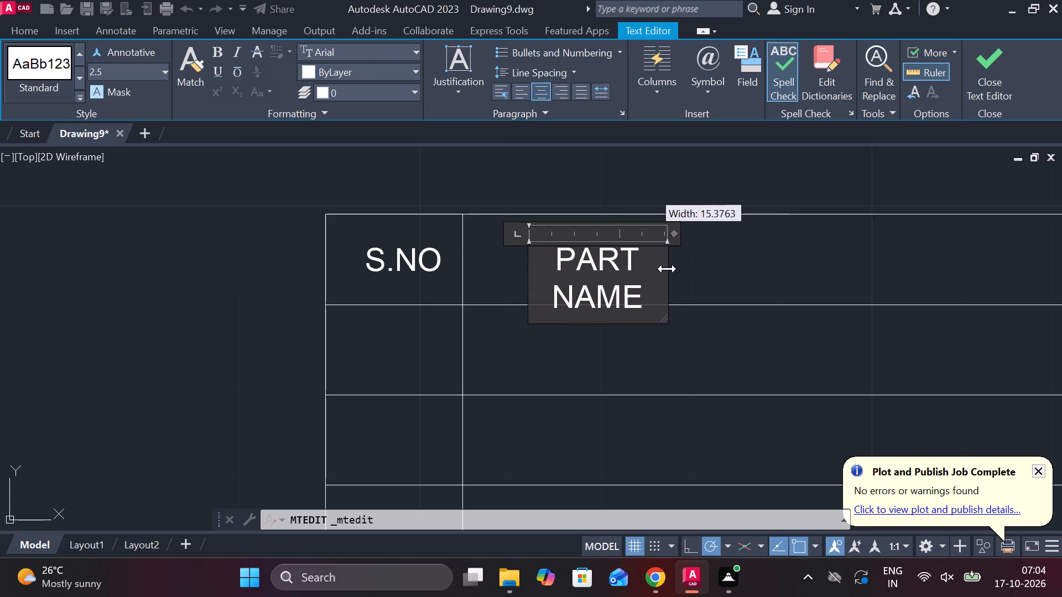
left_click_drag(667, 269, 714, 259)
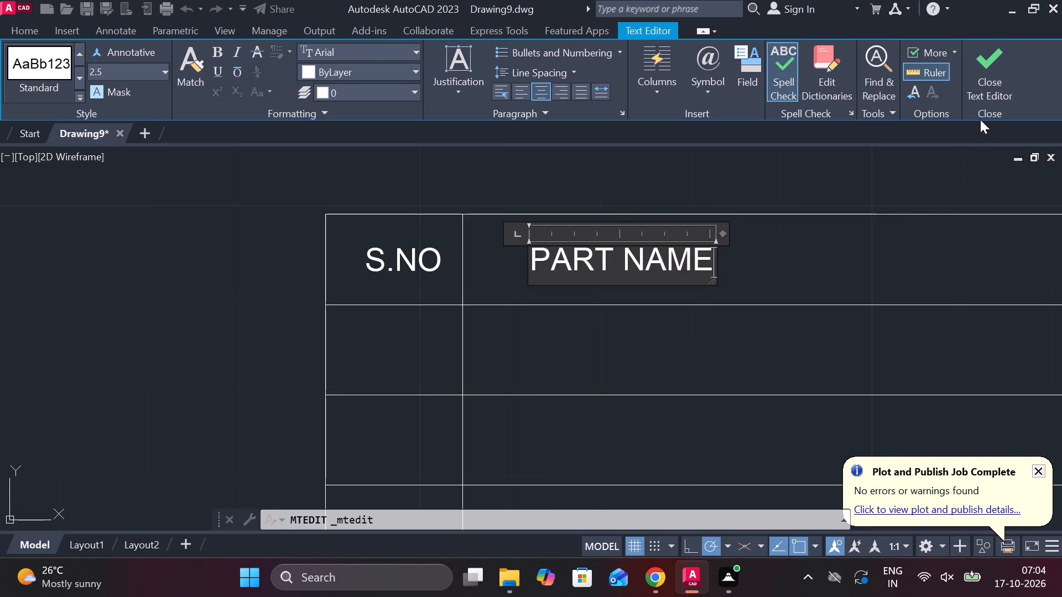
left_click(977, 76)
Draw a vertical column line just right of PART NAME, from the table's top edge to its bottom edge.
middle_click_drag(757, 306, 414, 217)
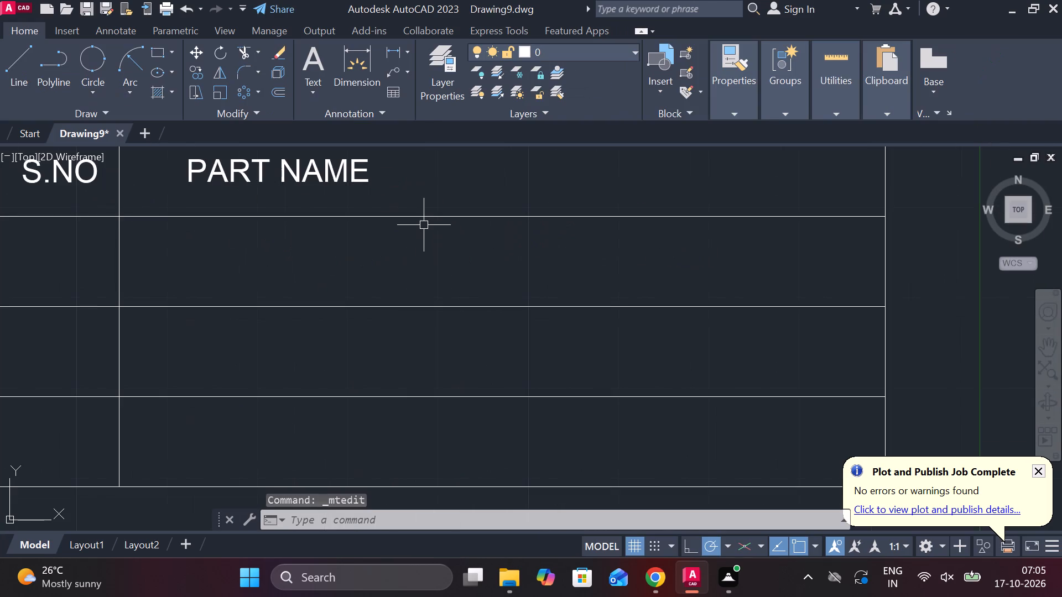
key("l")
key("Return")
middle_click_drag(424, 218, 491, 277)
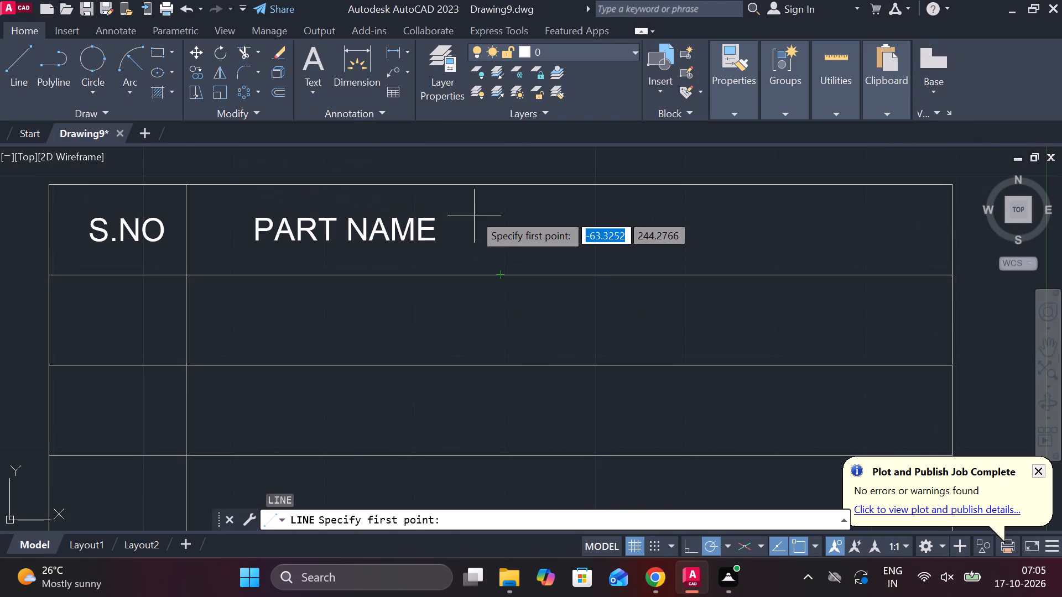
left_click(477, 191)
middle_click_drag(504, 327, 486, 208)
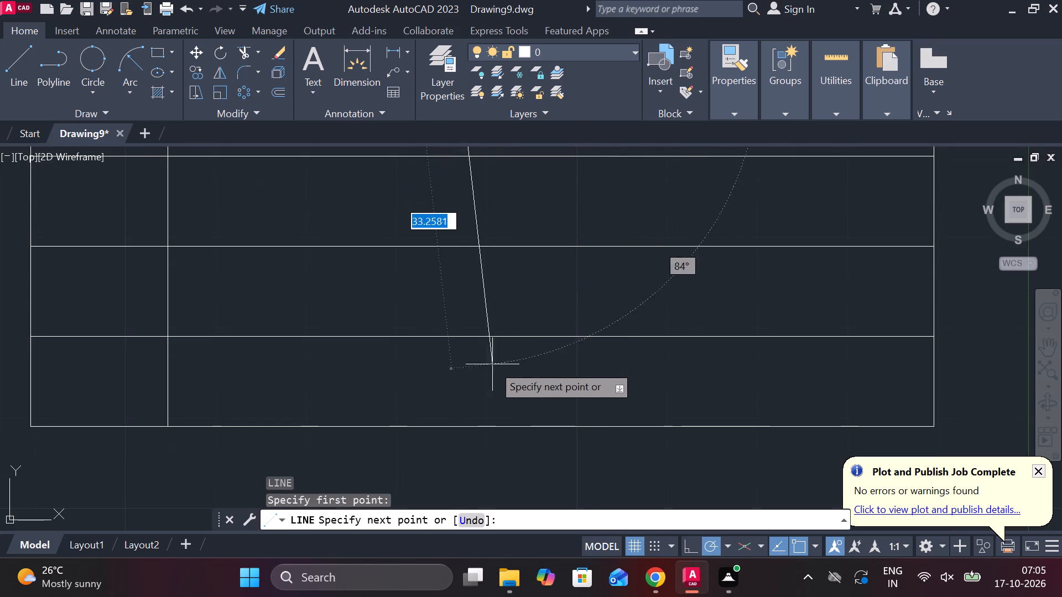
left_click(456, 430)
key("Escape")
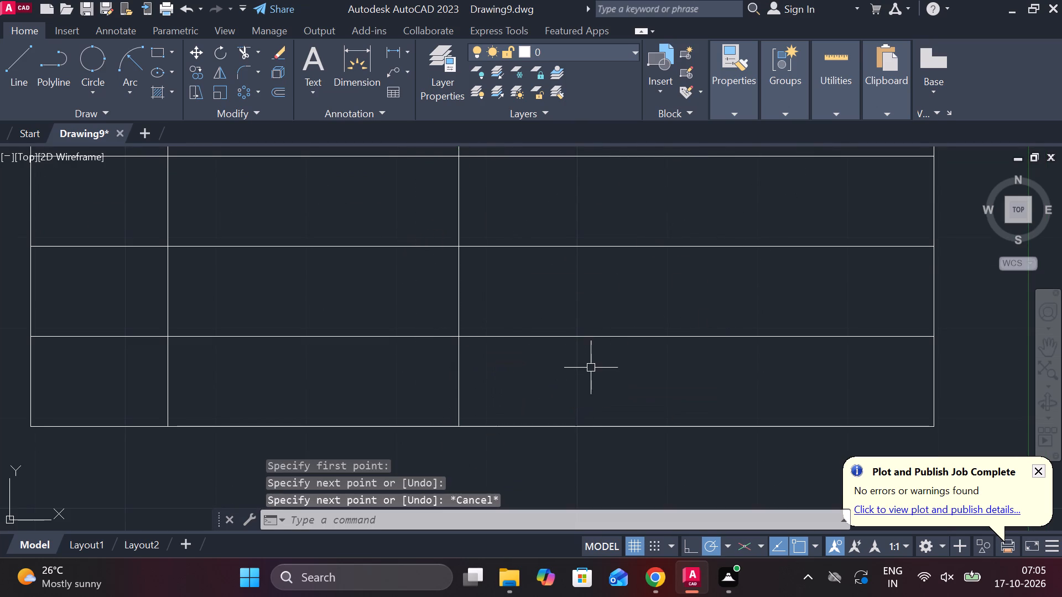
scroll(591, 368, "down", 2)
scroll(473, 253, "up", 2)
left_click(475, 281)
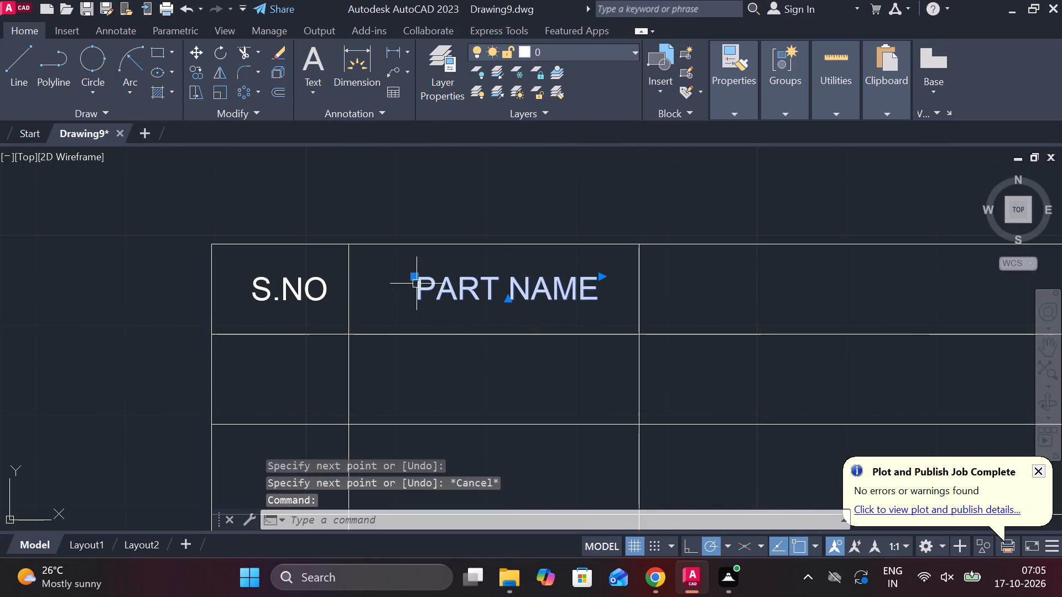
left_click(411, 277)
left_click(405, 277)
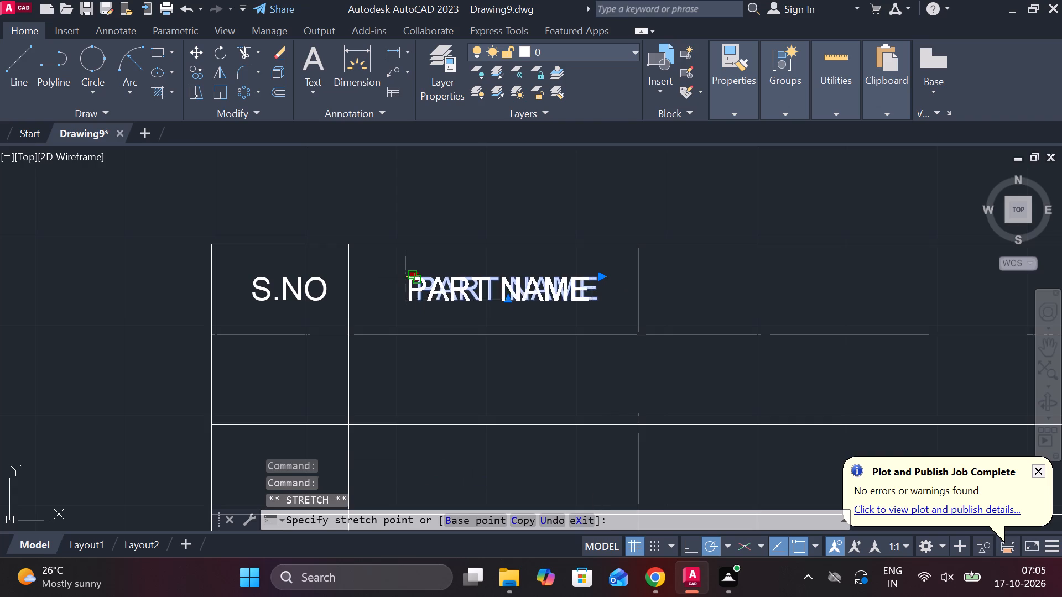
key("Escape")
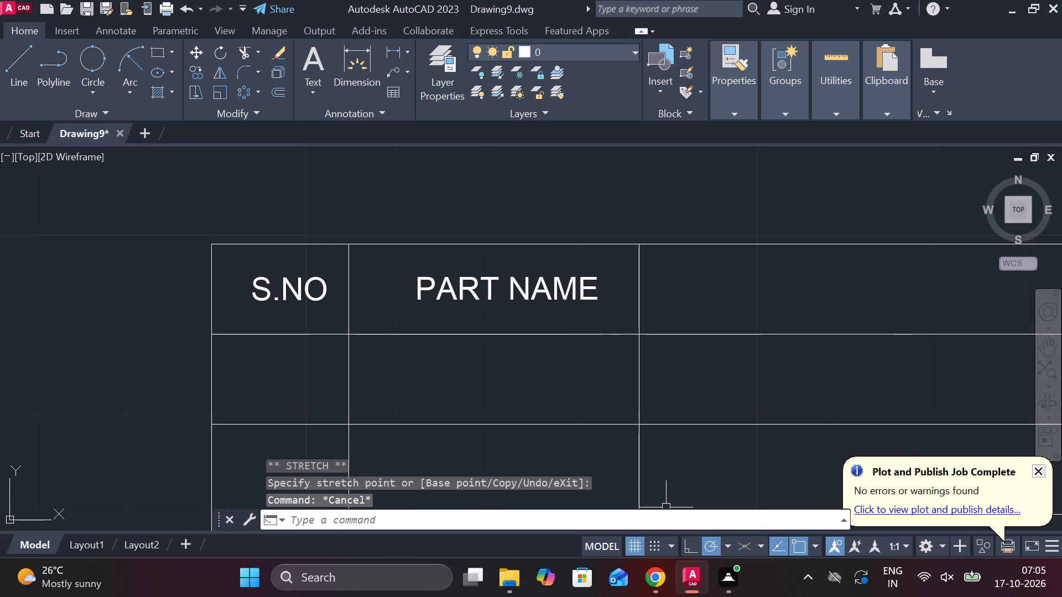
Turn off polar tracking and move the PART NAME text about 2.8 units to the left within its cell.
left_click(710, 540)
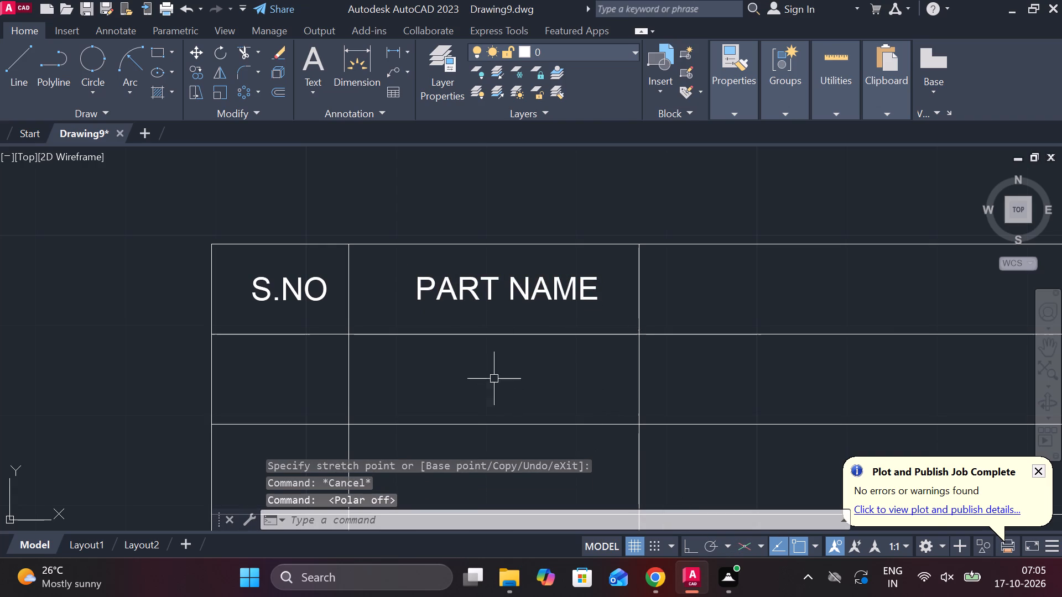
left_click(439, 287)
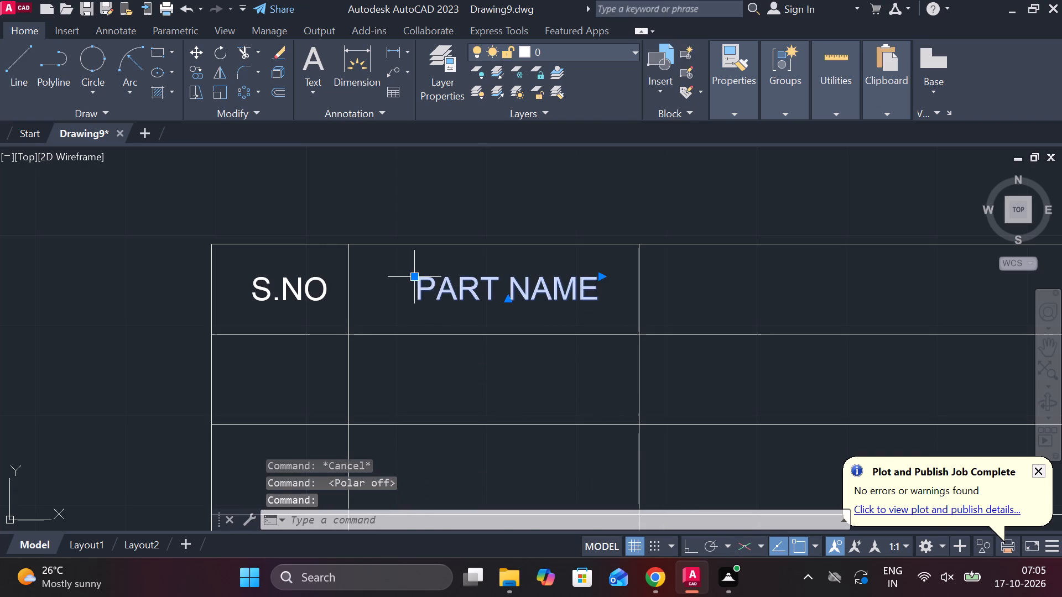
left_click(413, 276)
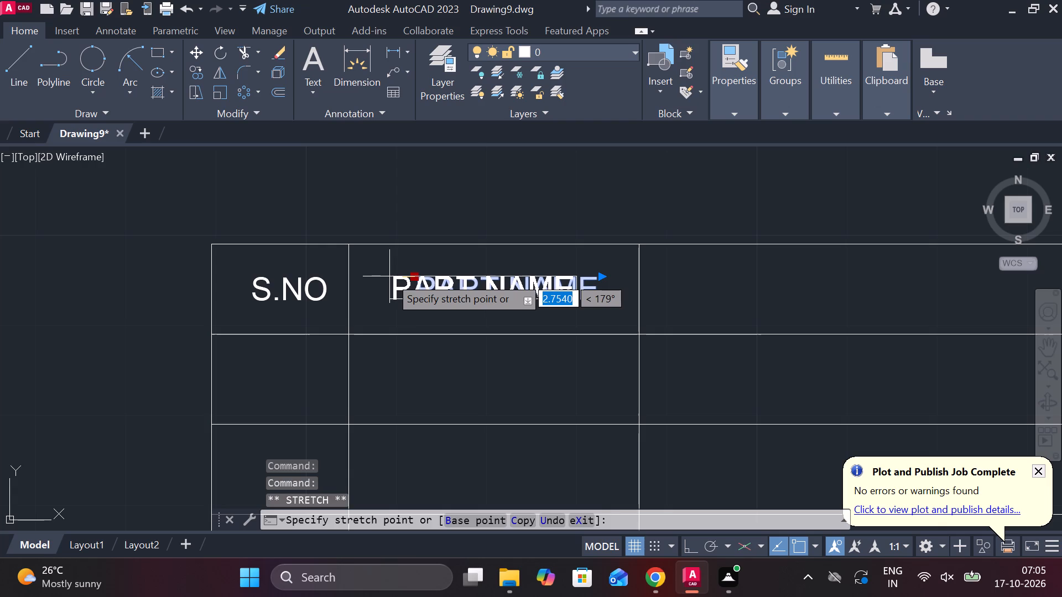
left_click(389, 276)
key("Escape")
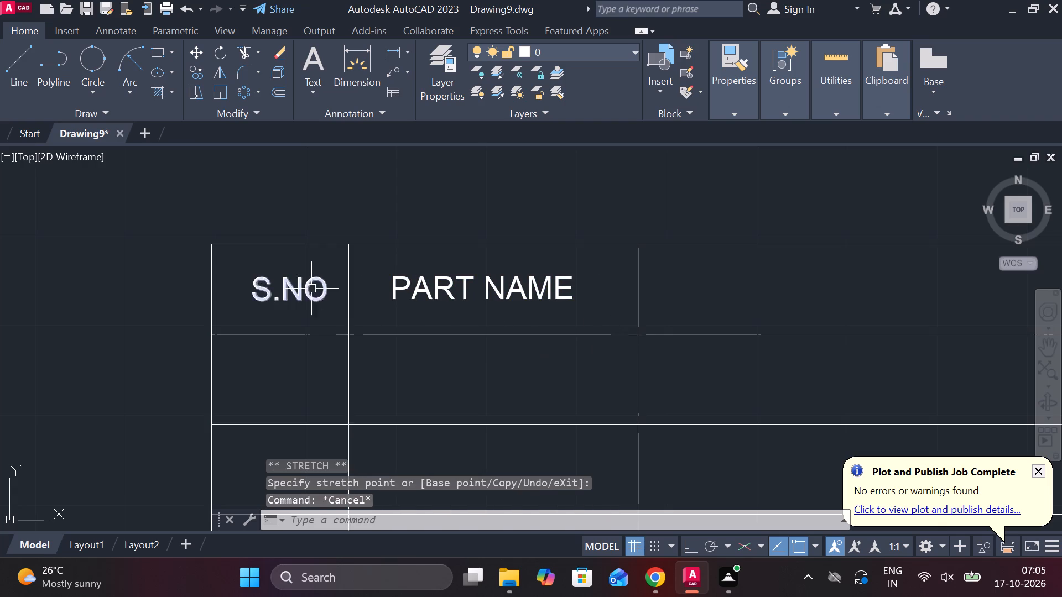
Move the S.NO text slightly to the left to centre it in its header cell.
middle_click_drag(312, 289, 356, 297)
left_click(317, 297)
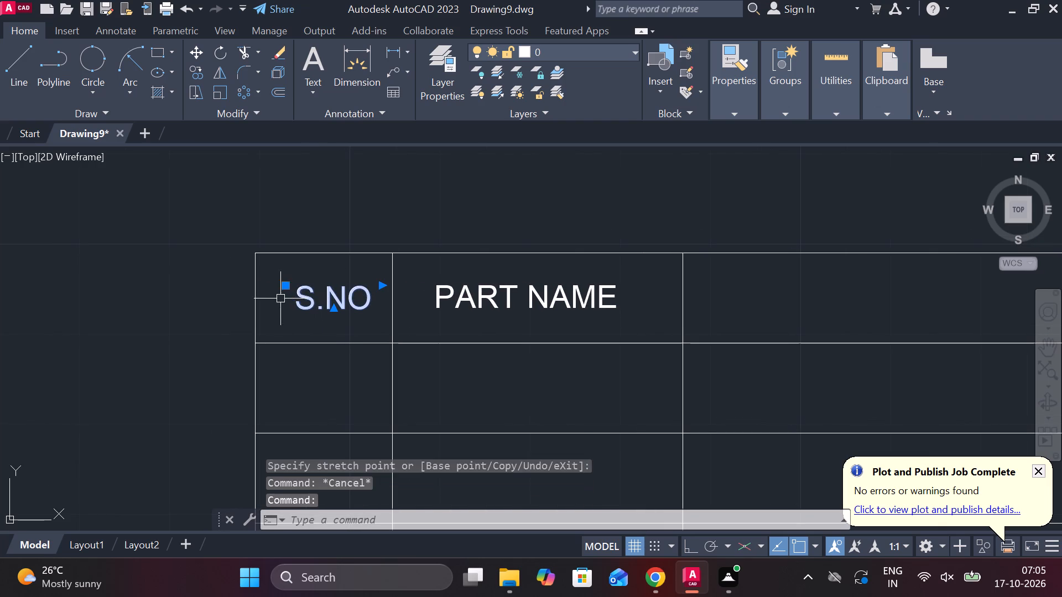
left_click(288, 286)
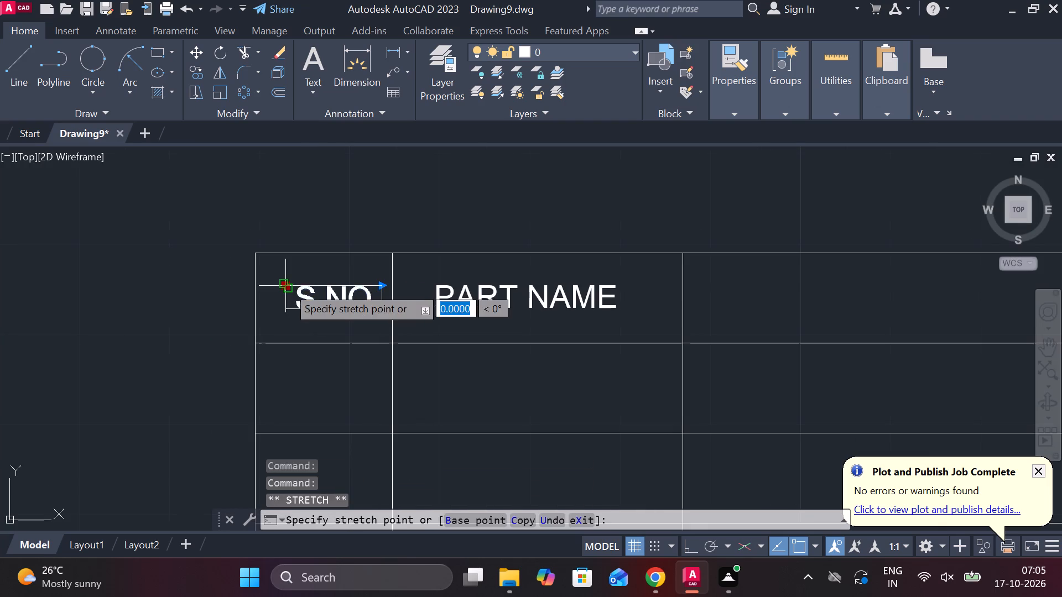
left_click(275, 286)
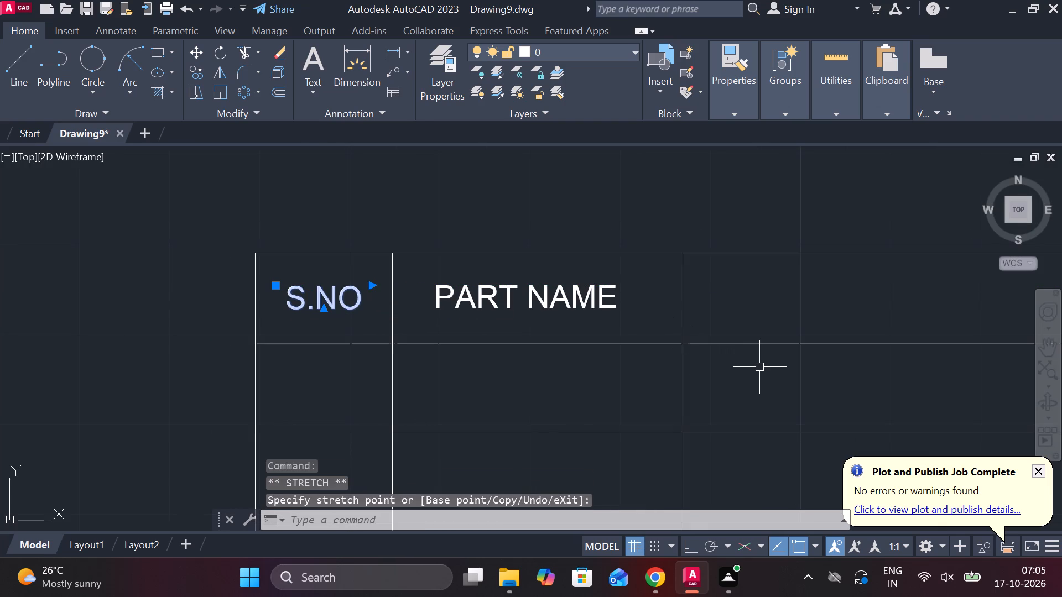
key("Escape")
Copy the PART NAME text about 35 units to the right, into the third column of the top row.
middle_click_drag(759, 366, 682, 289)
middle_click_drag(641, 242, 619, 242)
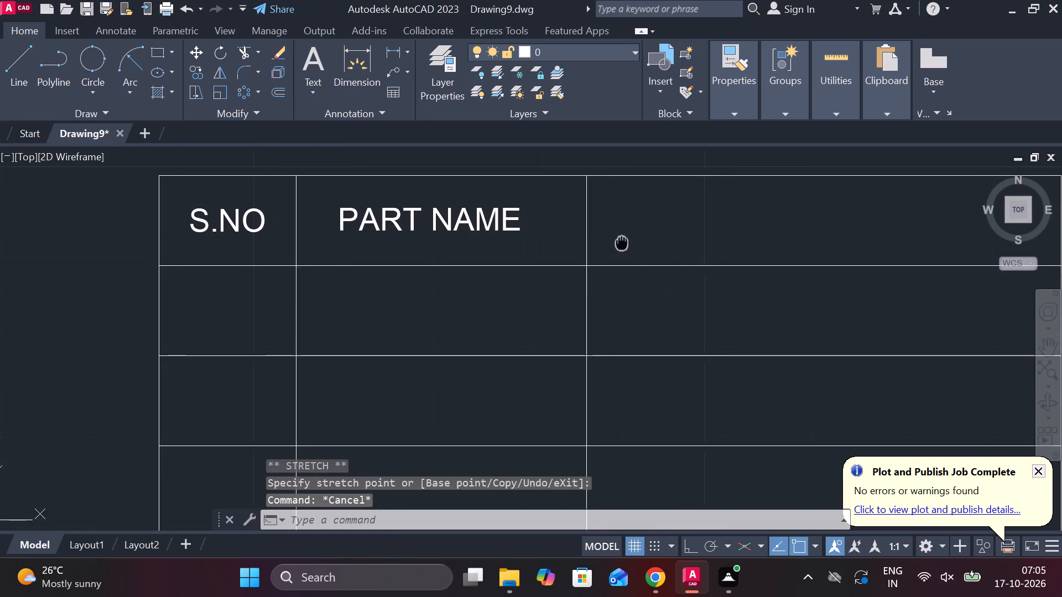
middle_click_drag(619, 242, 500, 270)
left_click(344, 247)
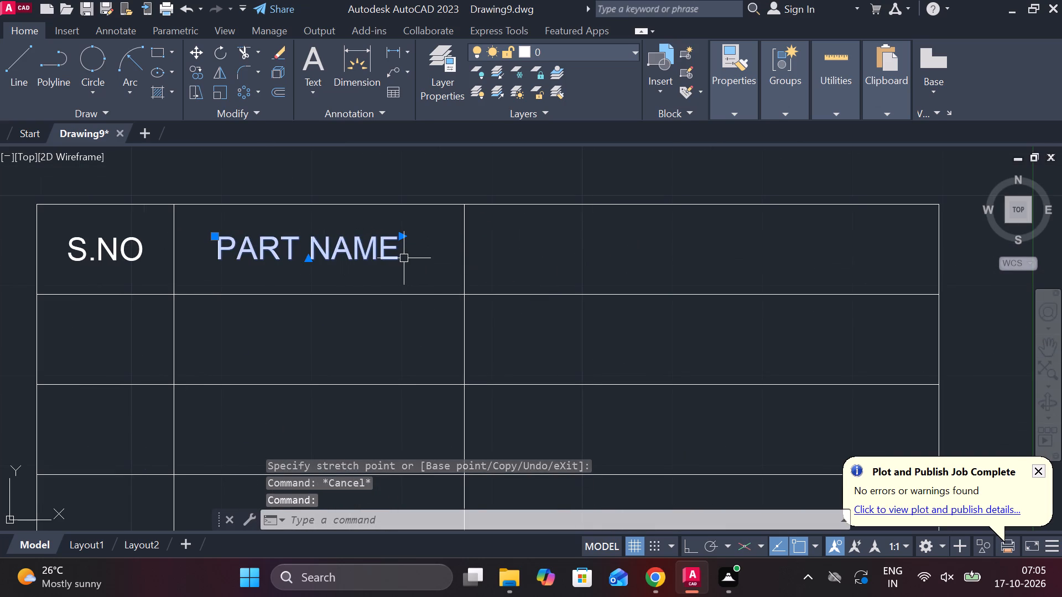
type("CO")
key("Return")
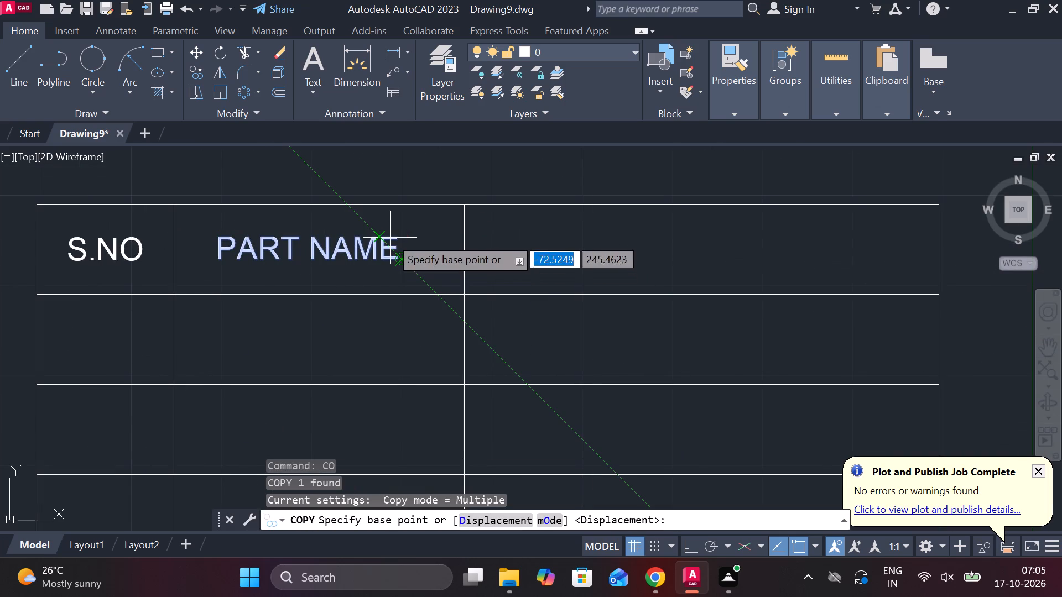
left_click(400, 259)
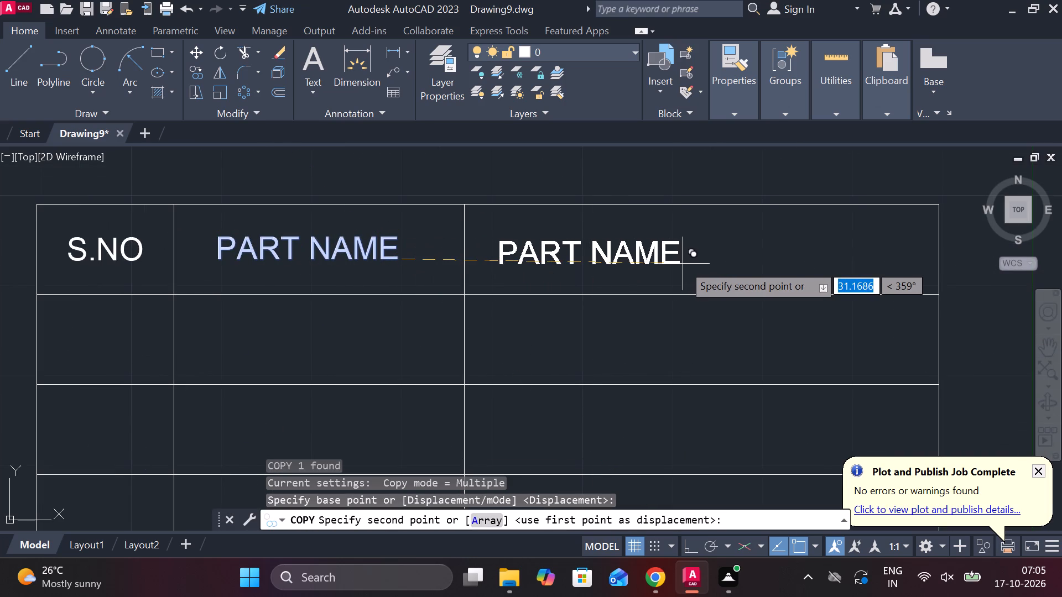
left_click(716, 258)
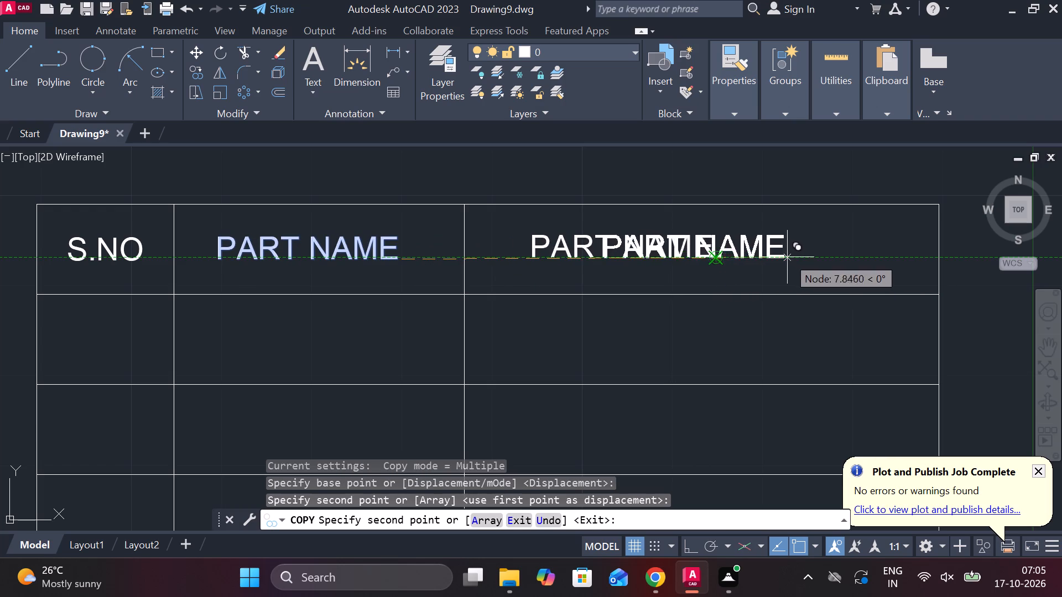
key("Escape")
Replace the copied heading's text in the third column with MATERIAL.
double_click(697, 240)
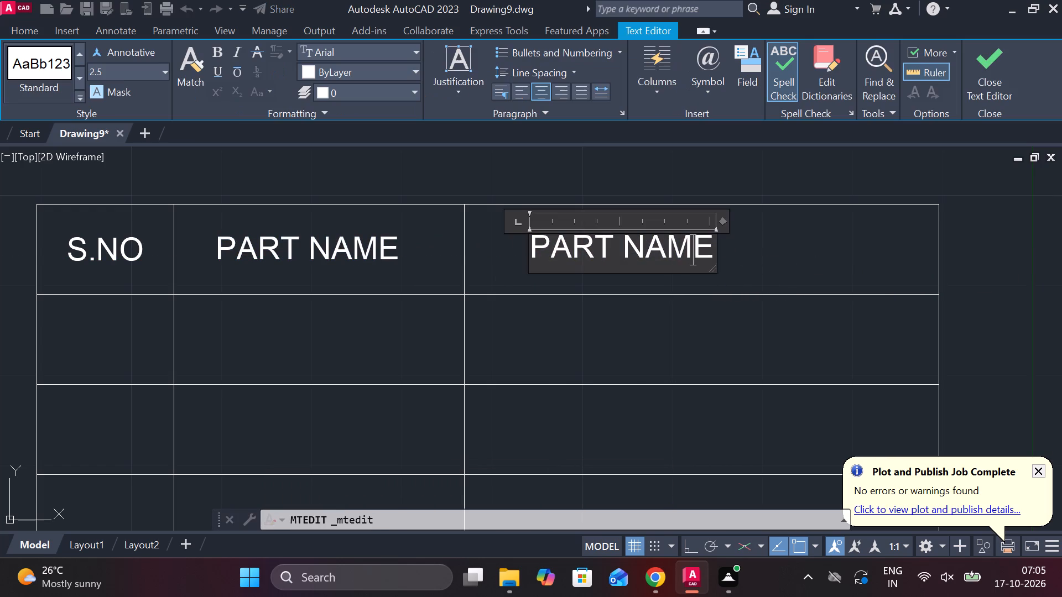
key("Right")
key("BackSpace")
key("BackSpace")
key("BackSpace")
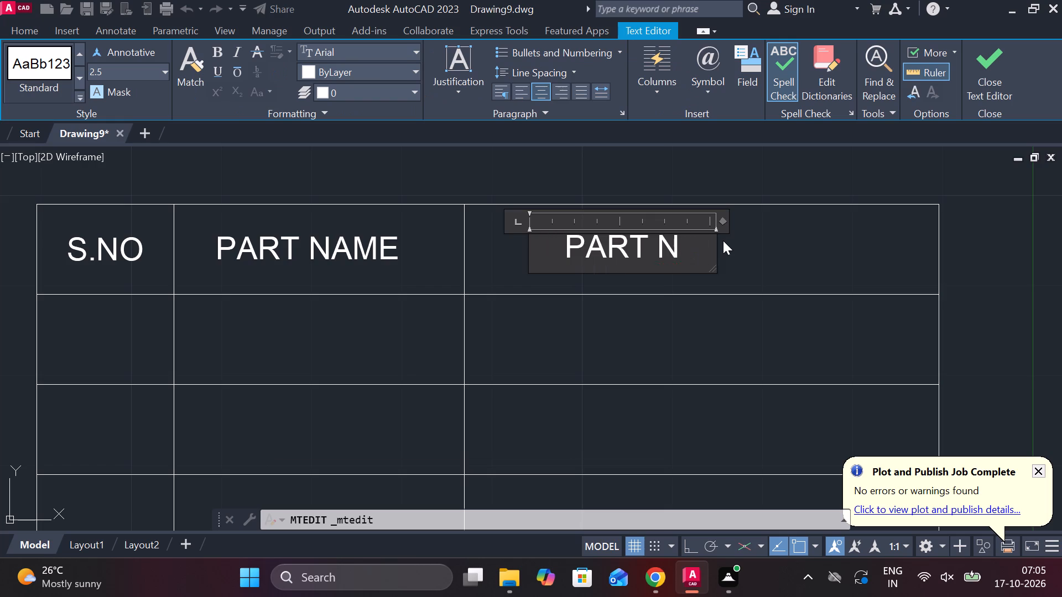
key("BackSpace")
key("BackSpace")
key("BackSpace")
key("BackSpace")
key("BackSpace")
key("BackSpace")
type("MATERIALS")
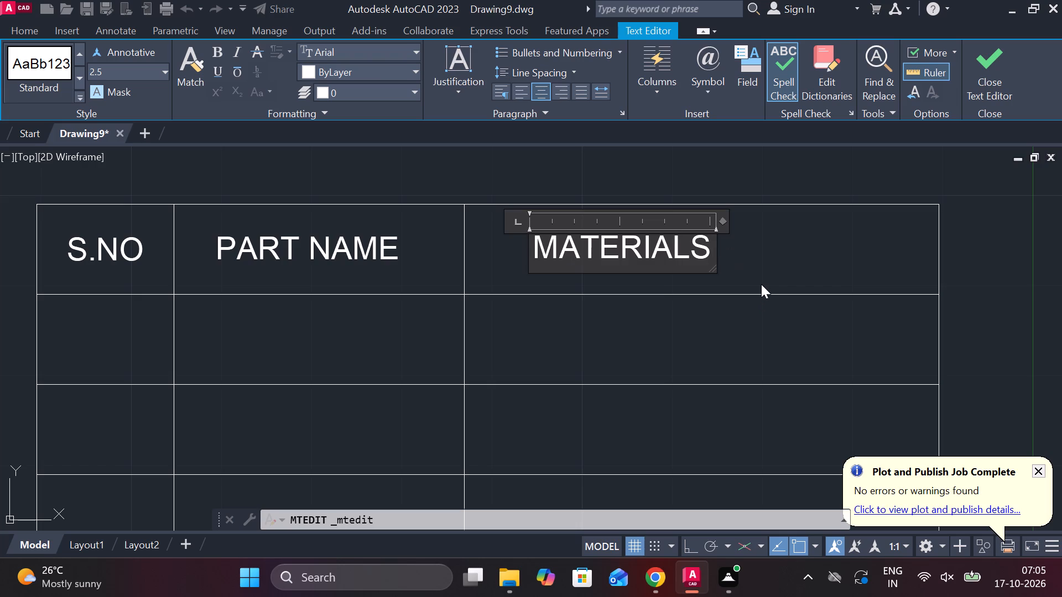
key("BackSpace")
left_click(972, 85)
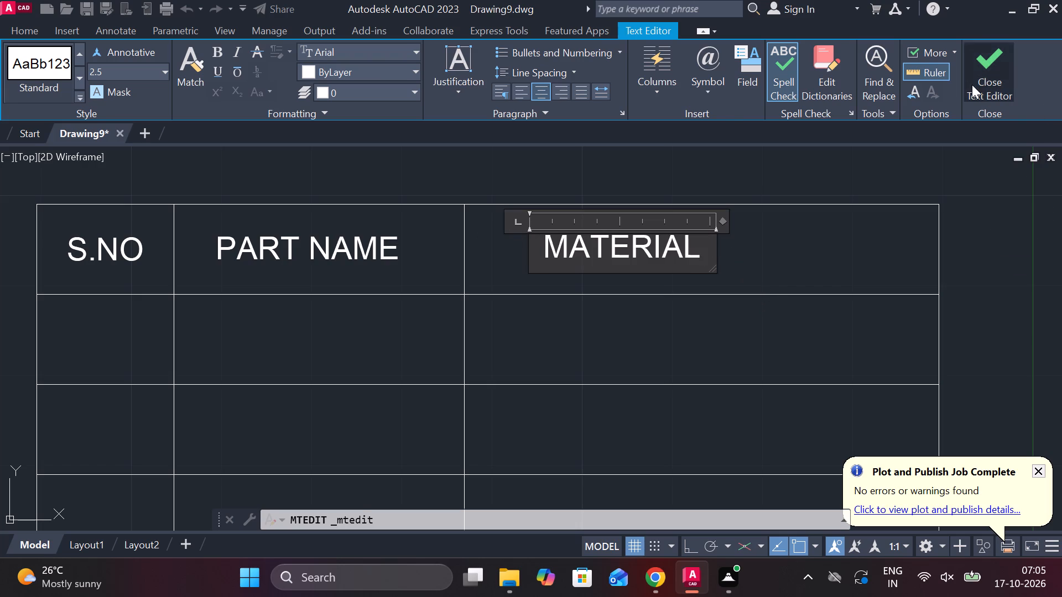
With polar tracking on, draw a vertical line about 43.5 units long right of MATERIAL, from the table's top edge past its bottom edge.
key("l")
key("Return")
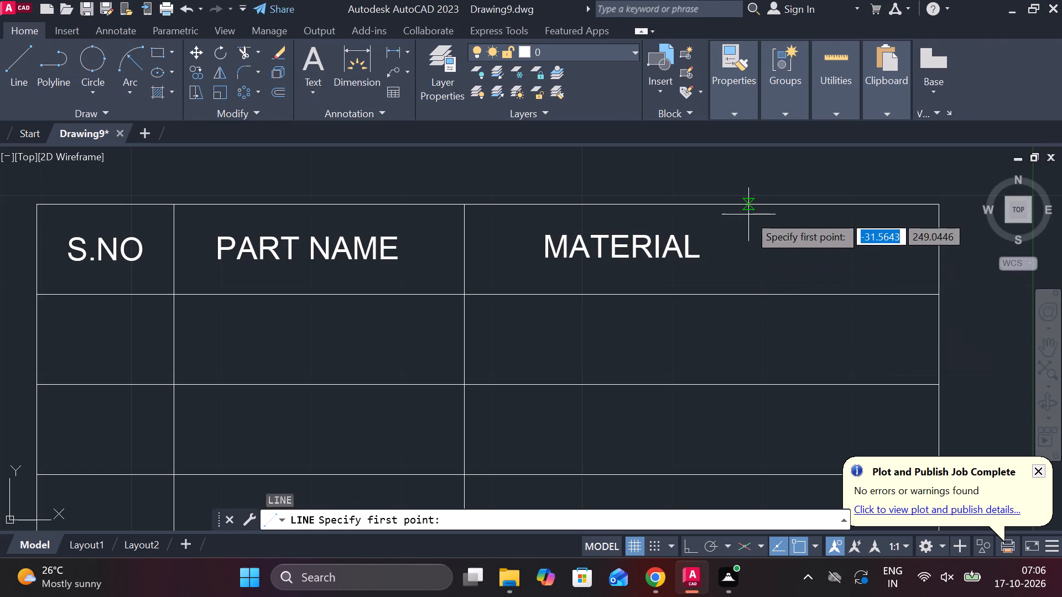
left_click(766, 213)
middle_click_drag(751, 454, 738, 256)
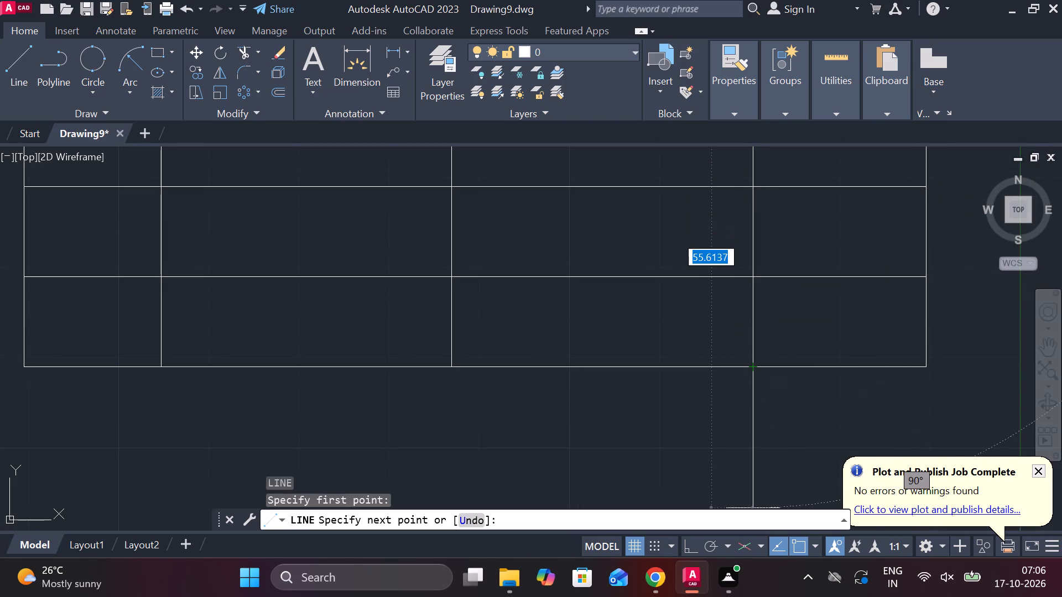
left_click(704, 552)
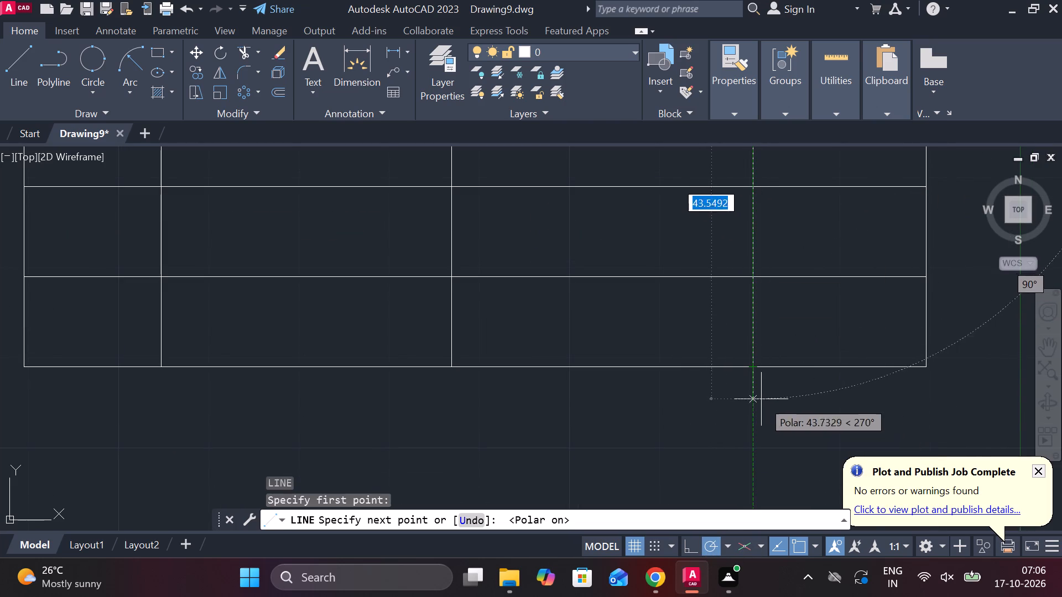
left_click(758, 396)
key("Escape")
Trim the part of the new column line that extends below the table's bottom edge.
type("TR")
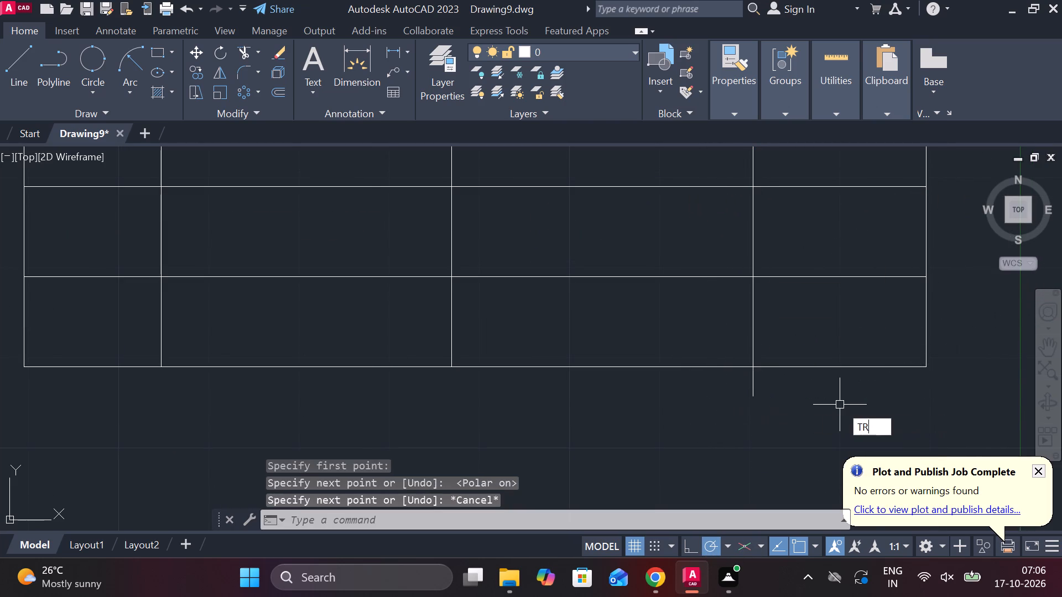
key("space")
left_click(754, 388)
scroll(738, 388, "down", 2)
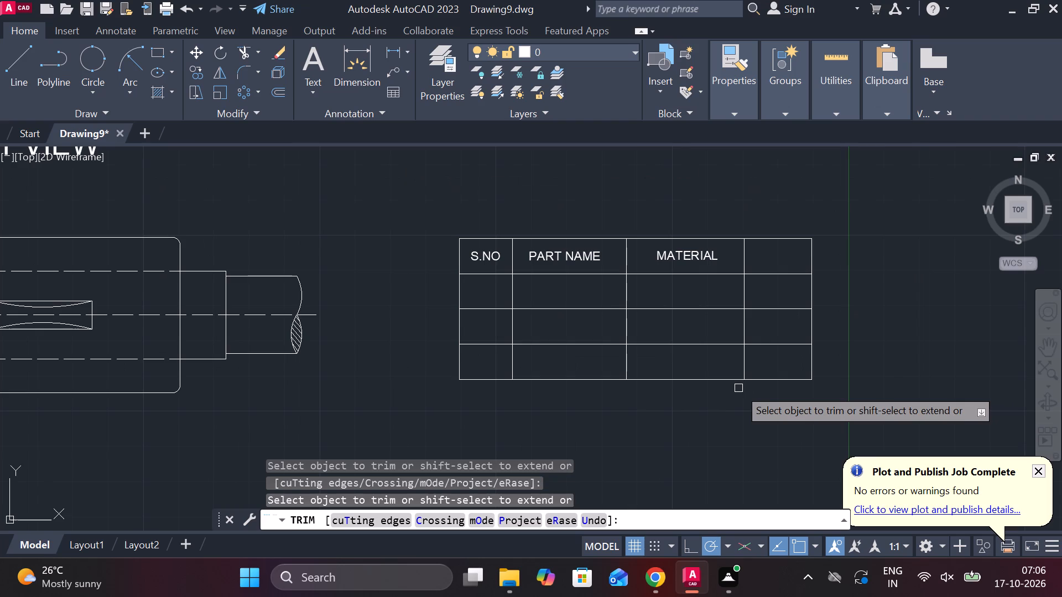
middle_click_drag(725, 407, 674, 438)
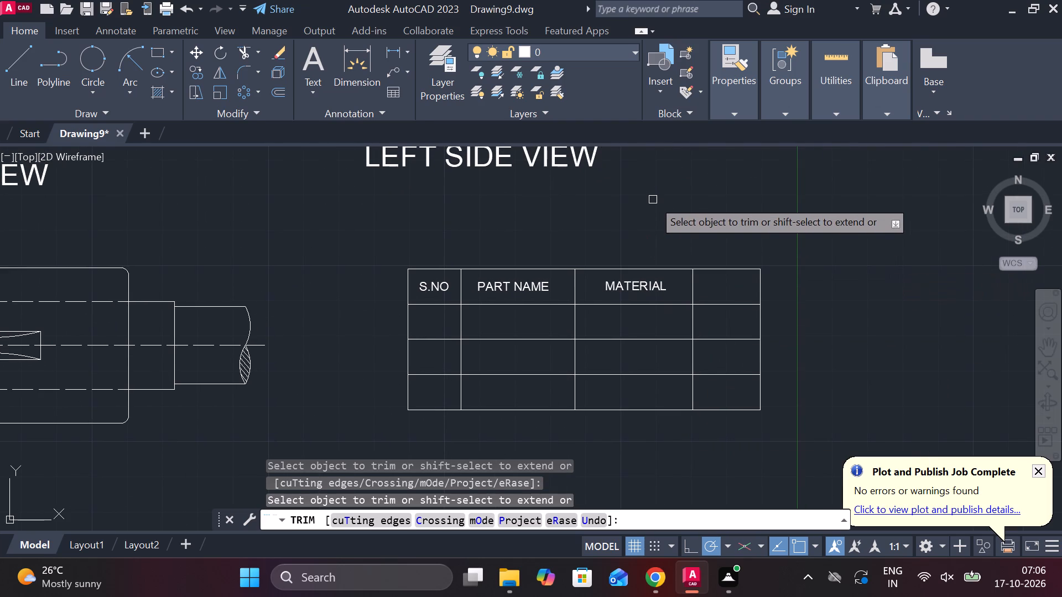
key("Escape")
Copy the S.NO heading and paste it into the fourth column of the table's top row.
scroll(715, 287, "up", 1)
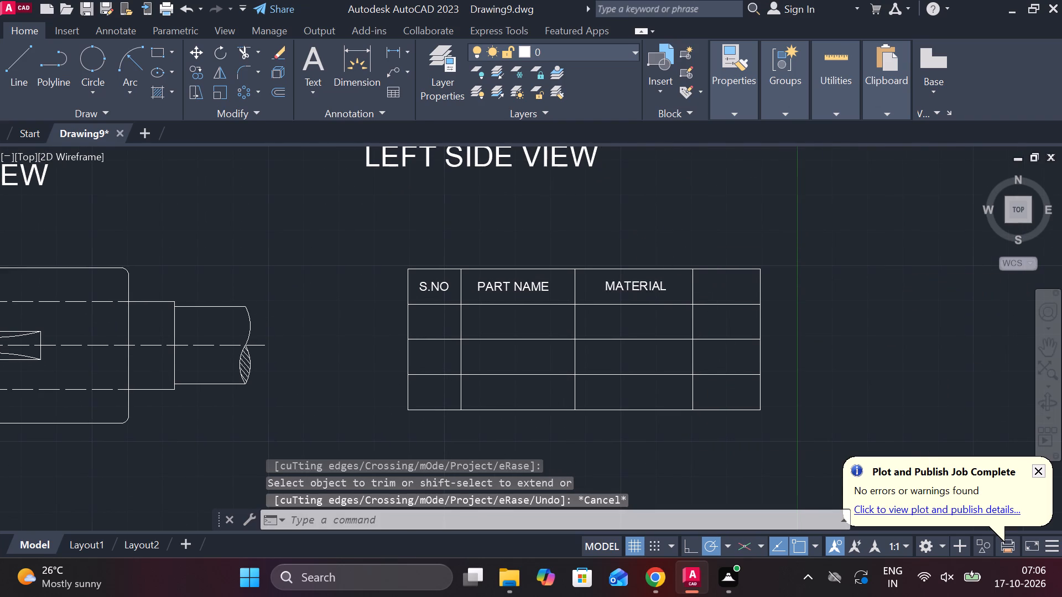
middle_click_drag(715, 287, 695, 287)
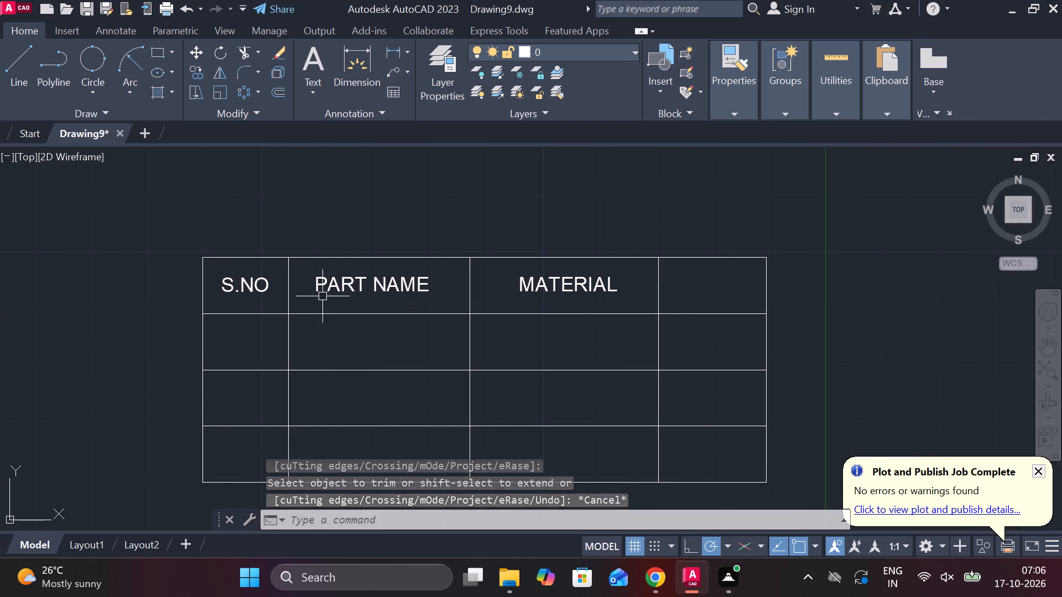
left_click(254, 291)
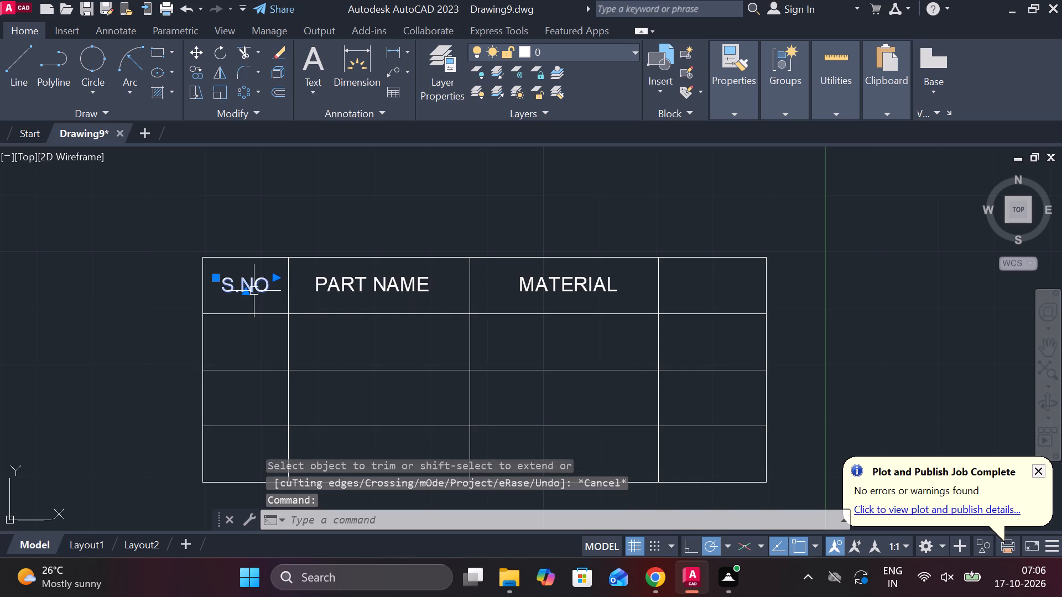
key("ctrl+c")
key("ctrl+v")
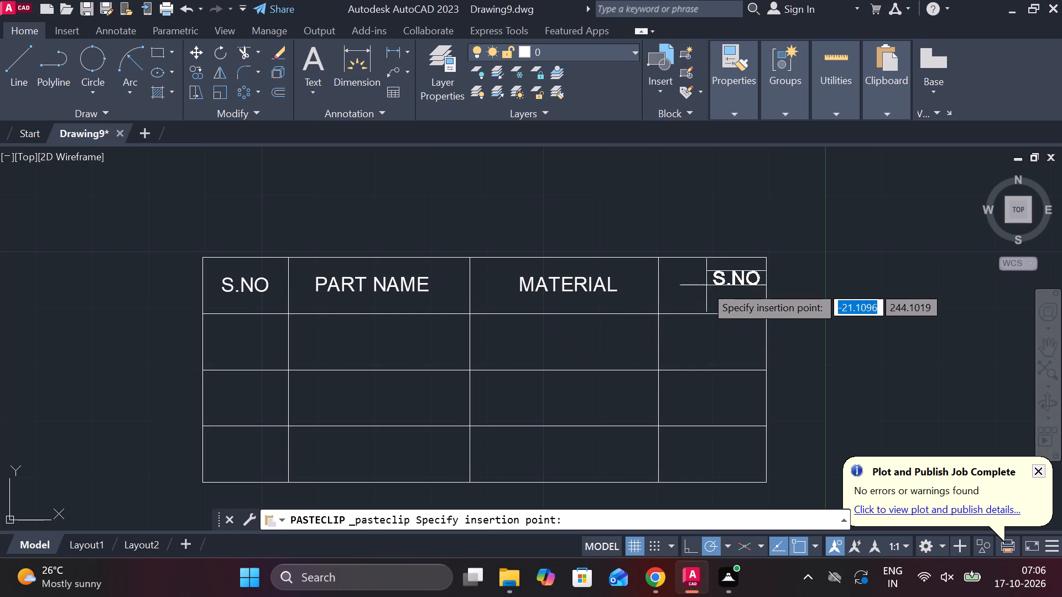
left_click(681, 291)
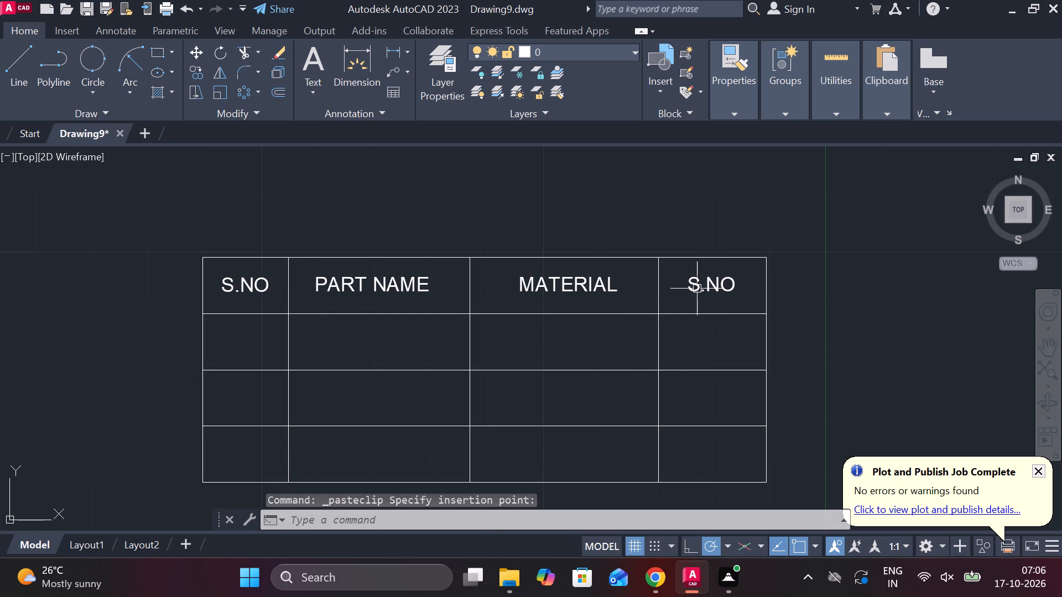
Replace the copied heading's text in the fourth column with NO.OFF.
double_click(706, 282)
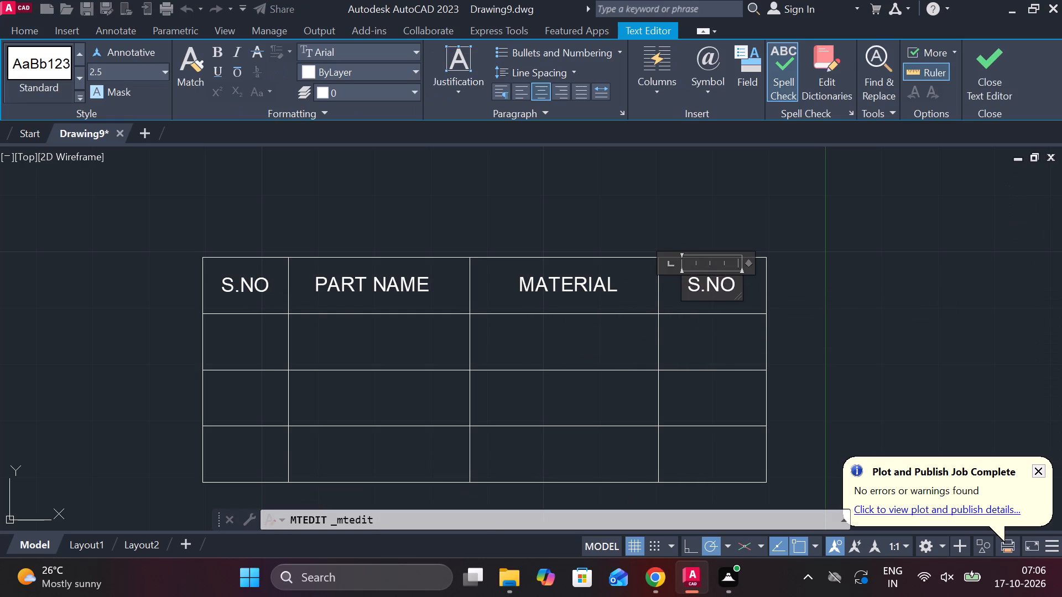
key("BackSpace")
key("BackSpace")
key("Right")
key("Right")
type(".O")
type("FF")
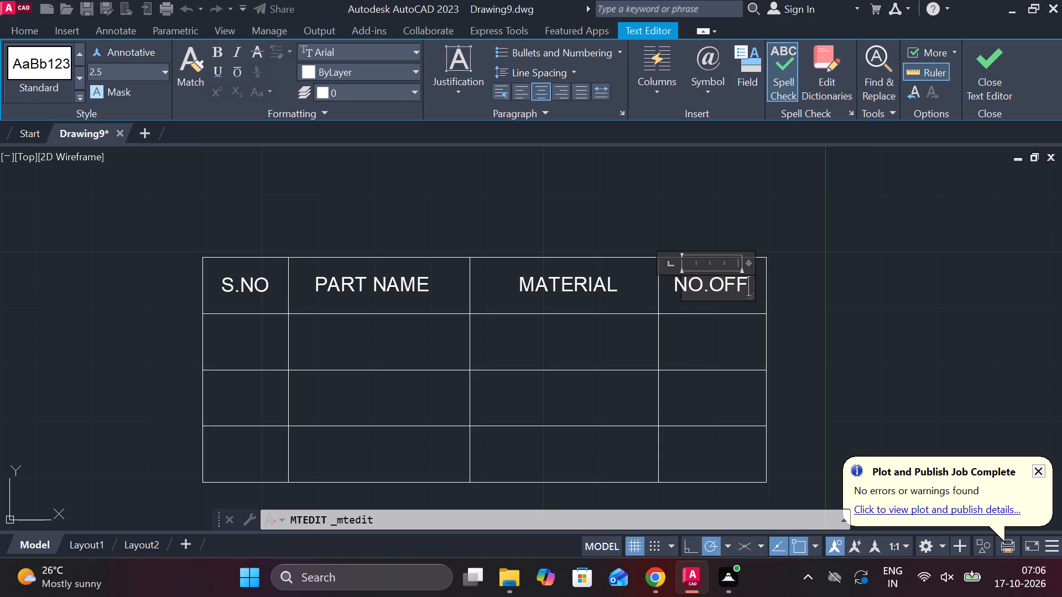
left_click(996, 76)
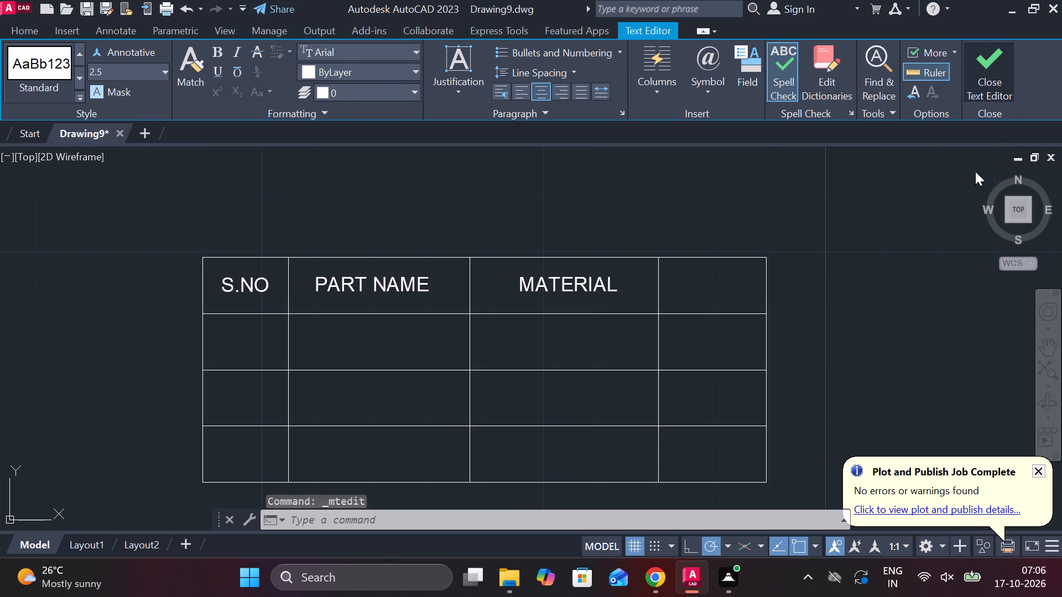
Paste the copied S.NO text into each of the three empty rows under PART NAME.
middle_click_drag(543, 318, 736, 260)
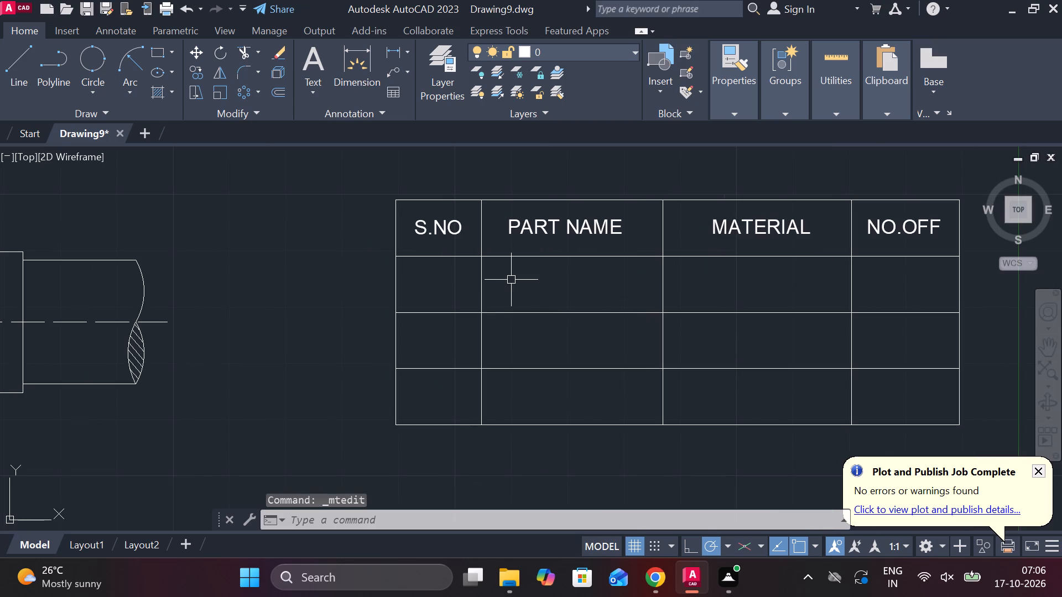
middle_click_drag(544, 280, 528, 280)
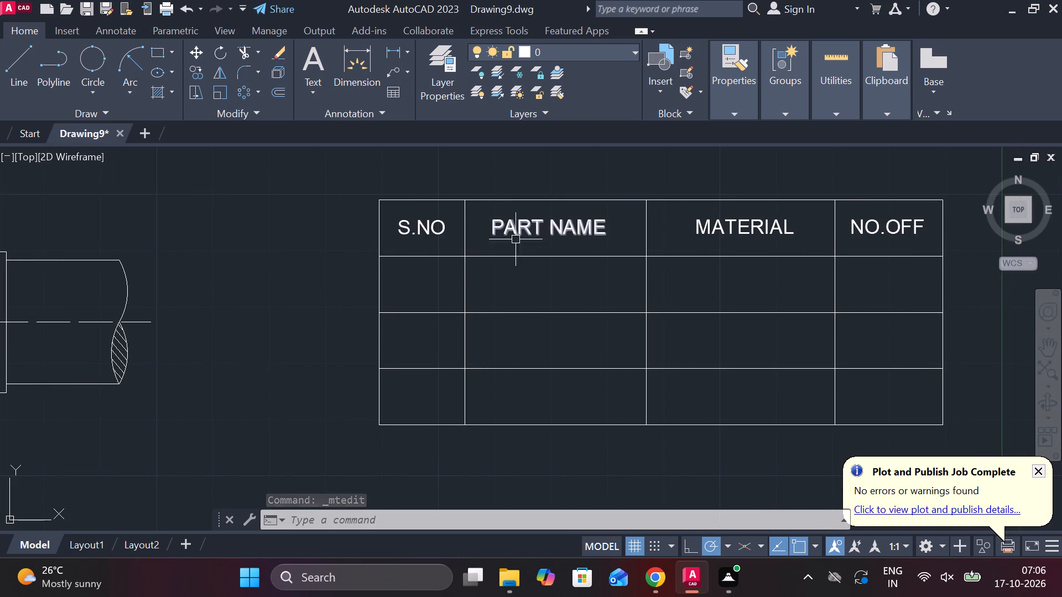
key("ctrl+v")
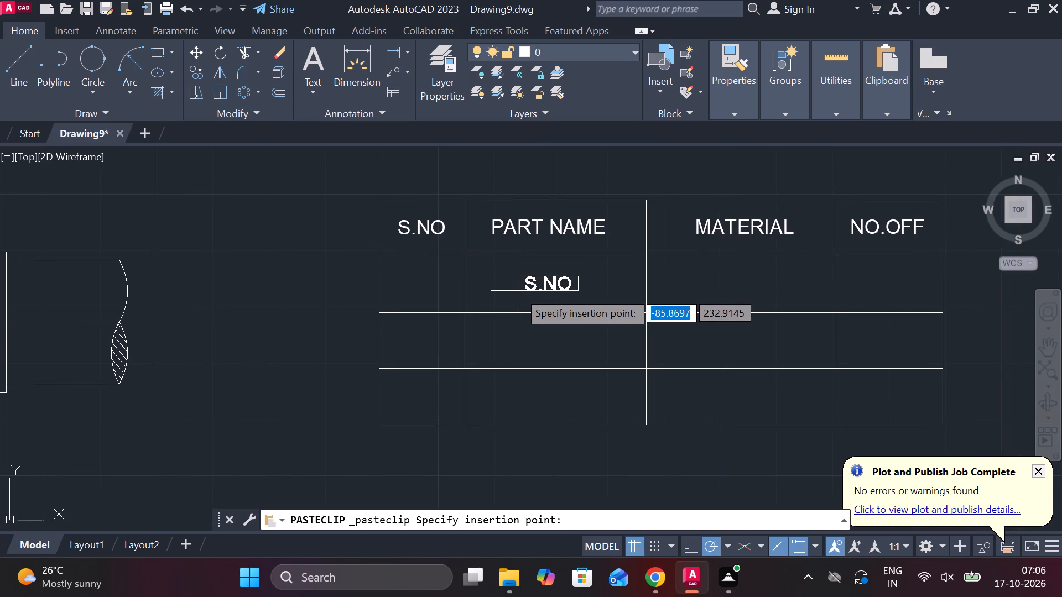
left_click(518, 291)
key("ctrl+v")
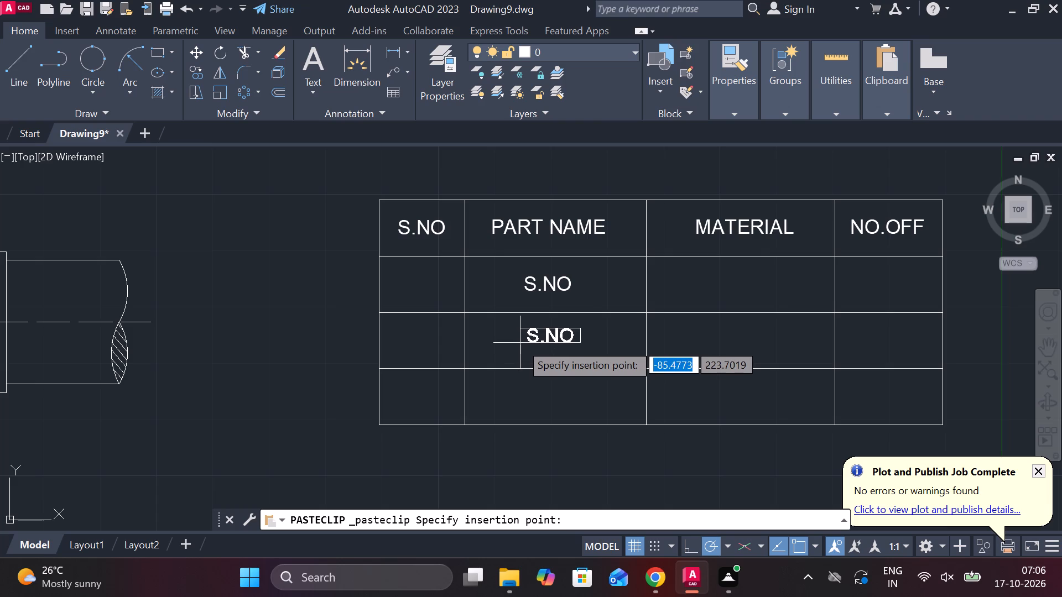
left_click(519, 348)
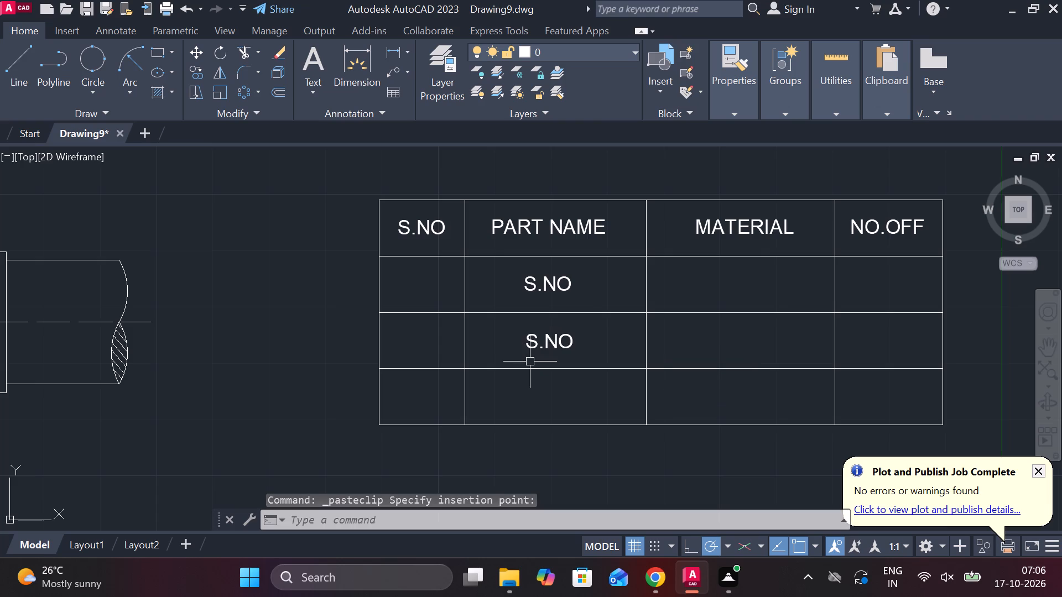
key("ctrl+v")
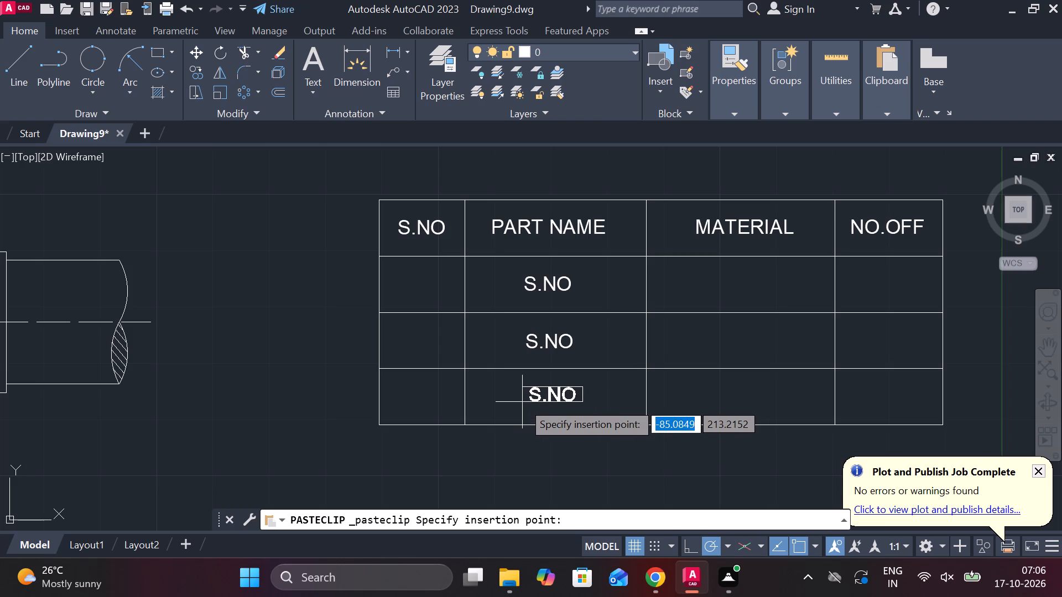
left_click(521, 402)
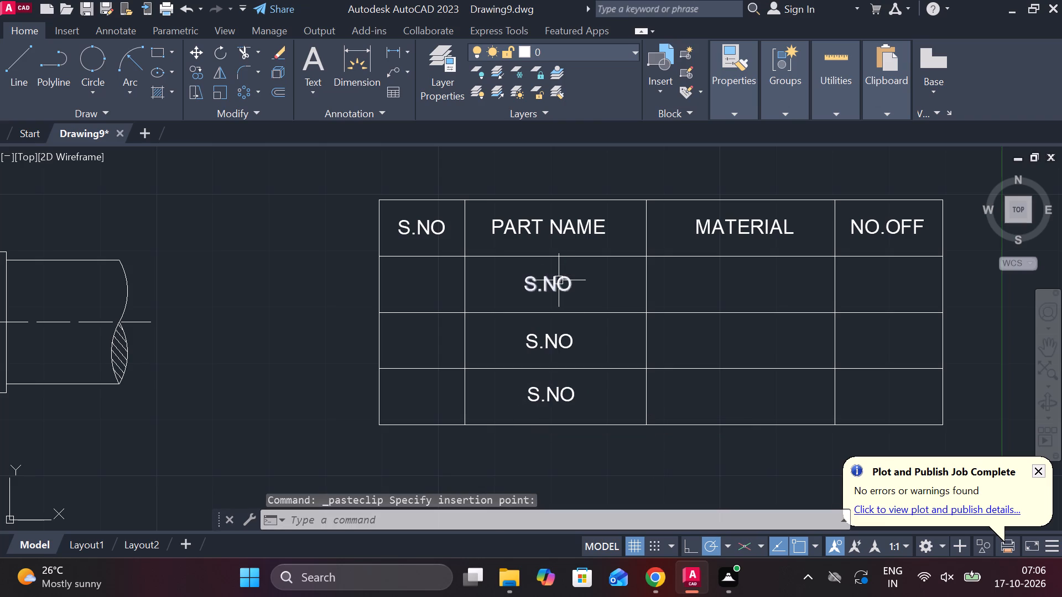
Replace the pasted text in the first row under PART NAME with SLEEVE.
double_click(559, 284)
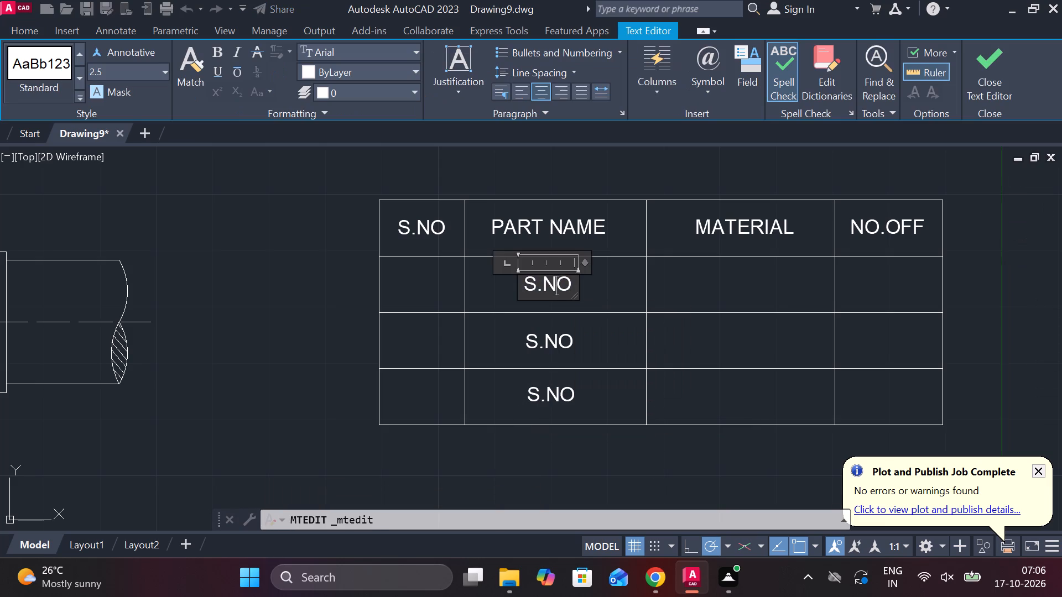
key("Right")
key("BackSpace")
key("BackSpace")
key("BackSpace")
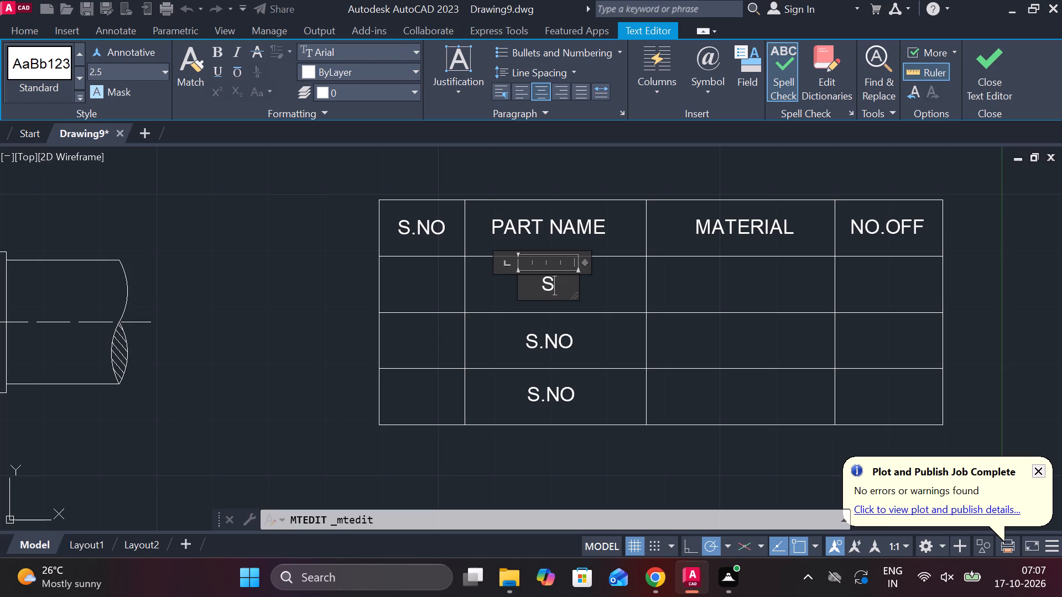
key("l")
type("EEVE")
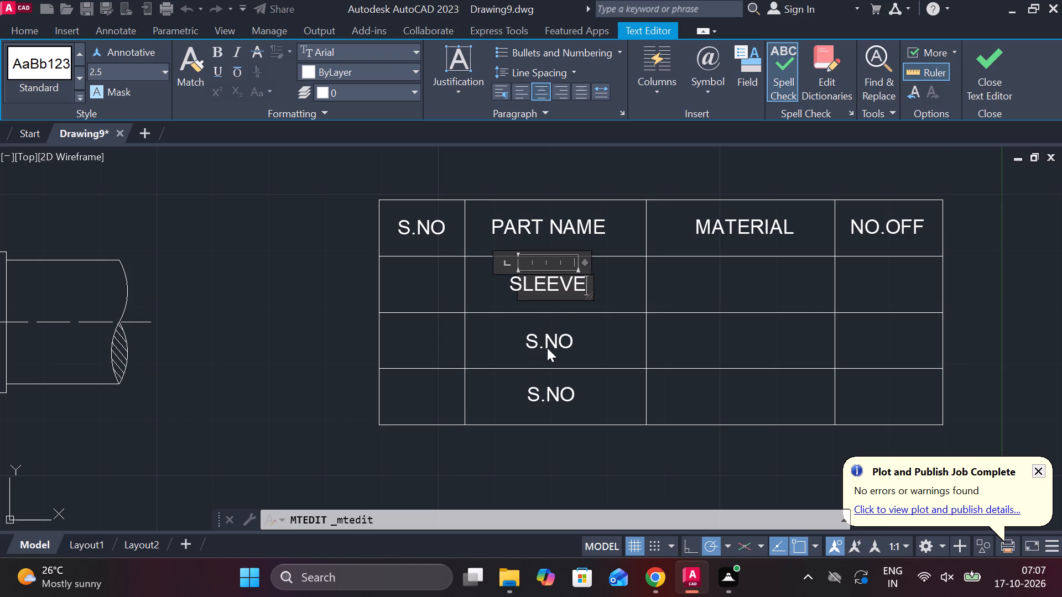
Replace the pasted text in the second row under PART NAME with RODS.
double_click(551, 345)
double_click(553, 345)
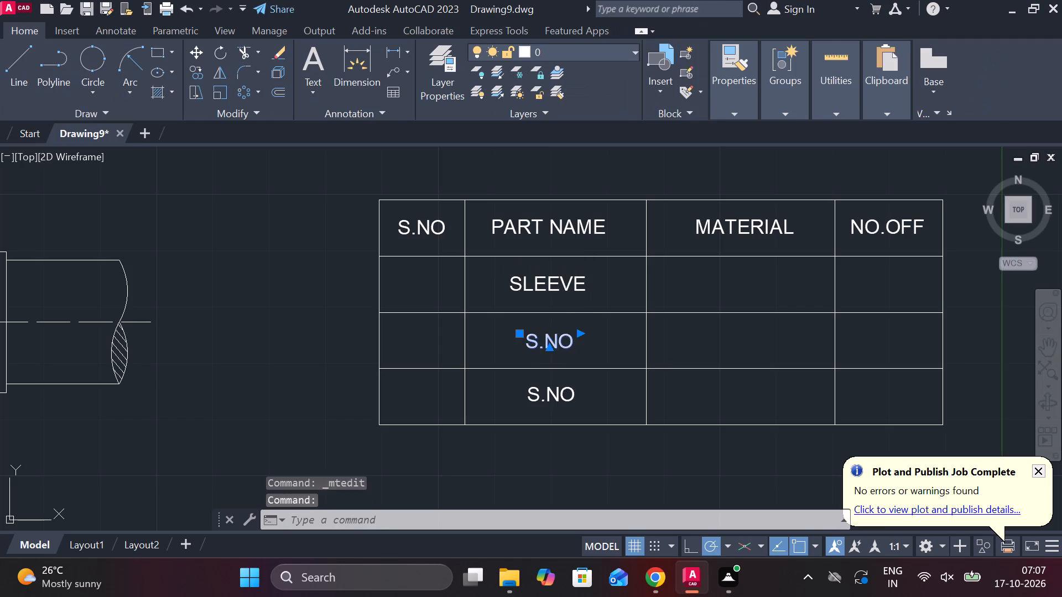
key("Right")
key("BackSpace")
key("BackSpace")
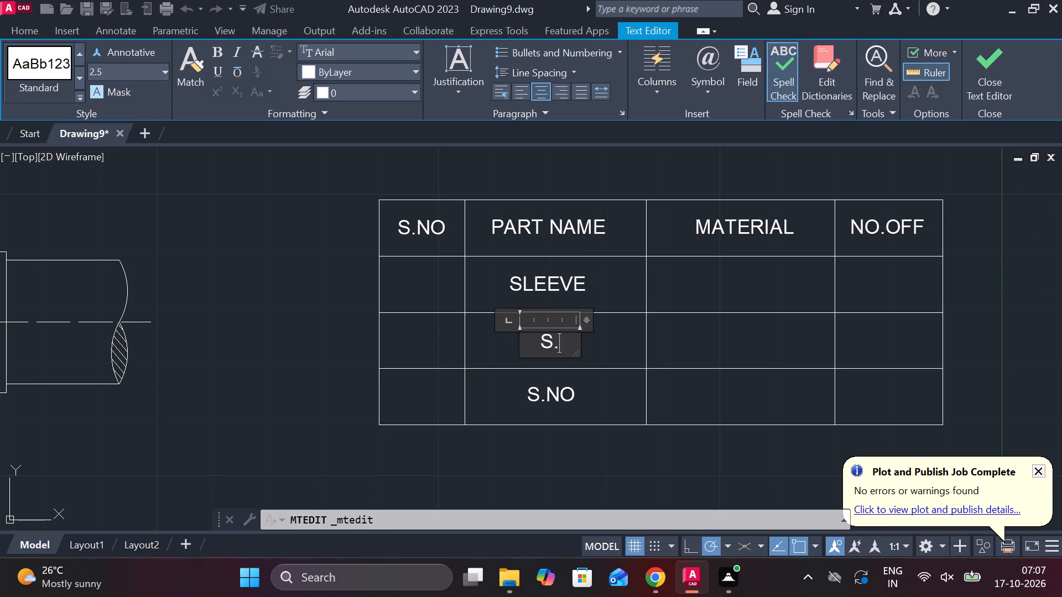
key("BackSpace")
type("RODS")
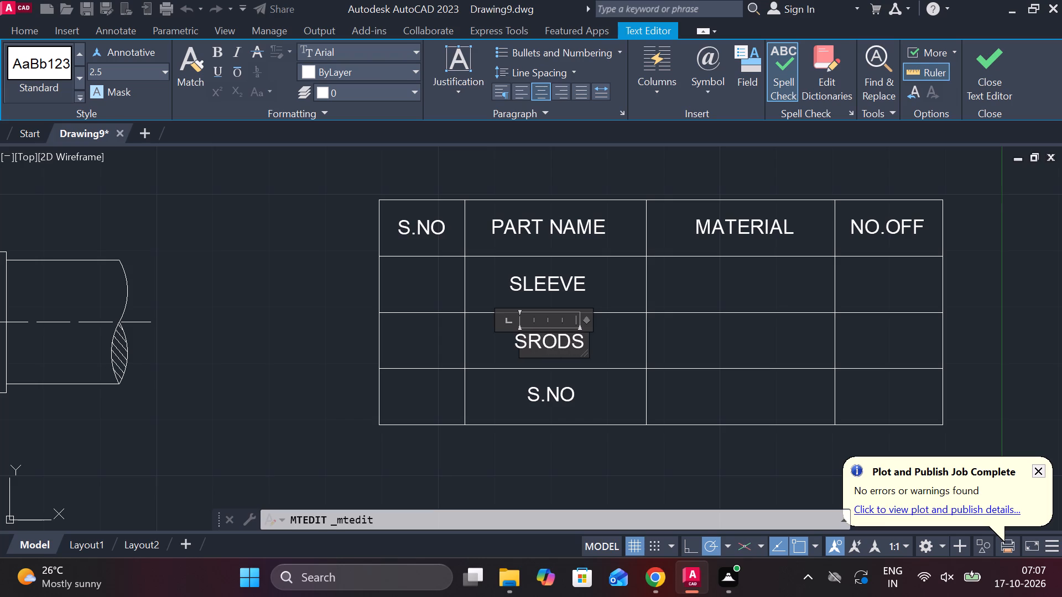
key("Left")
key("Left")
key("Left")
key("Left")
key("BackSpace")
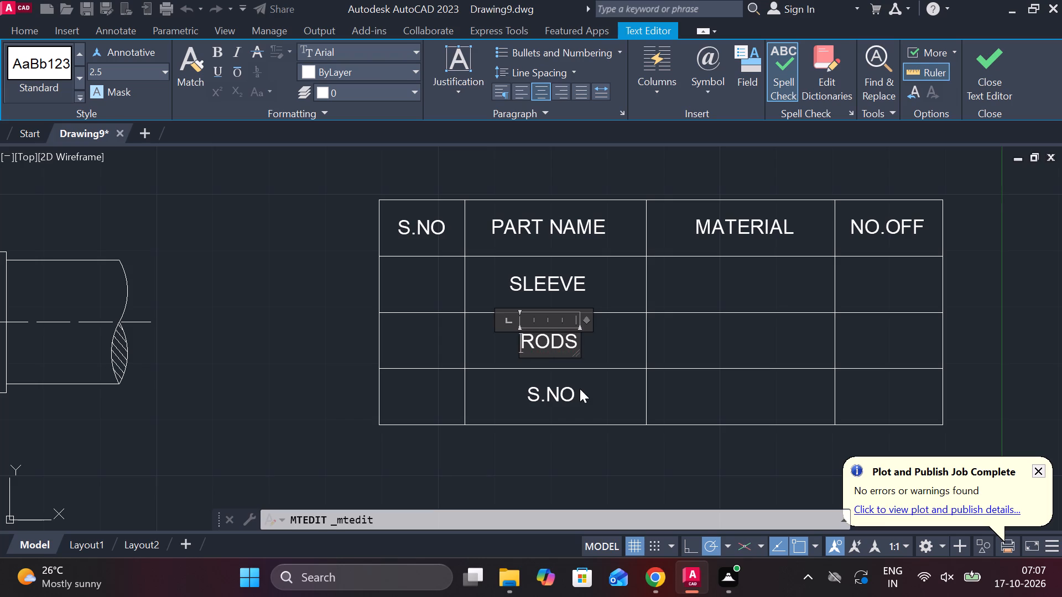
Replace the pasted text in the third row under PART NAME with COTTER.
double_click(560, 399)
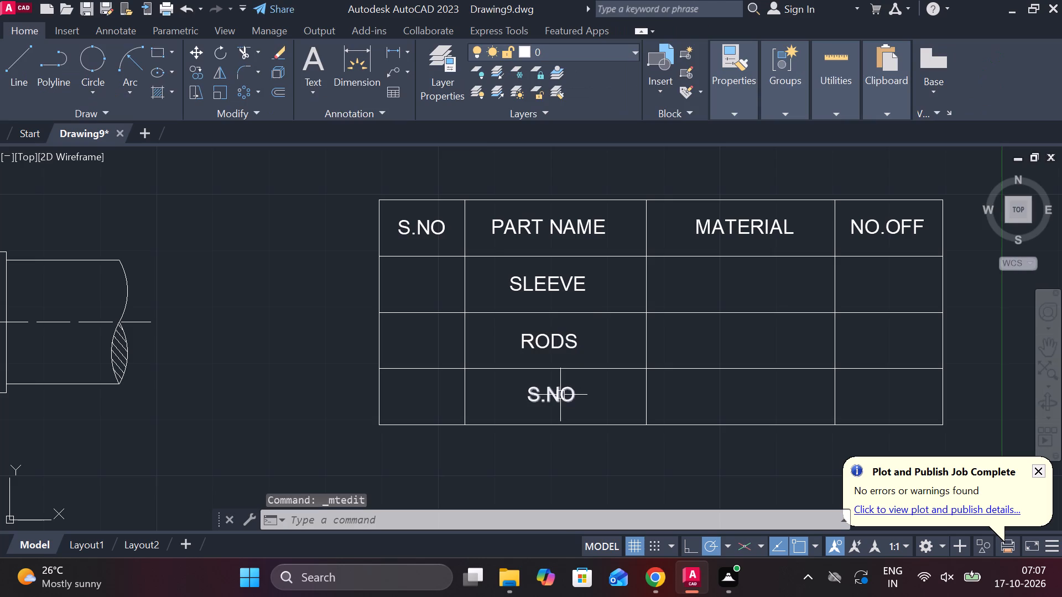
double_click(560, 395)
left_click(576, 395)
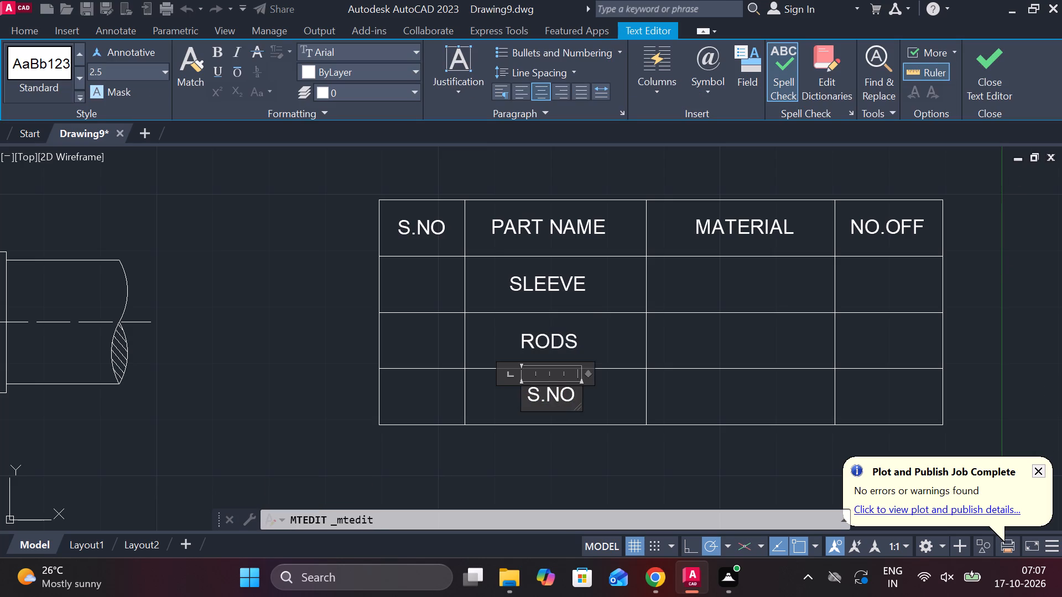
key("BackSpace")
key("BackSpace")
key("BackSpace")
key("BackSpace")
type("COTTER")
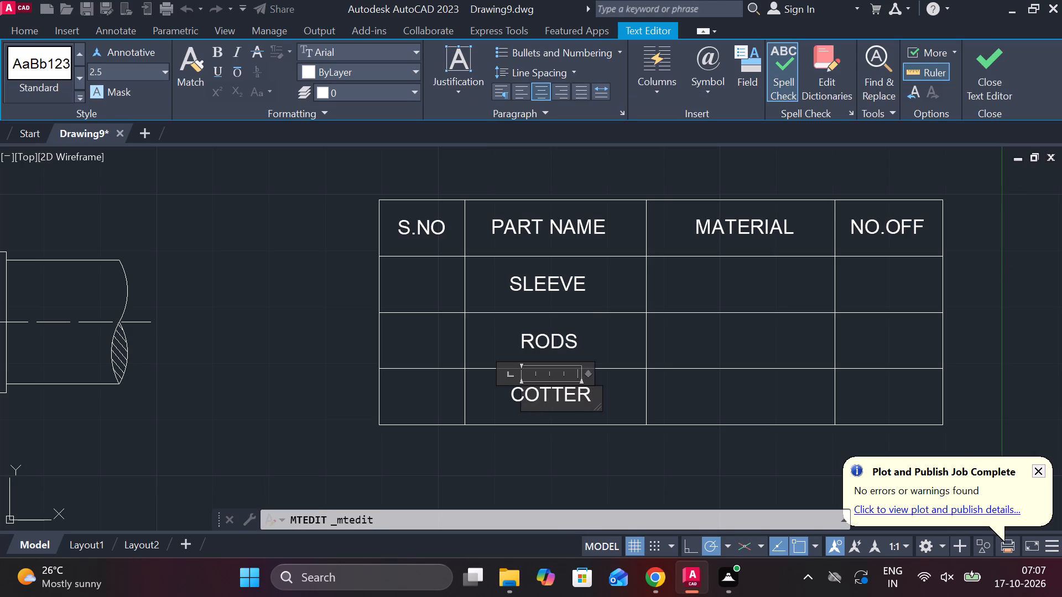
left_click(976, 74)
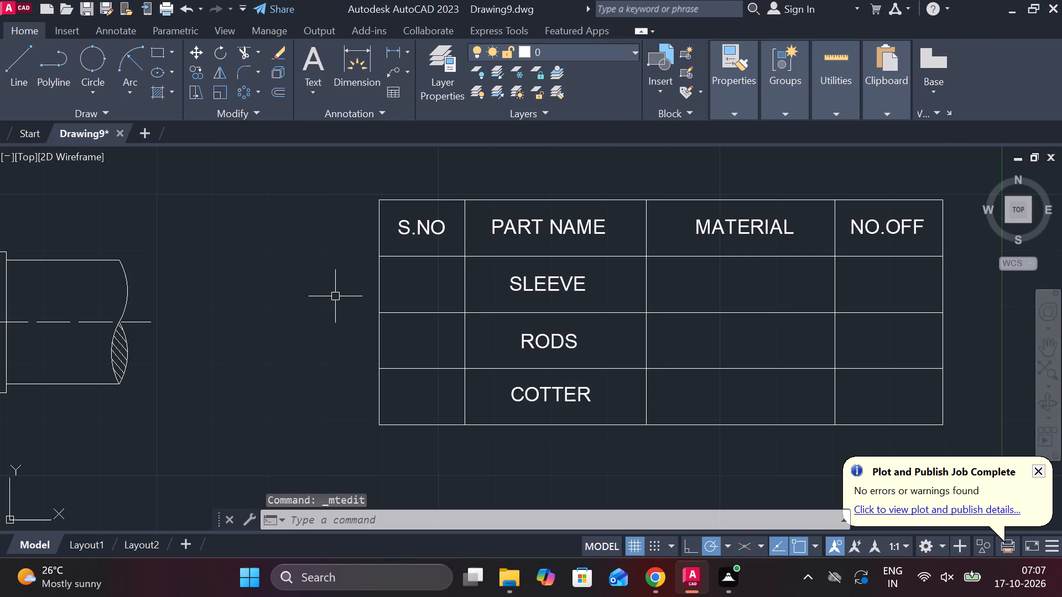
Paste the copied S.NO text into the three empty first-column cells beside SLEEVE, RODS and COTTER.
key("ctrl+v")
scroll(377, 295, "up", 1)
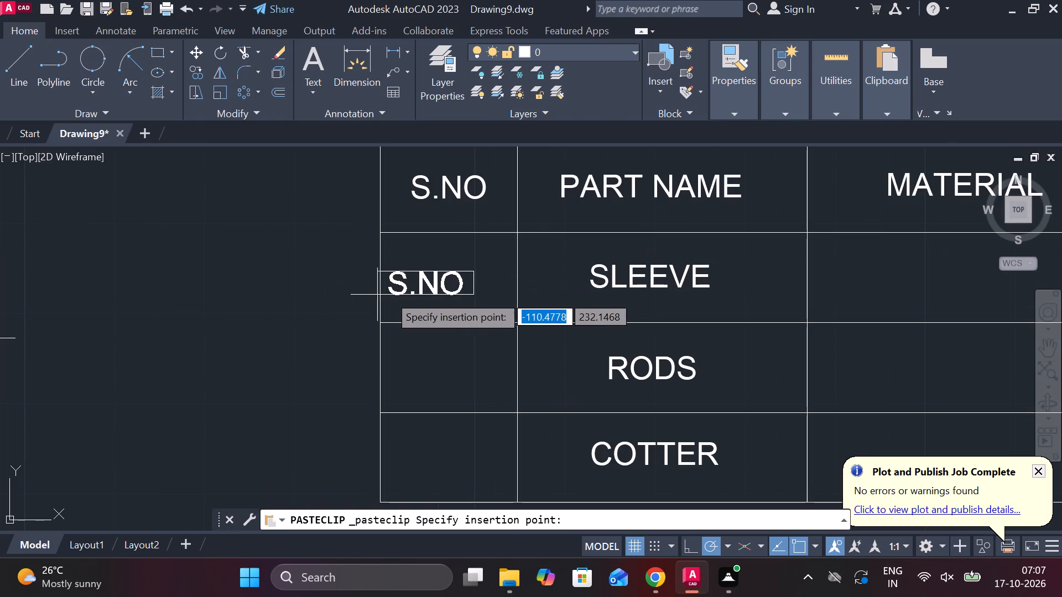
left_click(398, 286)
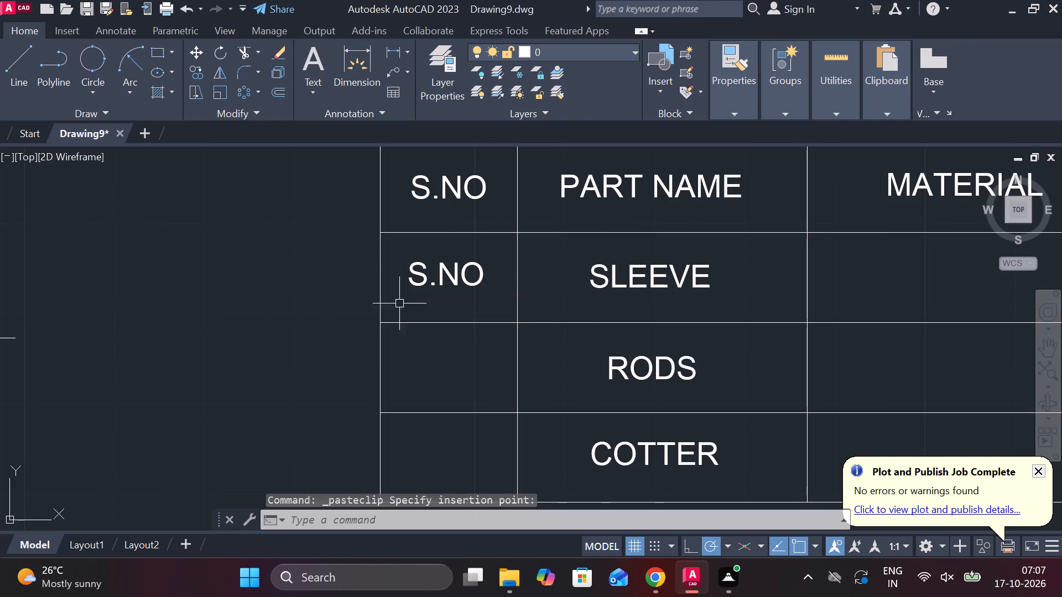
key("ctrl+v")
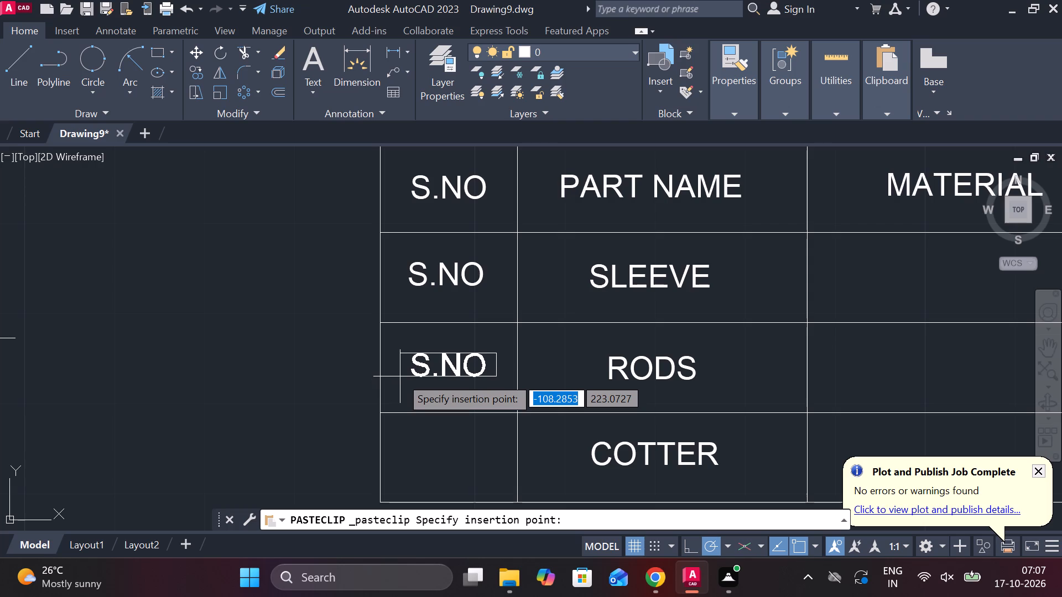
left_click(397, 377)
middle_click_drag(438, 423, 416, 385)
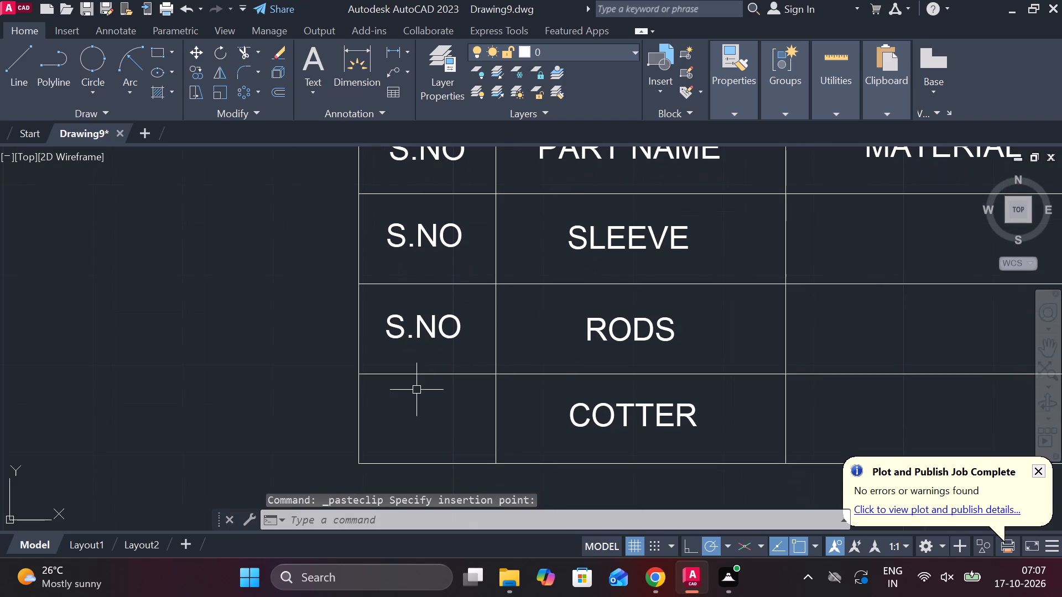
key("ctrl+v")
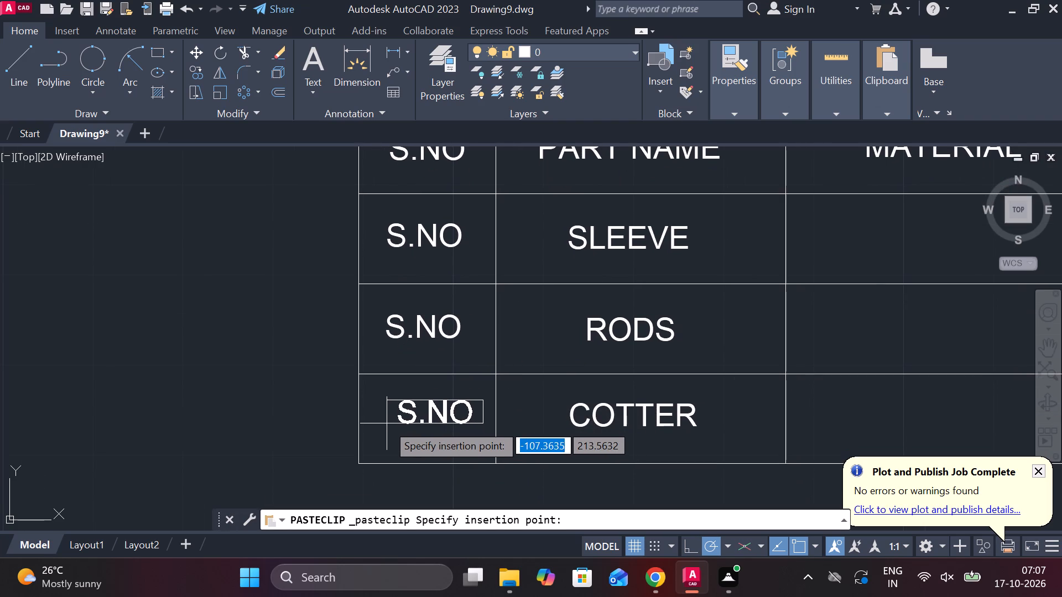
left_click(382, 423)
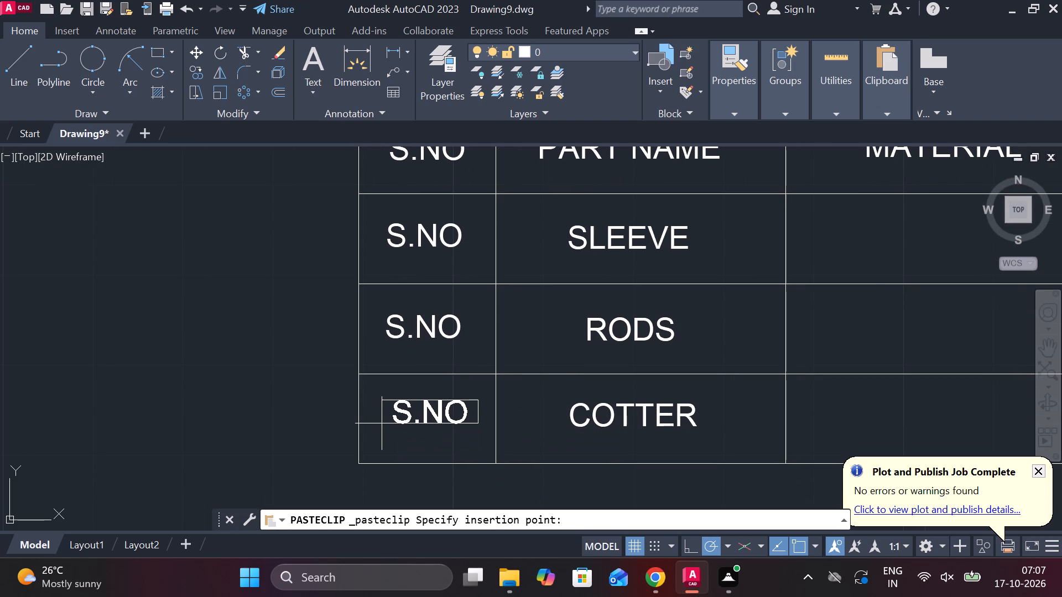
key("Escape")
Replace the S.NO text in the header row beside PART NAME with 1.
middle_click_drag(415, 364, 436, 409)
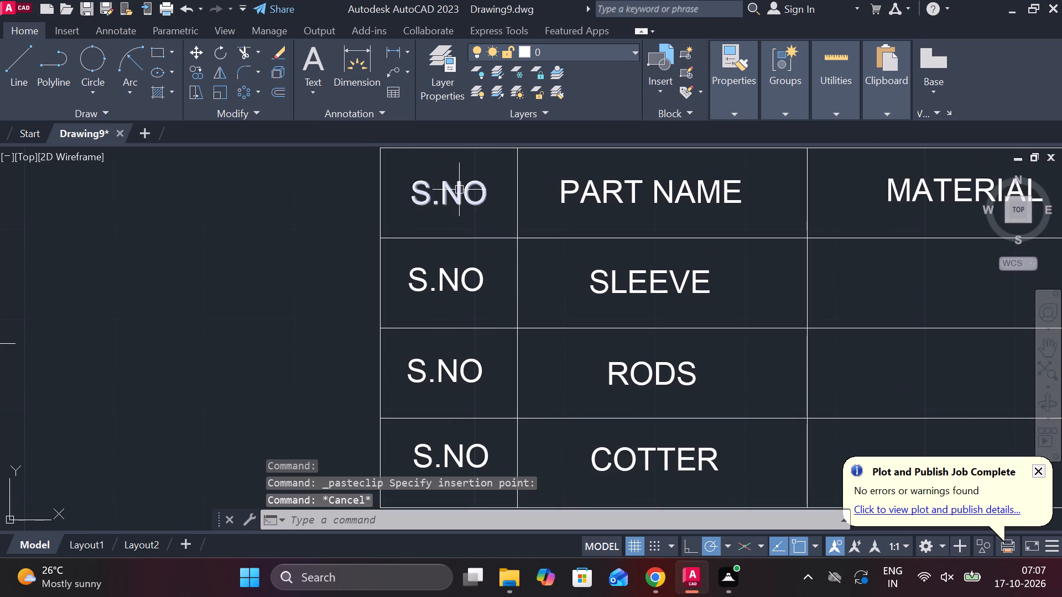
double_click(465, 190)
left_click_drag(492, 197, 436, 202)
left_click_drag(435, 202, 433, 202)
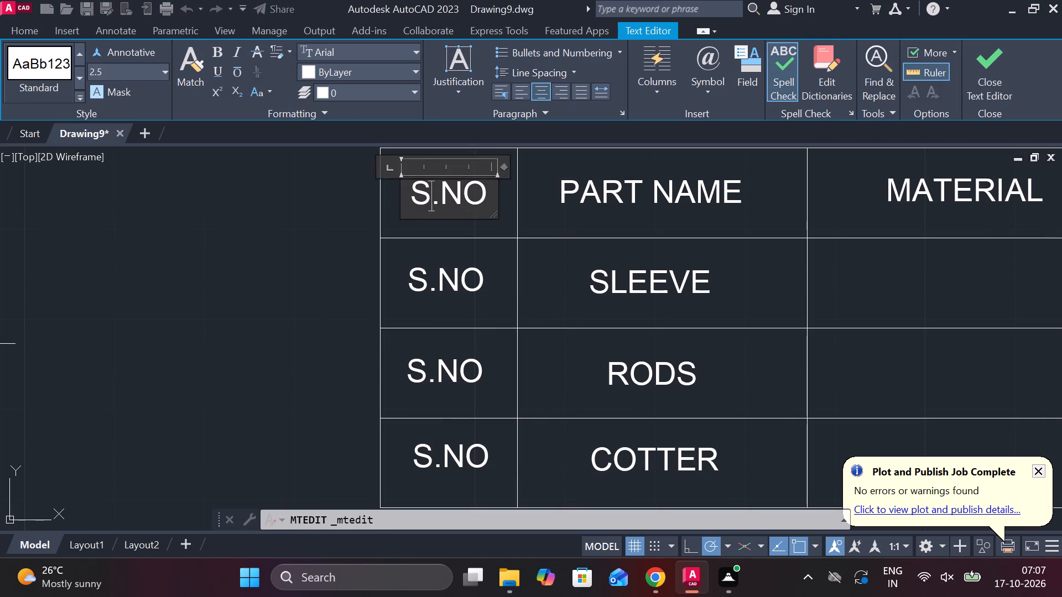
left_click_drag(433, 202, 418, 202)
left_click_drag(486, 200, 433, 202)
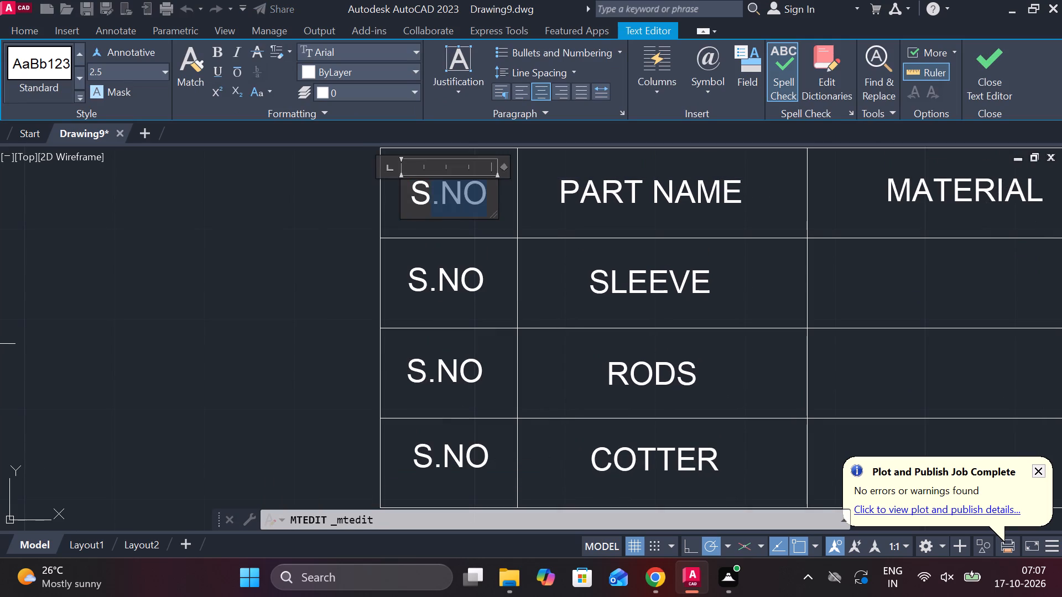
left_click_drag(433, 202, 421, 201)
double_click(412, 198)
left_click(486, 198)
left_click_drag(465, 198, 427, 198)
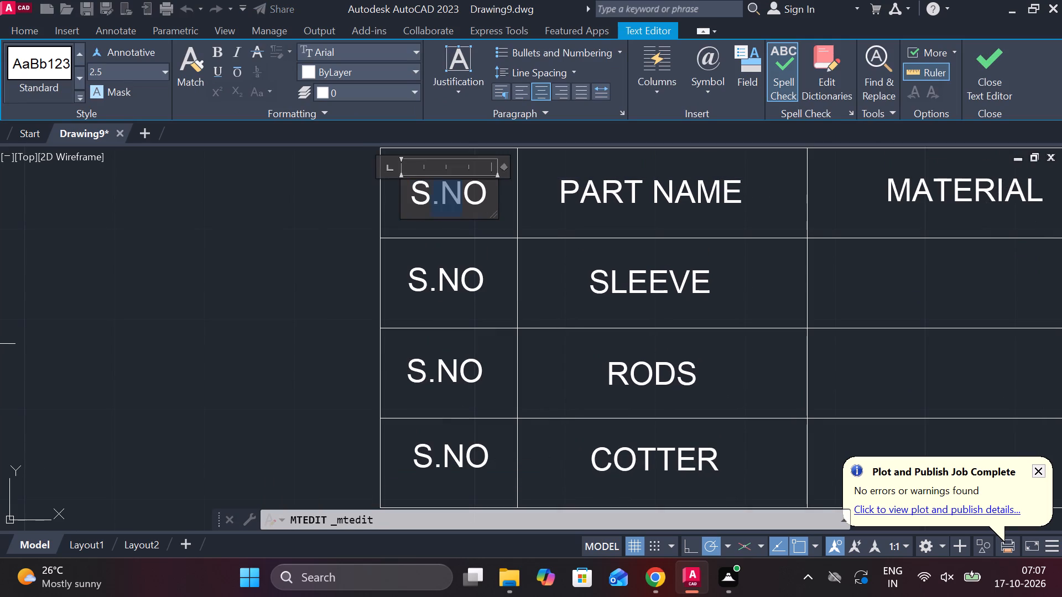
left_click_drag(427, 198, 423, 198)
left_click(483, 198)
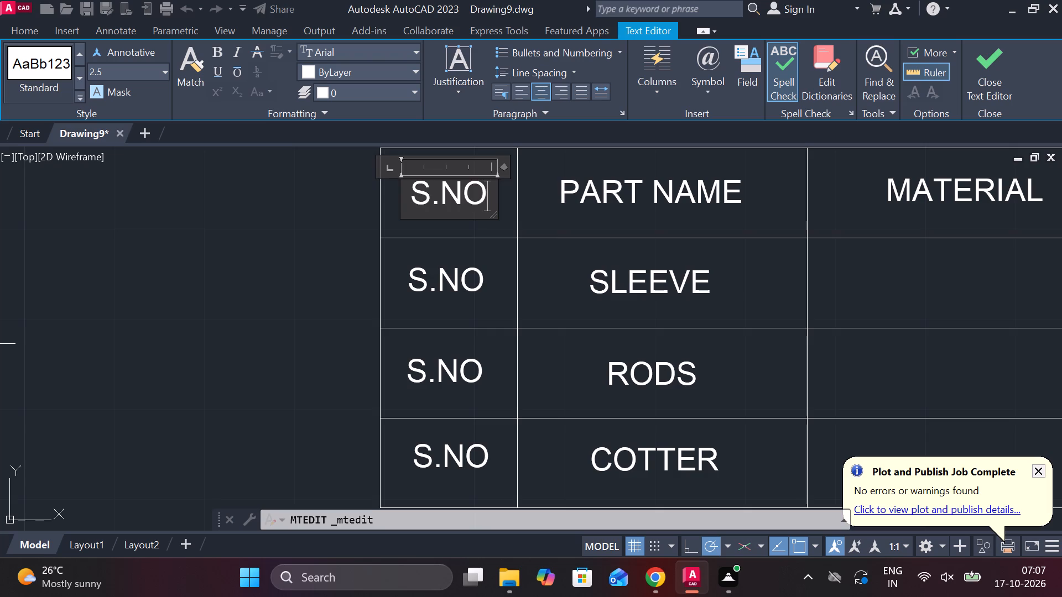
key("BackSpace")
key("BackSpace")
key("BackSpace")
key("BackSpace")
key("1")
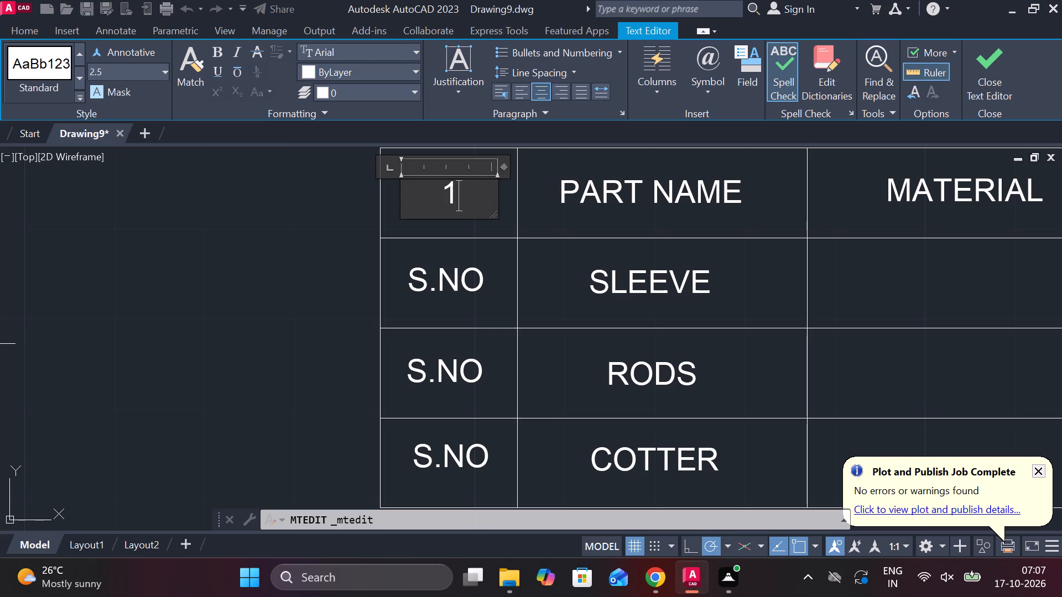
Replace the S.NO text in the first column beside SLEEVE with 2.
double_click(468, 272)
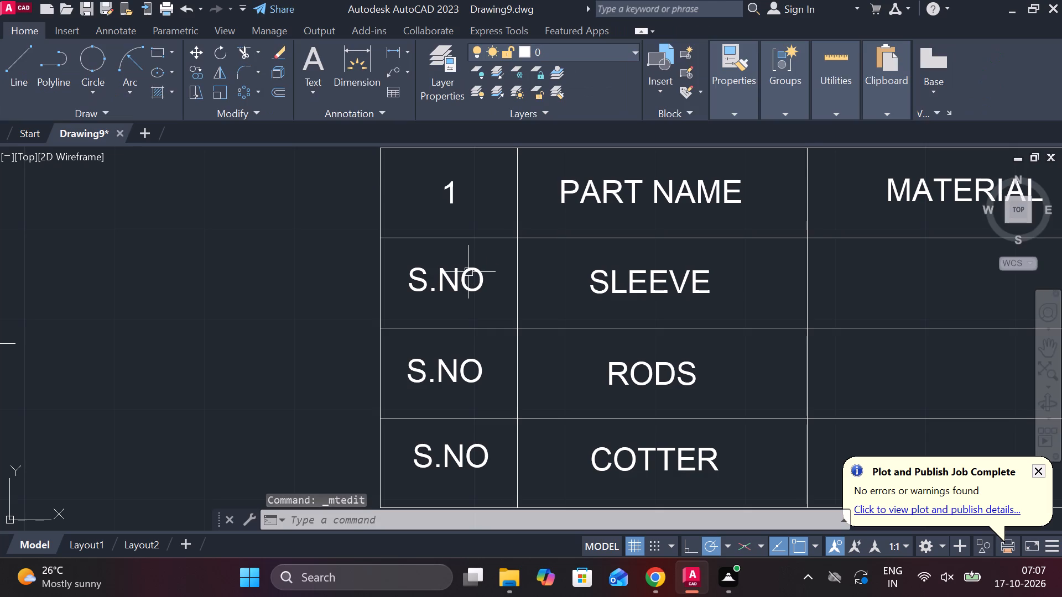
double_click(456, 287)
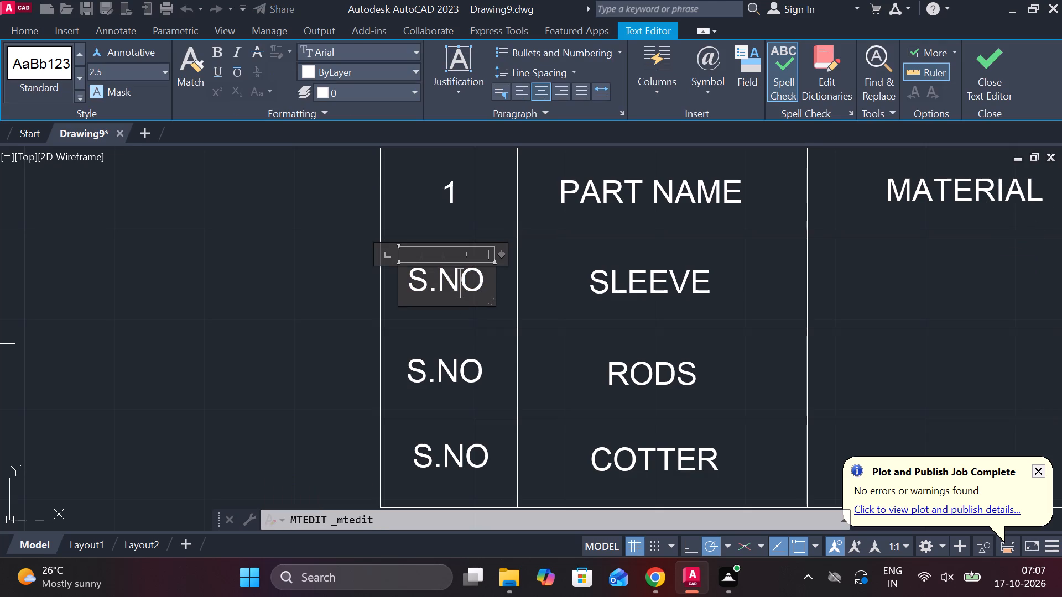
left_click_drag(490, 288, 420, 290)
double_click(420, 290)
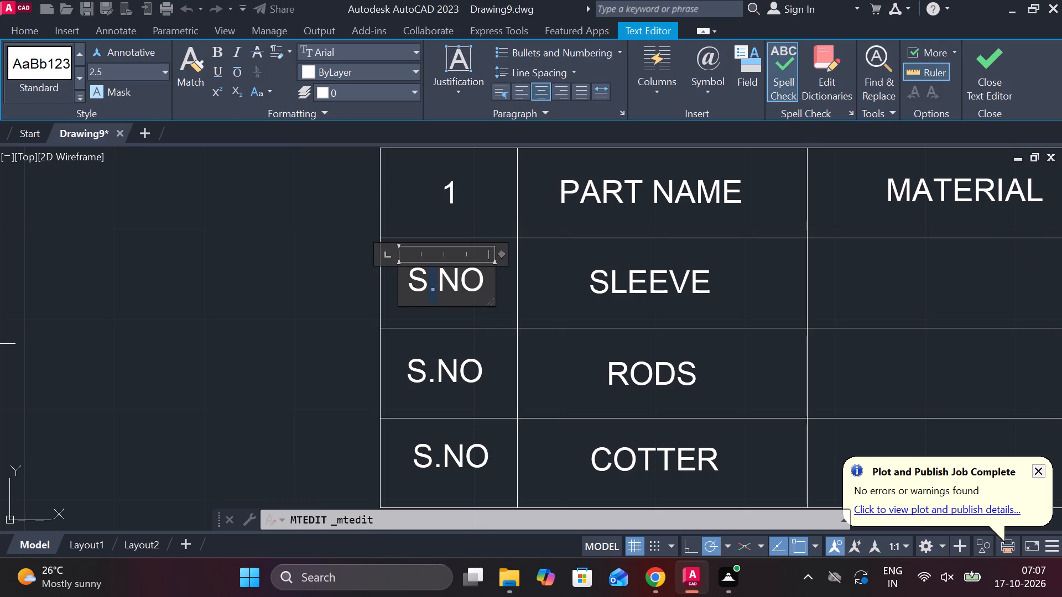
left_click(491, 277)
key("BackSpace")
key("BackSpace")
key("BackSpace")
key("BackSpace")
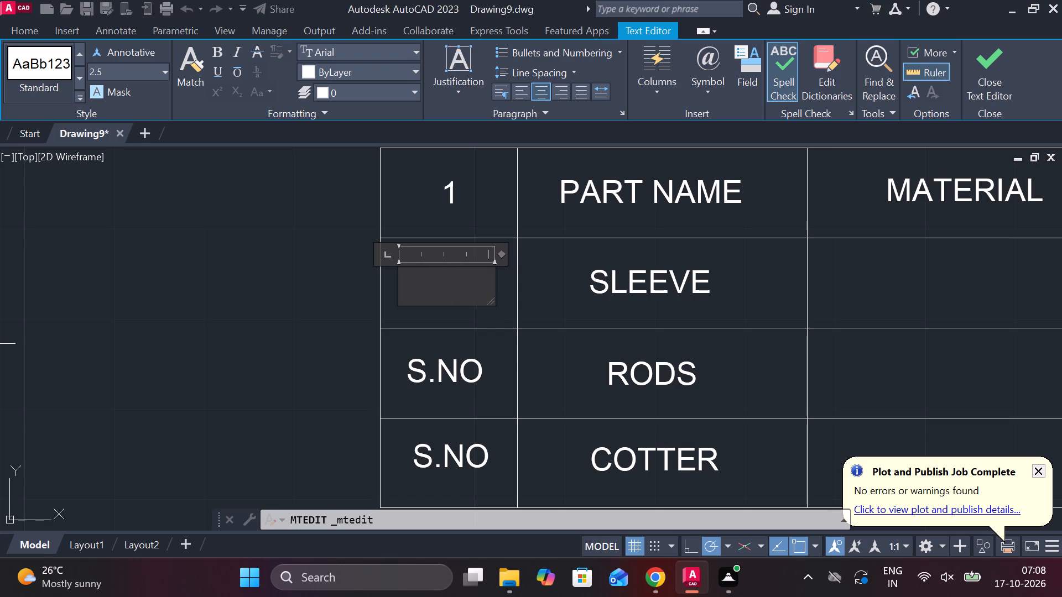
key("2")
Replace the S.NO text in the first column beside RODS with 3.
double_click(445, 378)
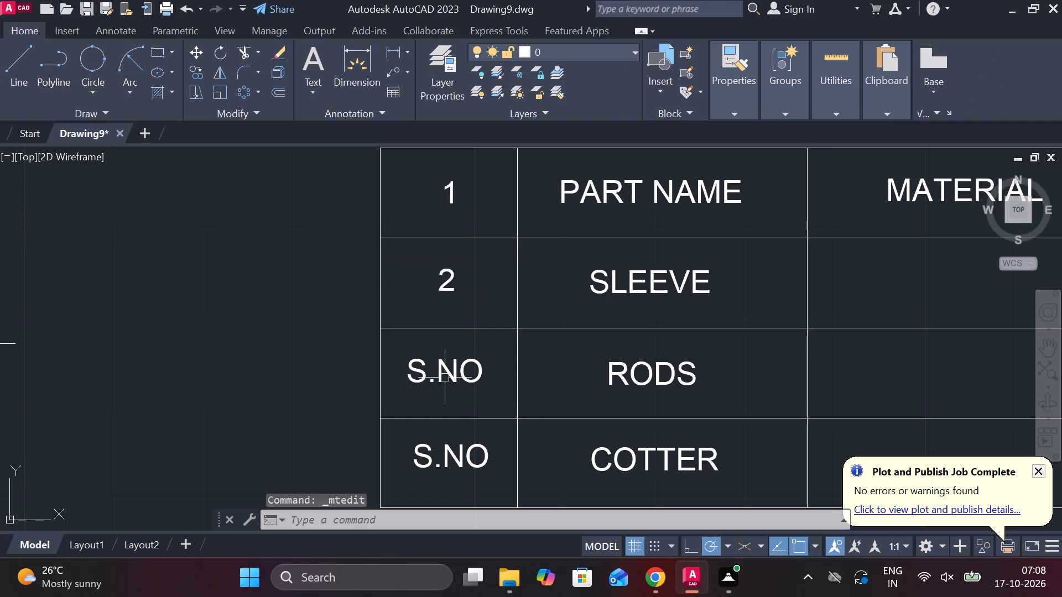
double_click(445, 375)
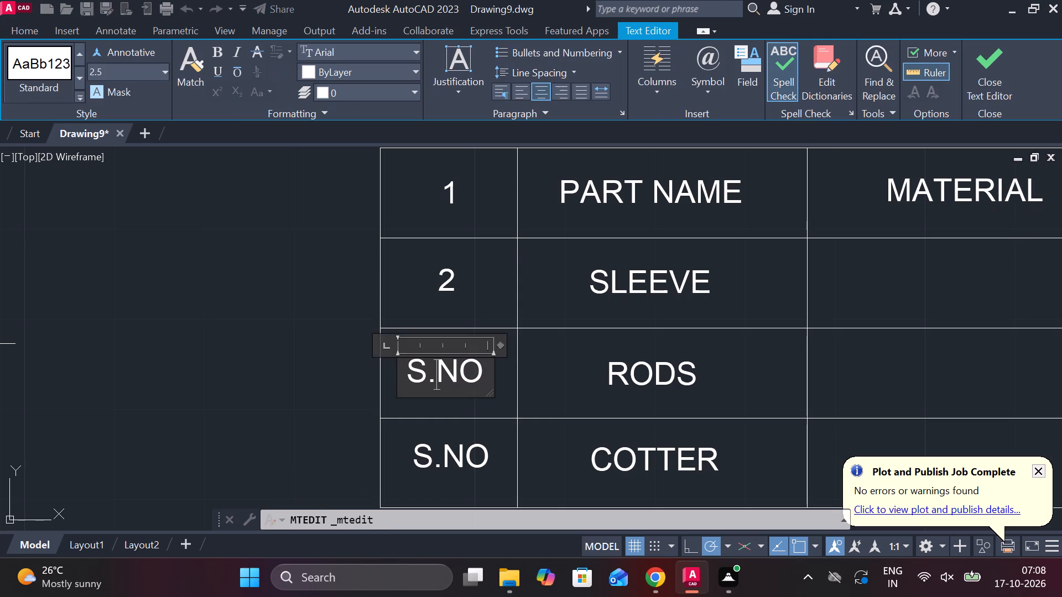
left_click(486, 370)
key("BackSpace")
key("BackSpace")
key("BackSpace")
key("BackSpace")
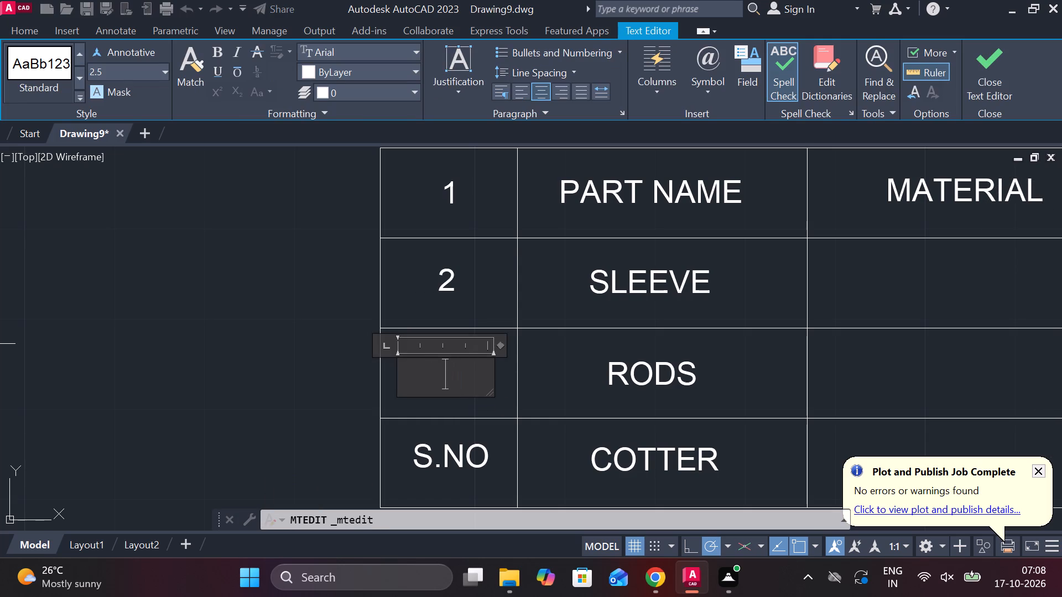
key("3")
Replace the S.NO text in the first column beside COTTER with 4 and finish the text editing.
double_click(454, 467)
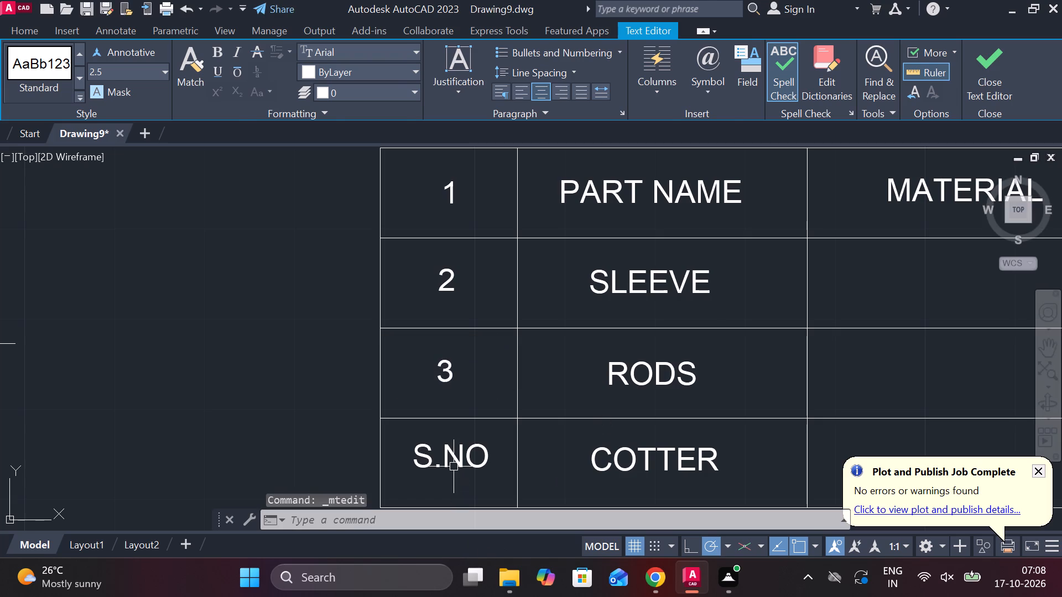
double_click(454, 464)
left_click(492, 459)
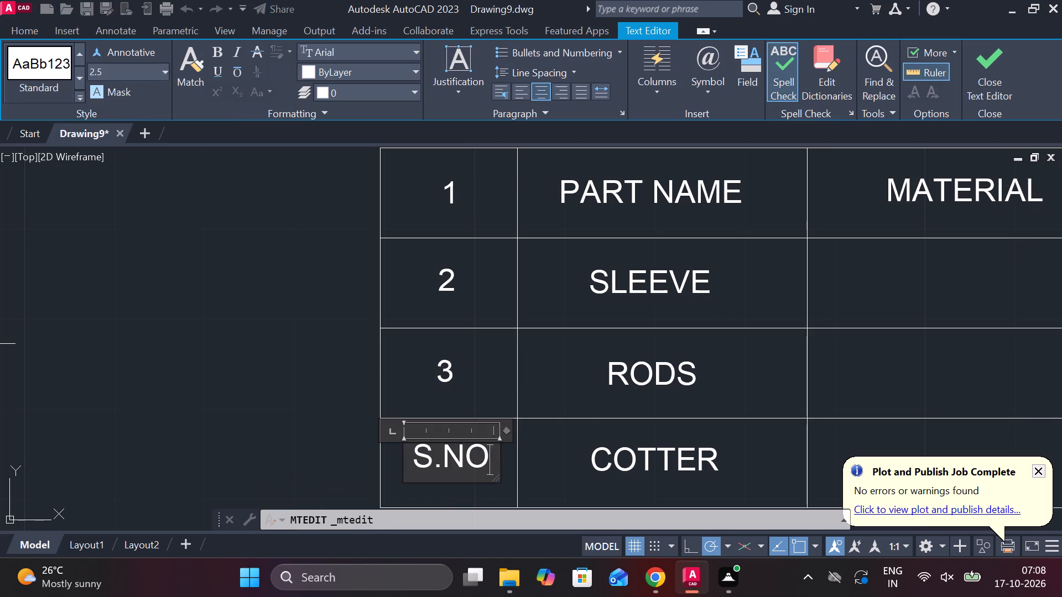
key("BackSpace")
key("BackSpace")
key("BackSpace")
key("BackSpace")
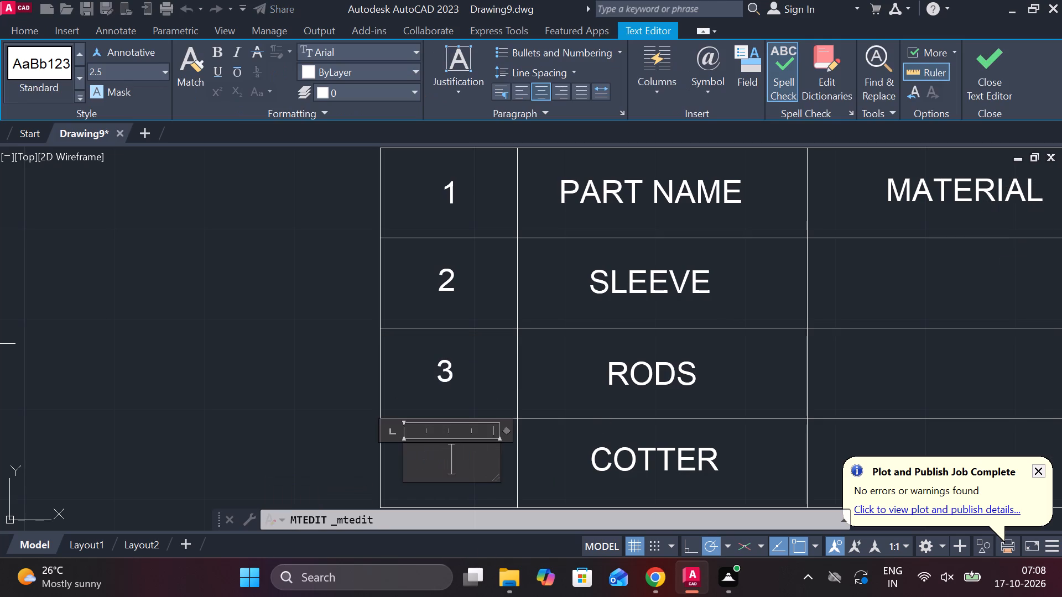
key("4")
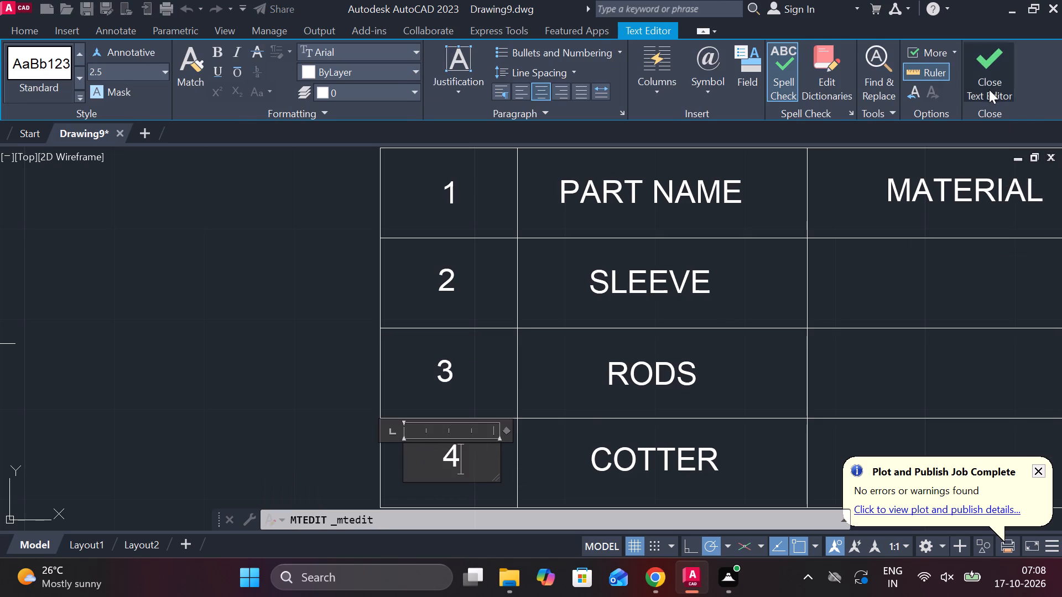
left_click(989, 90)
Copy the MATERIAL heading text into the three empty cells below it, in the SLEEVE, RODS and COTTER rows.
scroll(761, 322, "down", 1)
middle_click_drag(760, 330, 529, 303)
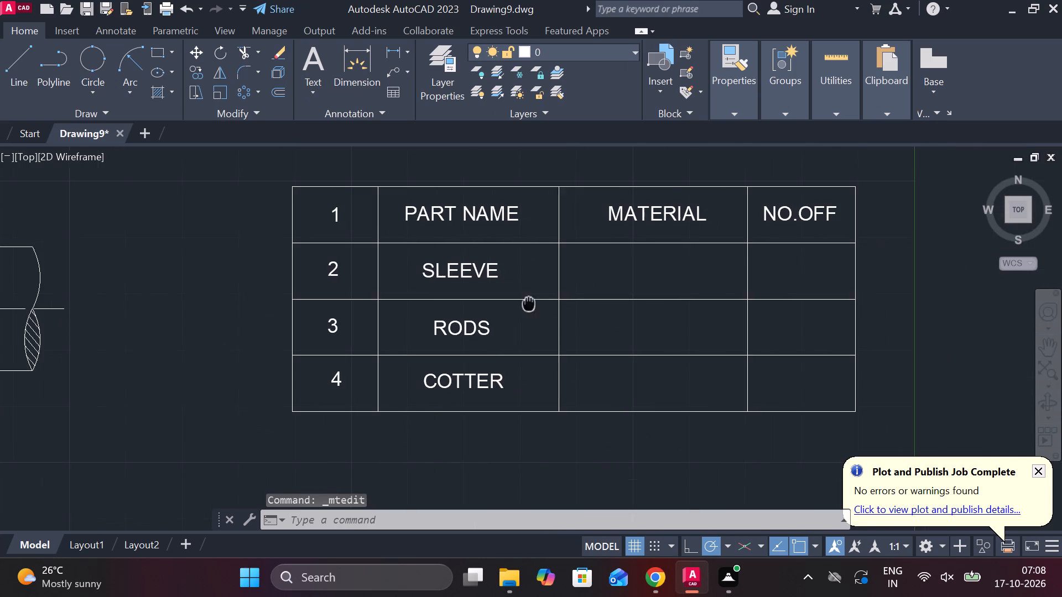
middle_click_drag(633, 243, 565, 255)
scroll(564, 302, "up", 1)
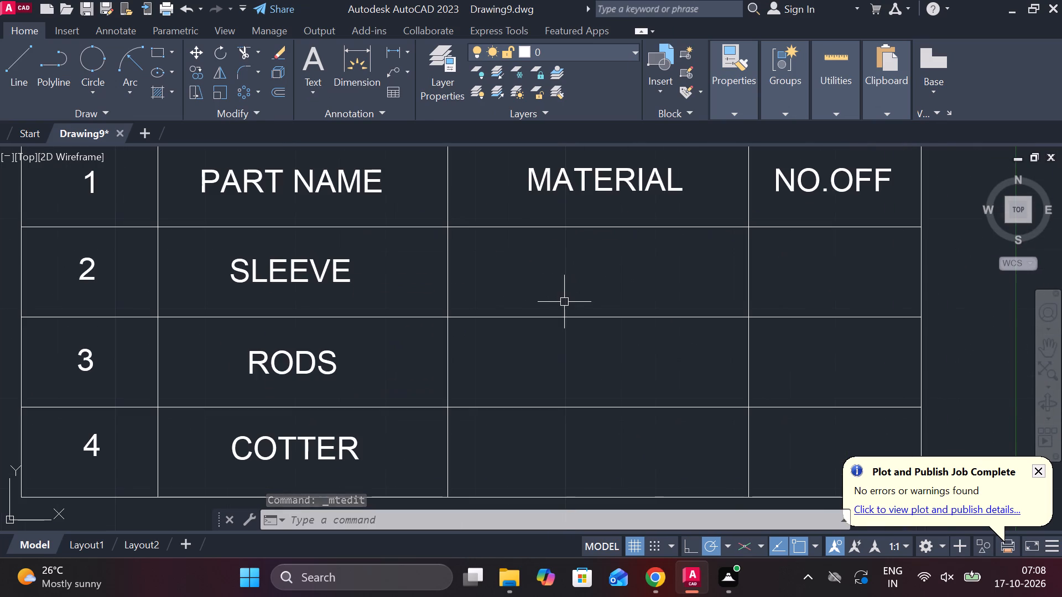
left_click(579, 187)
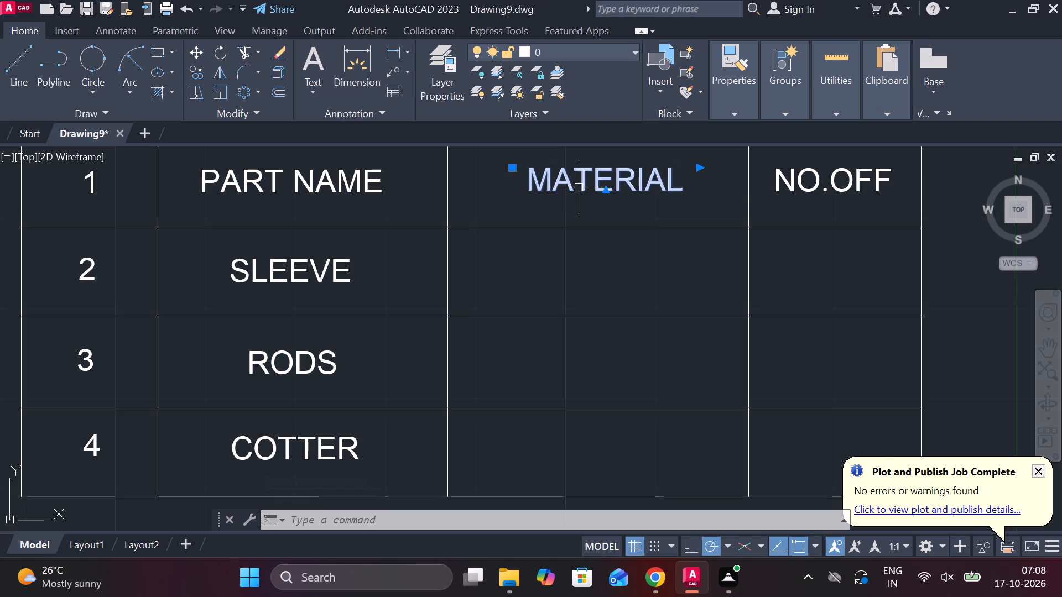
key("c")
key("o")
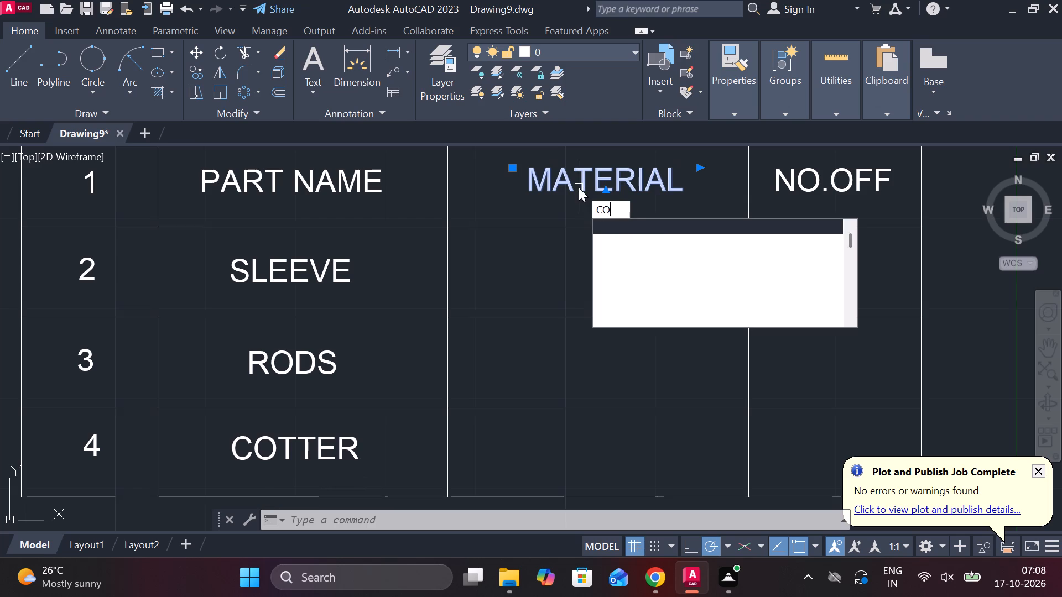
key("Return")
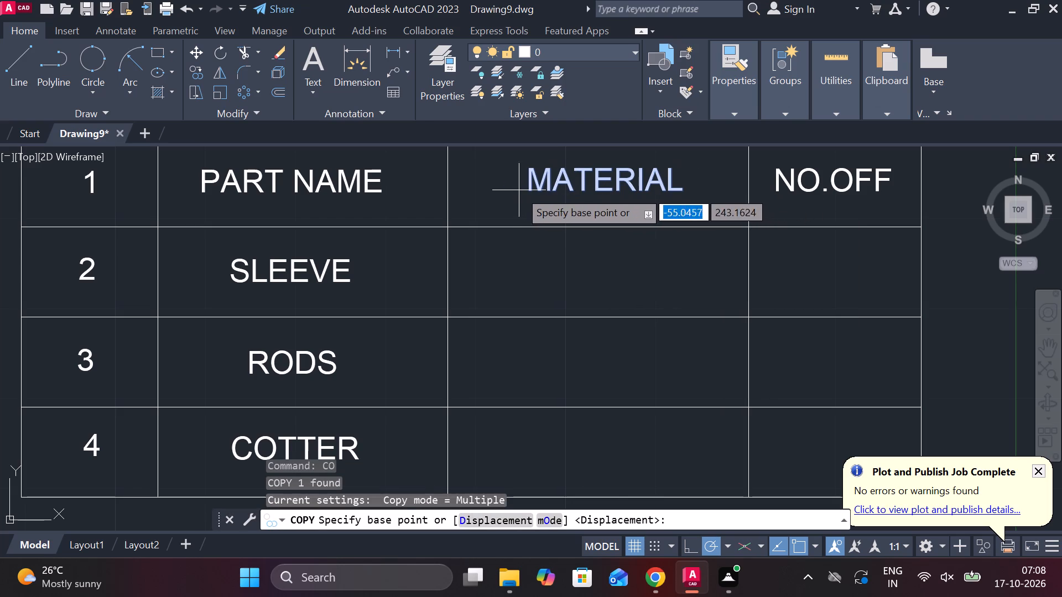
left_click(519, 190)
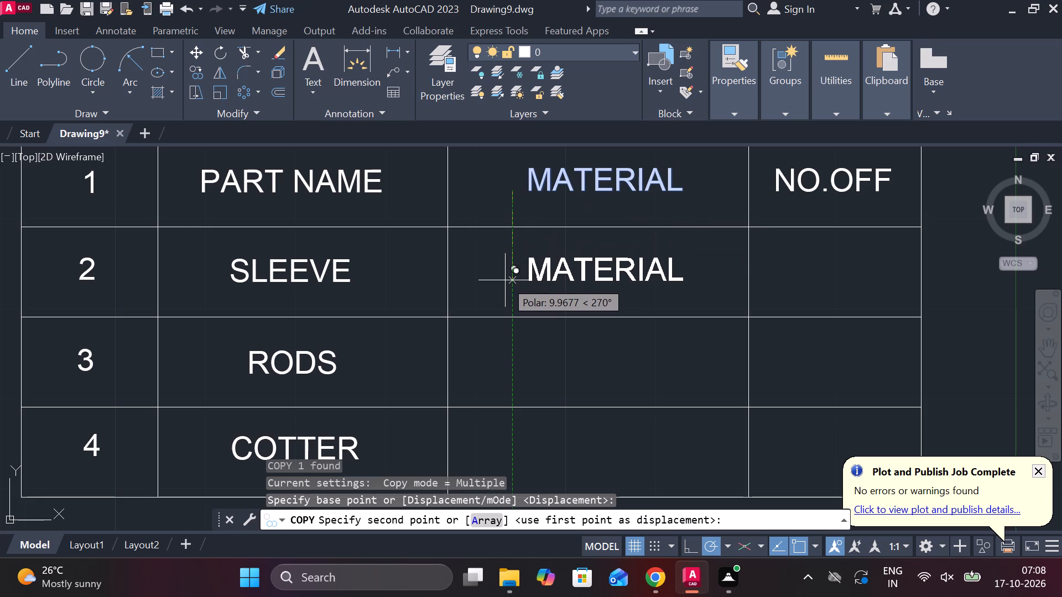
left_click(505, 280)
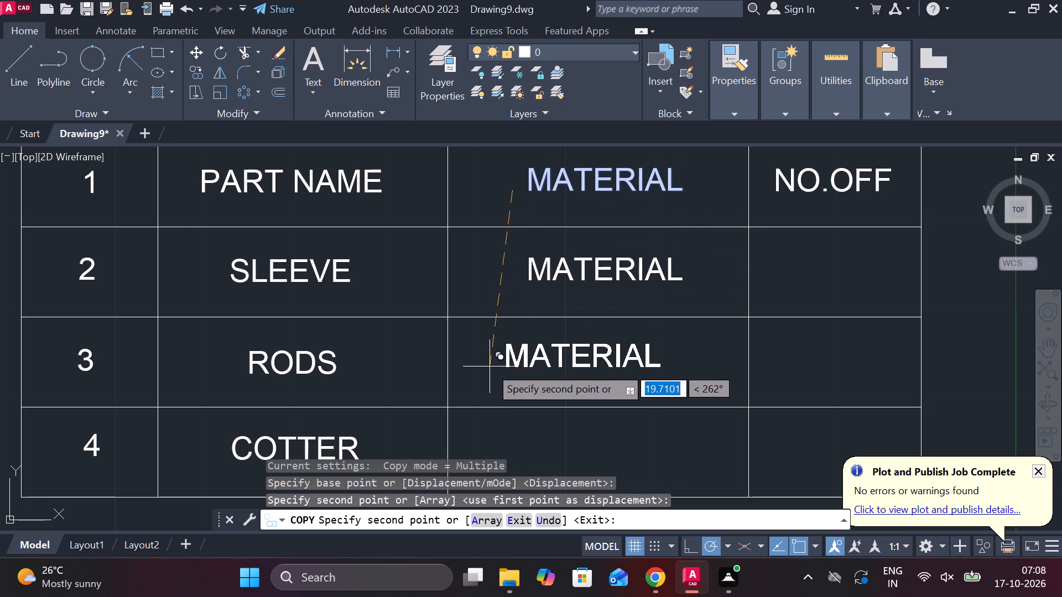
left_click(509, 364)
middle_click_drag(509, 364, 513, 285)
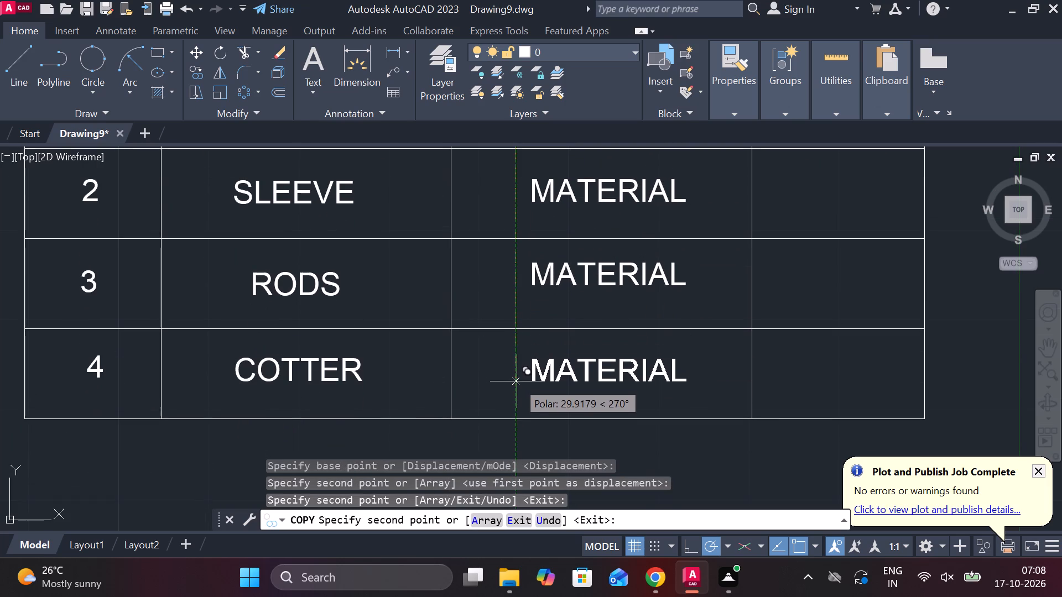
left_click(517, 379)
key("Escape")
Replace the copied MATERIAL text in the SLEEVE row with MILD STEEL.
scroll(553, 305, "down", 2)
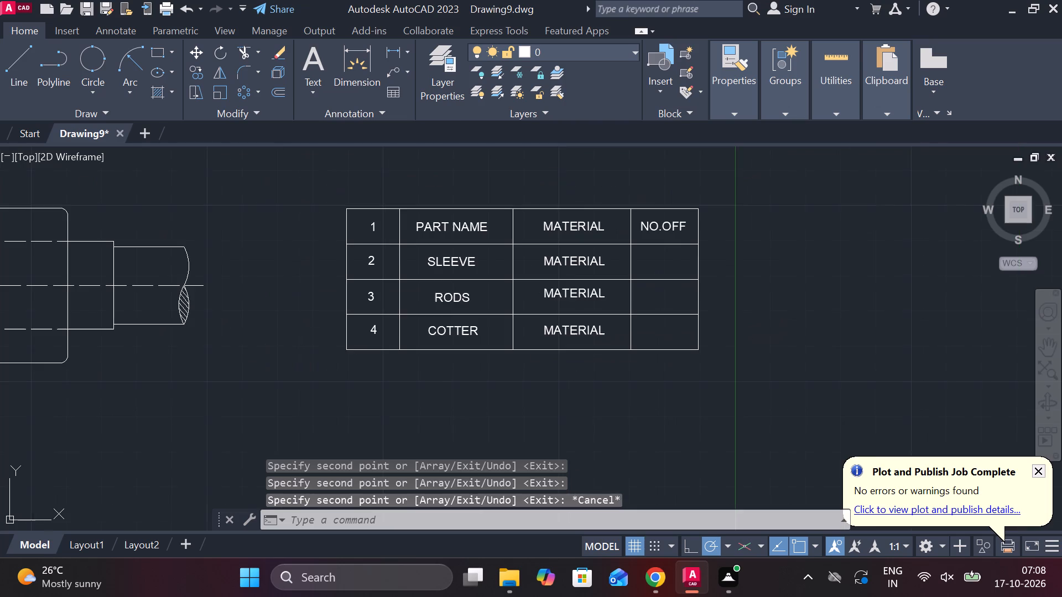
middle_click_drag(553, 305, 544, 327)
scroll(546, 296, "up", 2)
double_click(627, 266)
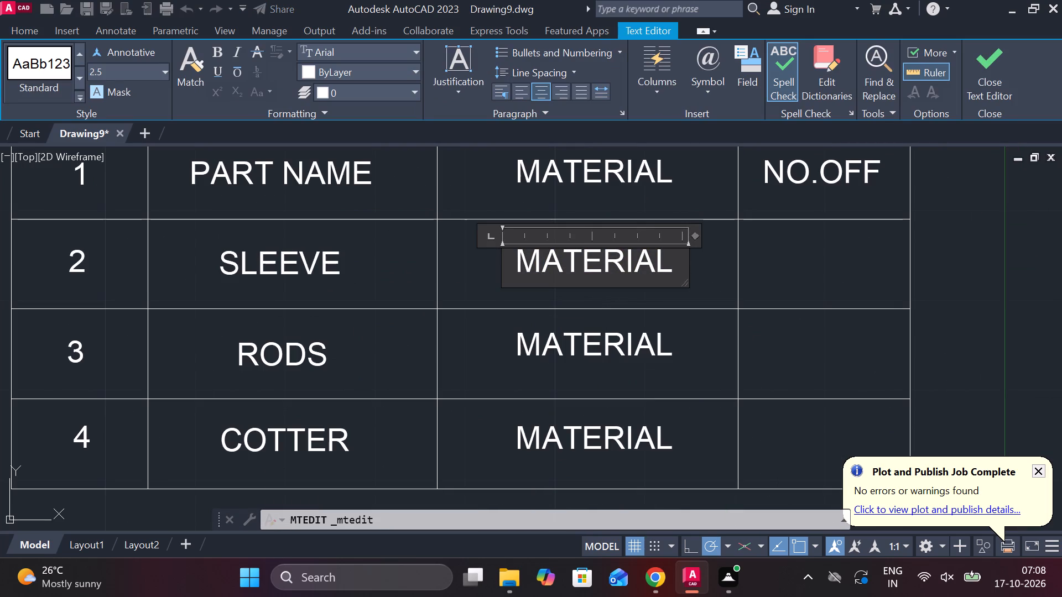
left_click(673, 265)
key("BackSpace")
key("BackSpace")
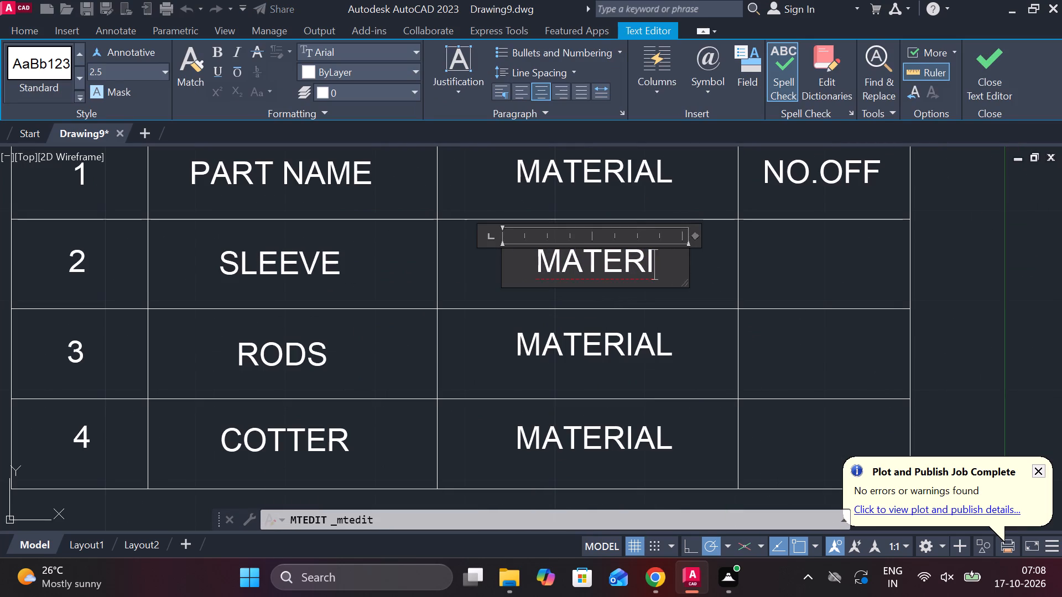
key("BackSpace")
key("BackSpace")
key("BackSpace")
key("BackSpace")
key("BackSpace")
type("ILD STEEL")
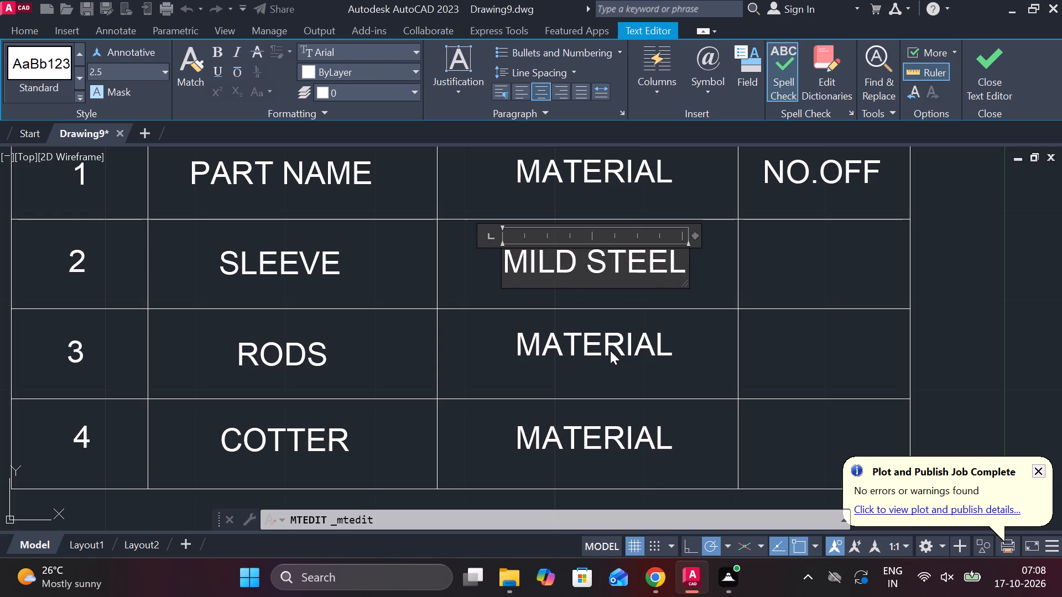
Replace the copied MATERIAL text in the RODS row with MILD STEEL.
left_click(610, 350)
double_click(610, 350)
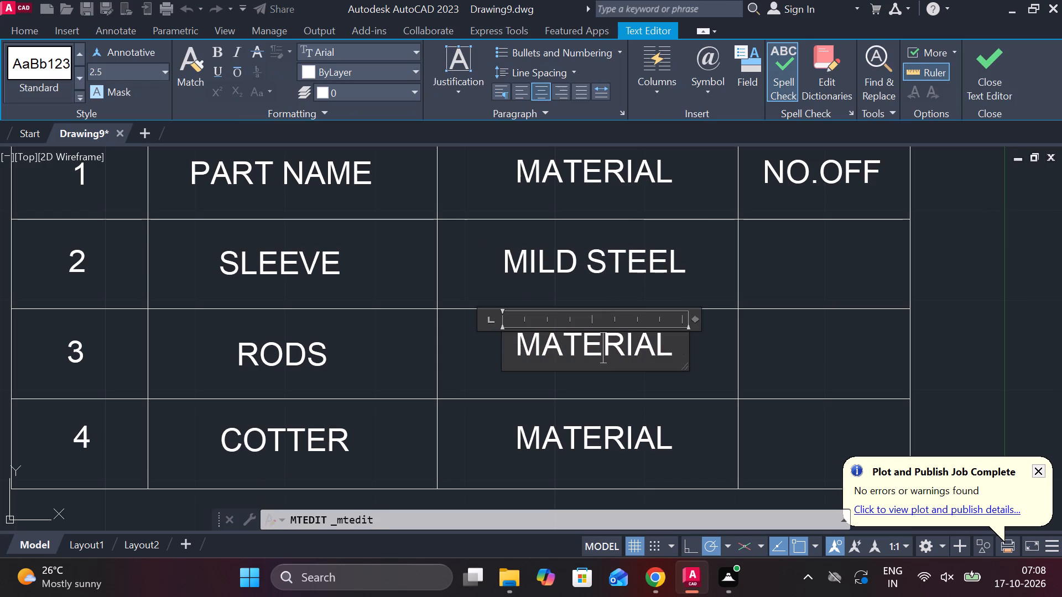
left_click(674, 350)
key("BackSpace")
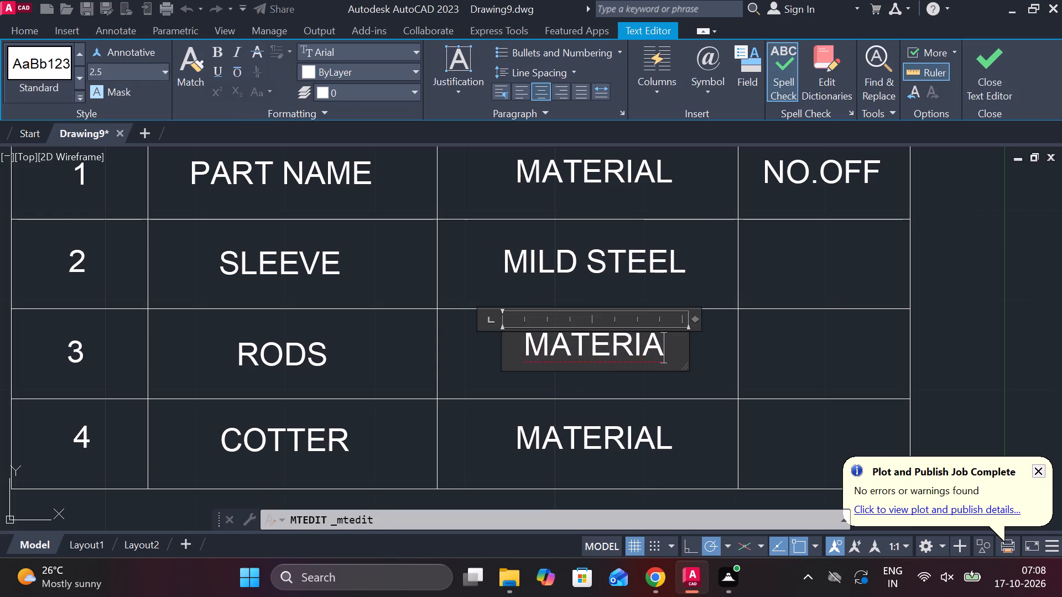
key("BackSpace")
key("BackSpace")
key("BackSpace")
key("BackSpace")
key("BackSpace")
key("BackSpace")
type("ILD STEEL")
Replace the copied MATERIAL text in the COTTER row with STEEL.
left_click(620, 426)
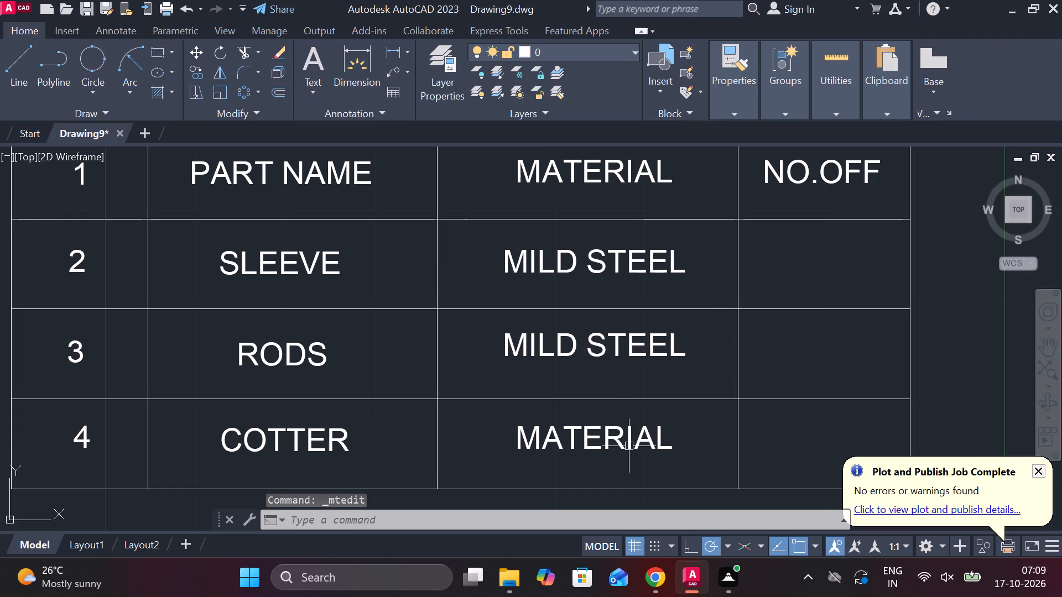
double_click(629, 446)
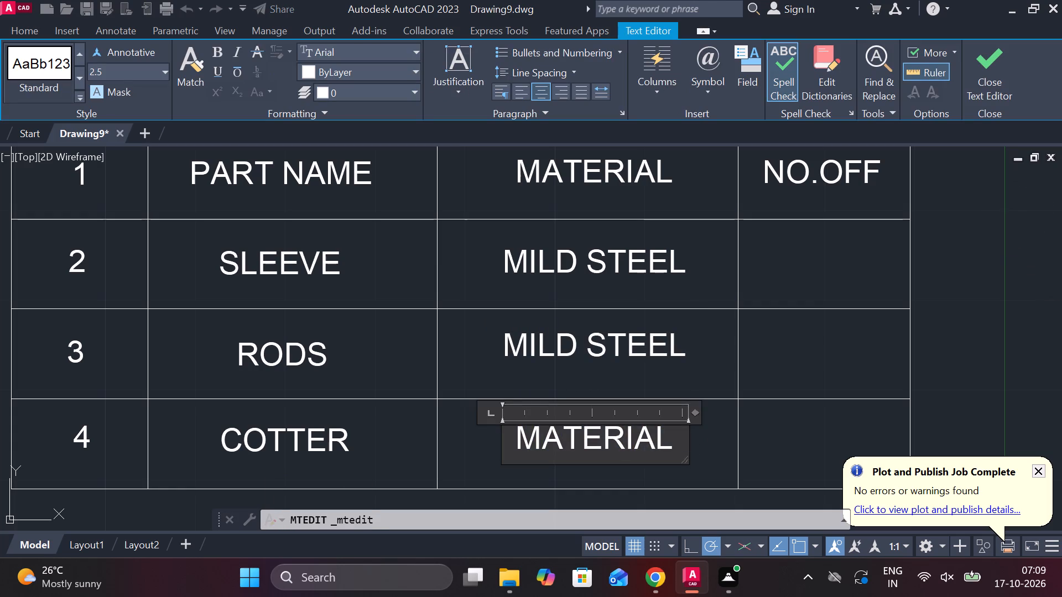
left_click(667, 438)
key("BackSpace")
key("BackSpace")
key("BackSpace")
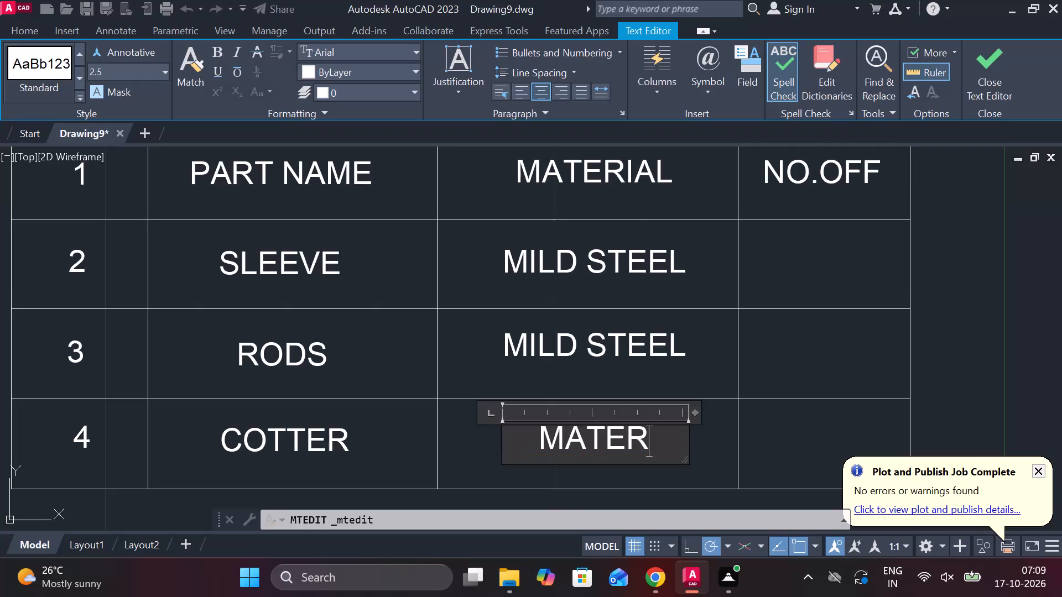
key("BackSpace")
key("BackSpace")
key("BackSpace")
key("BackSpace")
key("BackSpace")
type("STEEL")
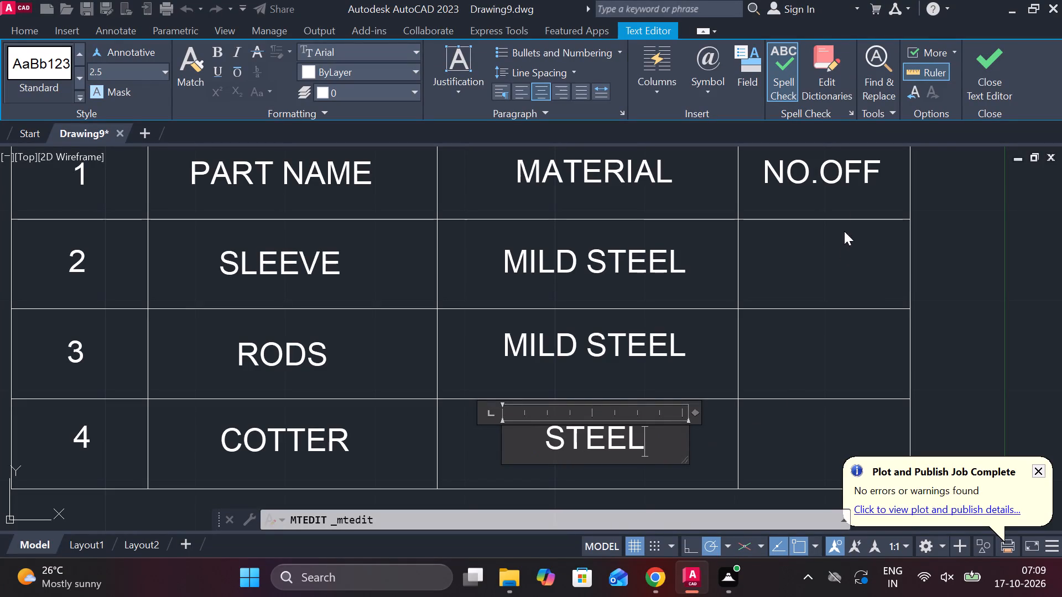
Finish editing the STEEL material text in the COTTER row.
left_click(974, 74)
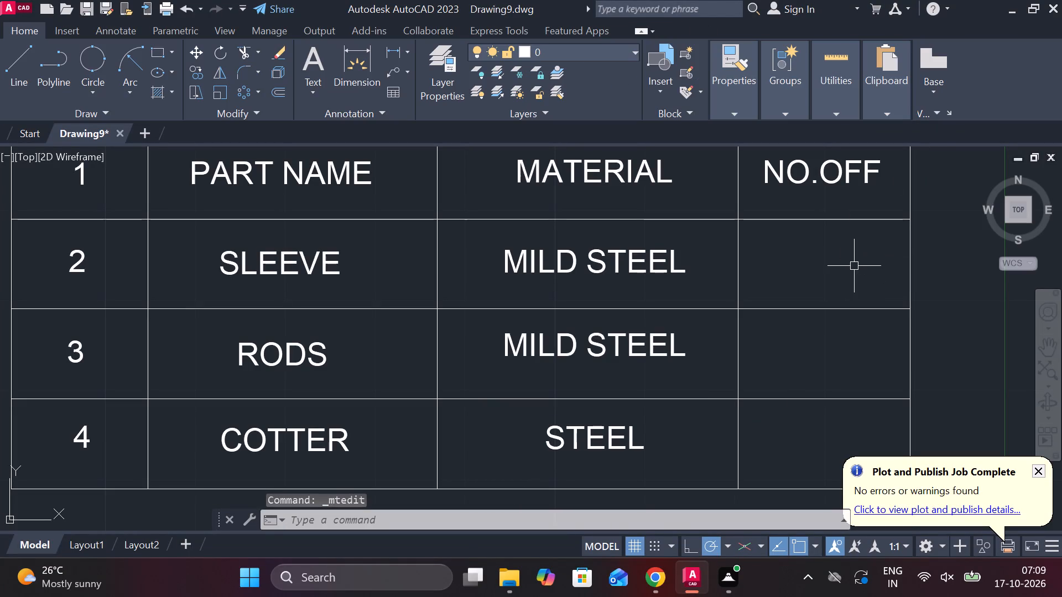
Shift the serial number 4 slightly left in its cell to line up with the numbers above.
scroll(657, 309, "down", 1)
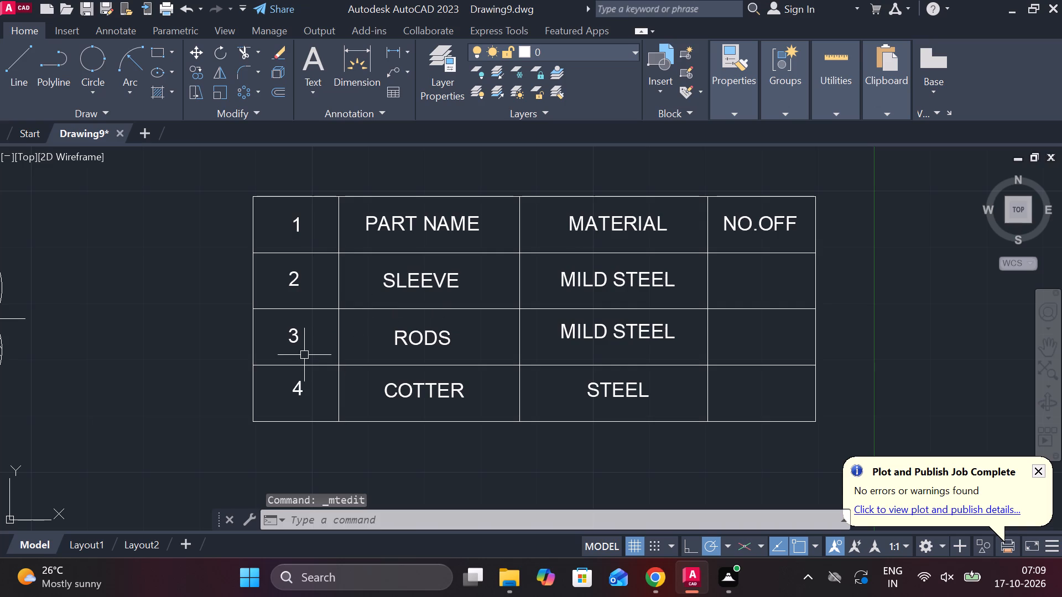
middle_click_drag(327, 411, 434, 420)
scroll(422, 427, "up", 2)
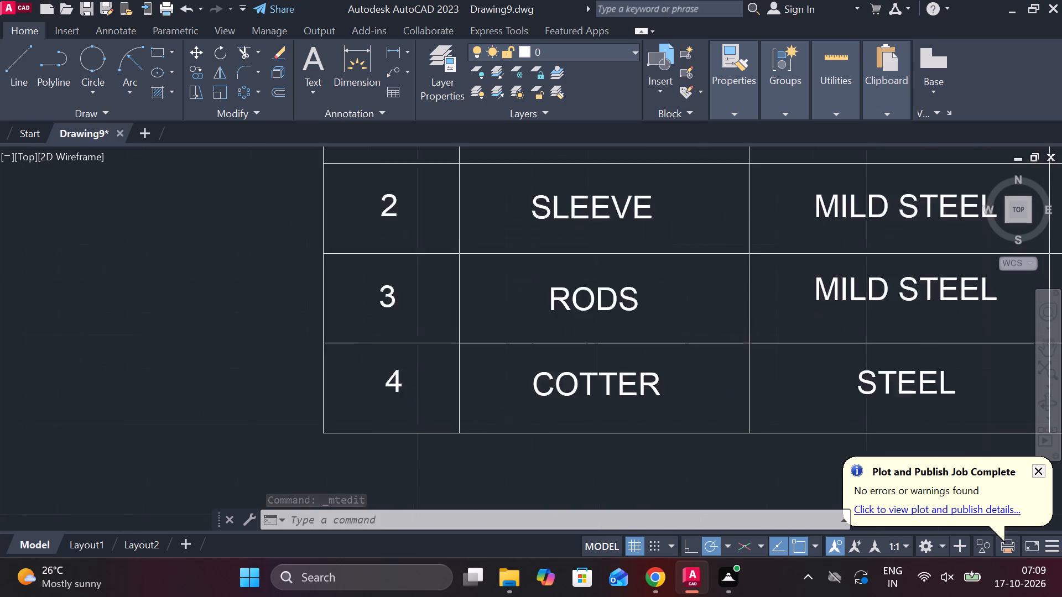
left_click(387, 363)
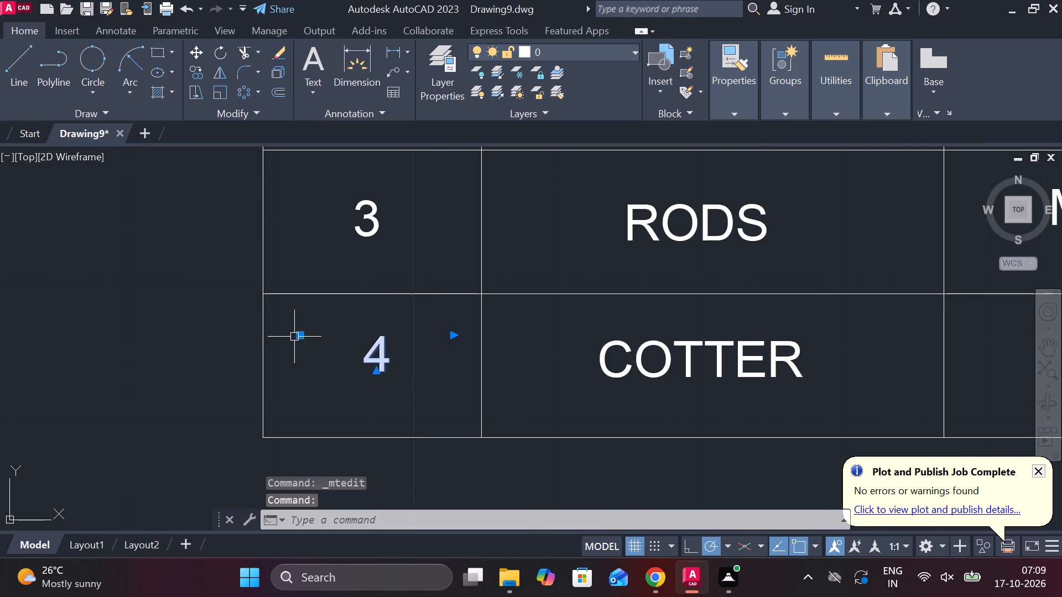
left_click(296, 333)
left_click(289, 333)
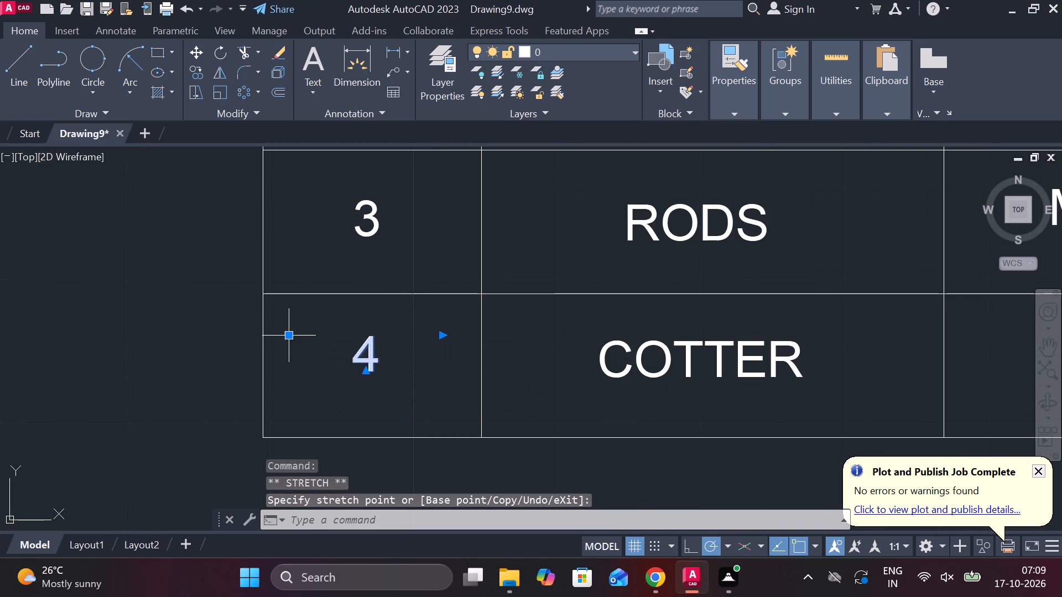
scroll(407, 359, "down", 1)
key("Escape")
Copy the number 1 from the table's first column into the NO.OFF cell of the SLEEVE row.
scroll(450, 377, "down", 2)
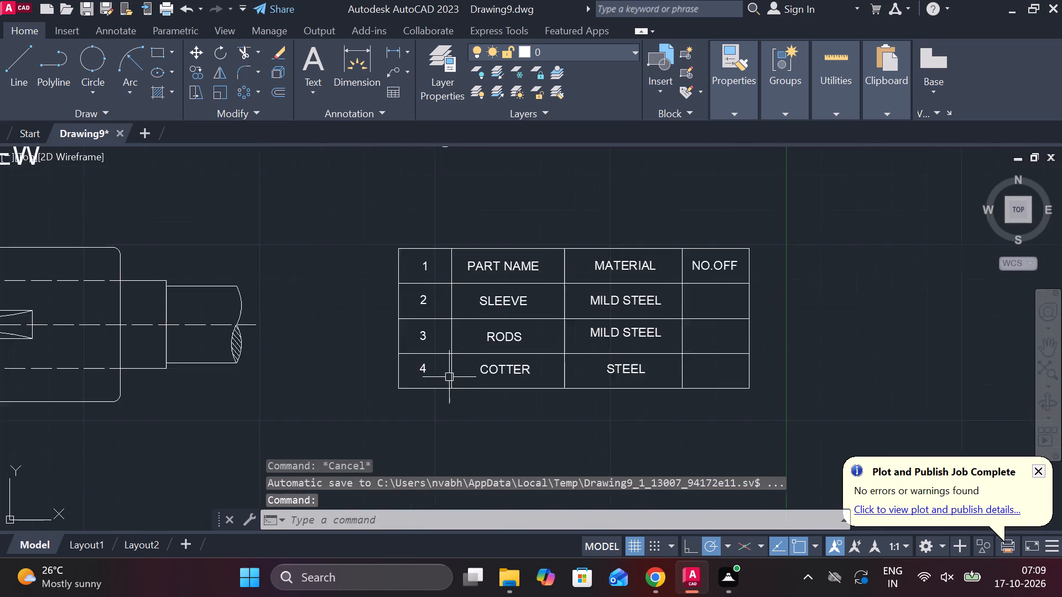
middle_click_drag(446, 377, 397, 374)
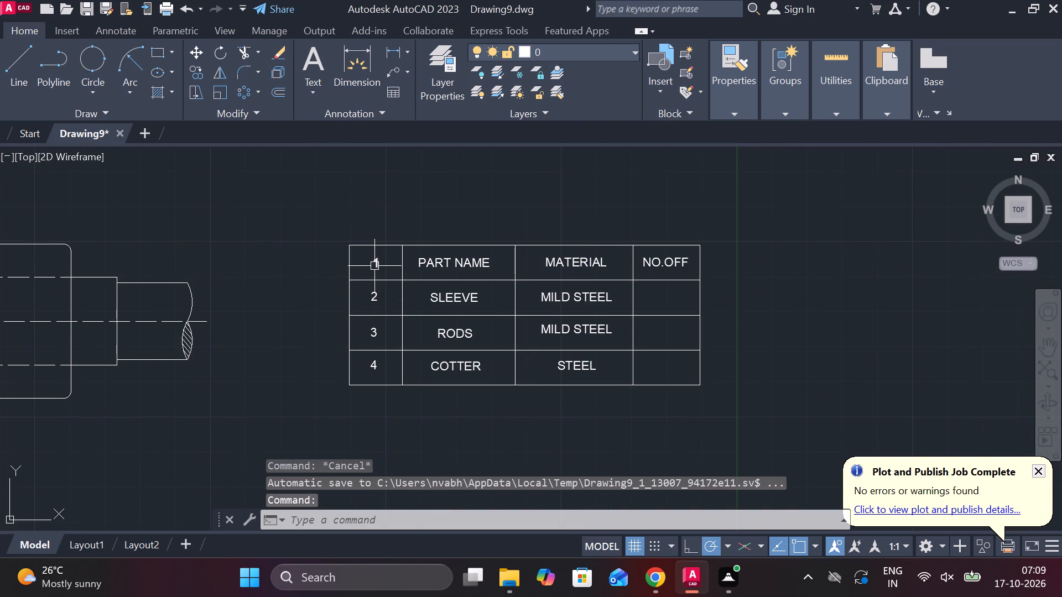
left_click(374, 266)
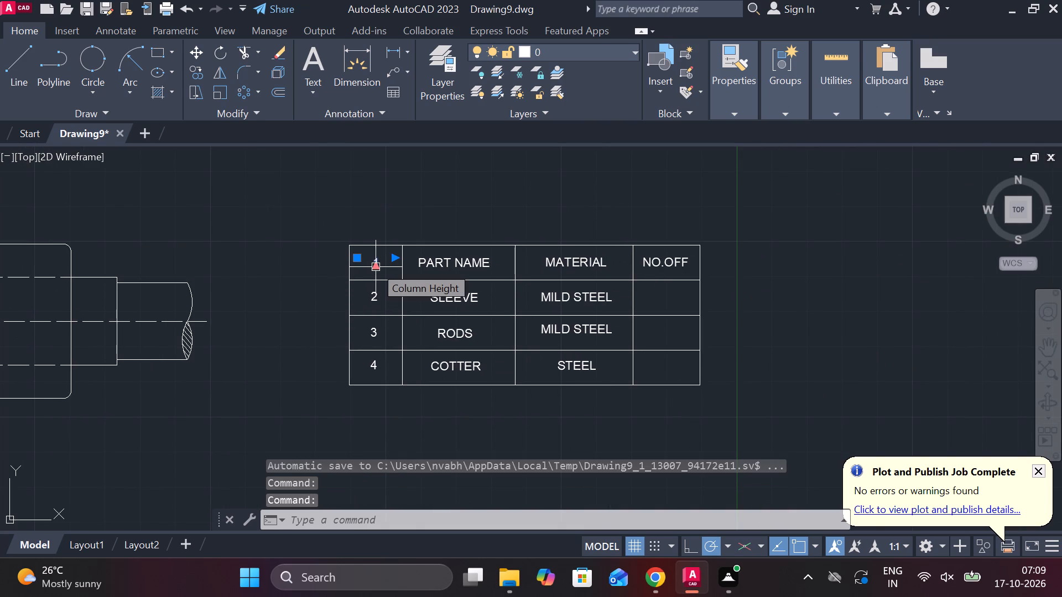
type("CO")
key("Return")
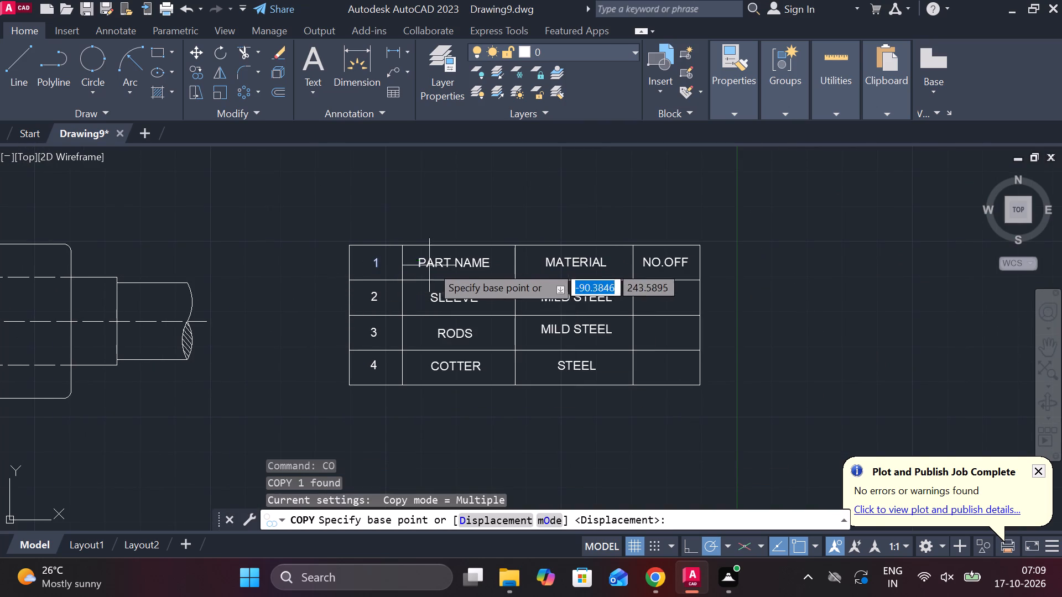
scroll(381, 260, "up", 2)
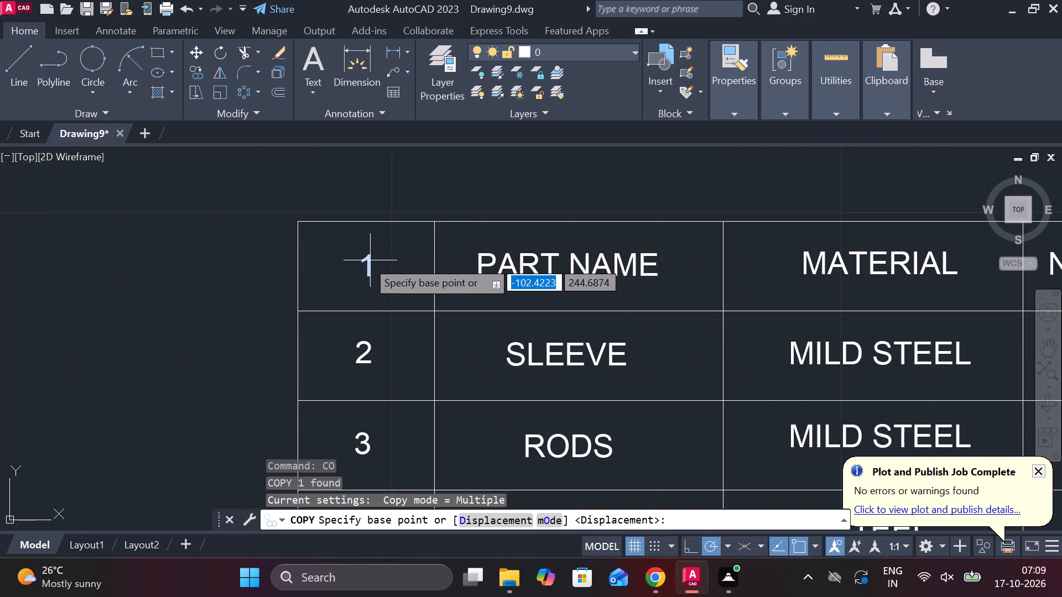
left_click(357, 259)
scroll(404, 288, "down", 1)
middle_click_drag(503, 330, 293, 291)
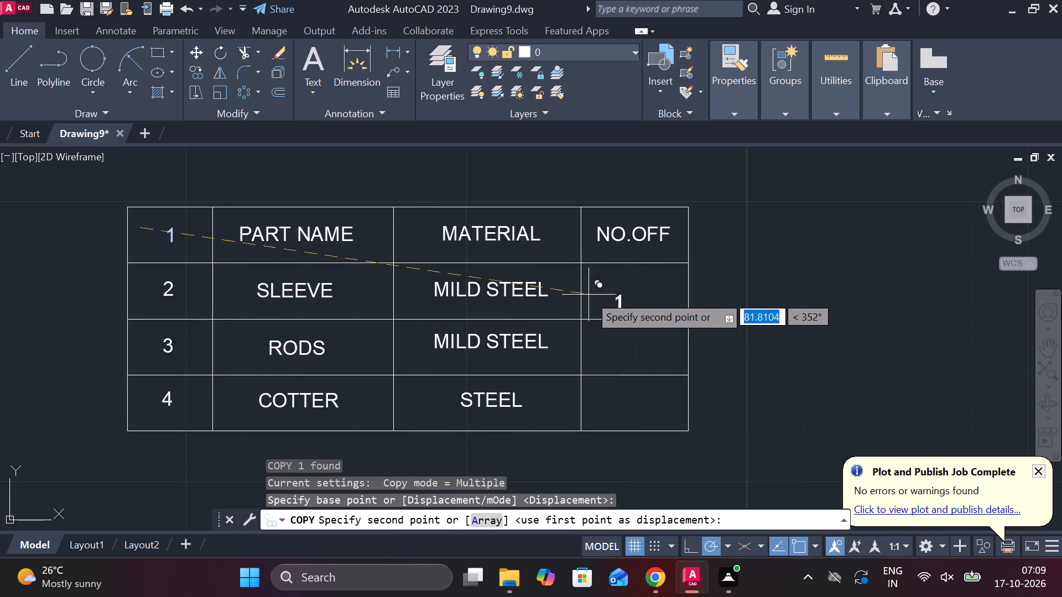
scroll(581, 295, "up", 1)
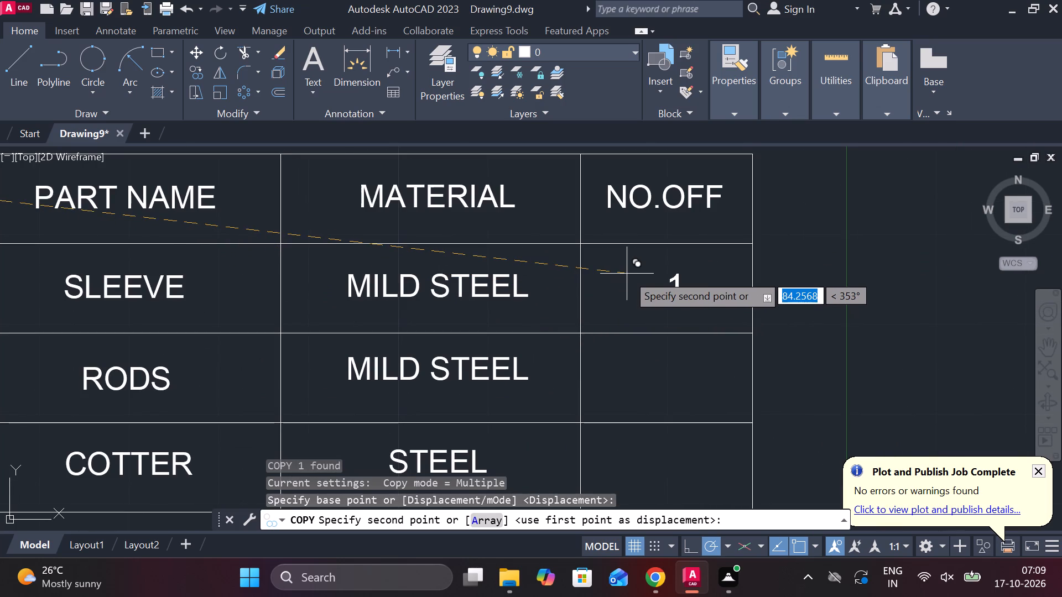
scroll(627, 274, "up", 2)
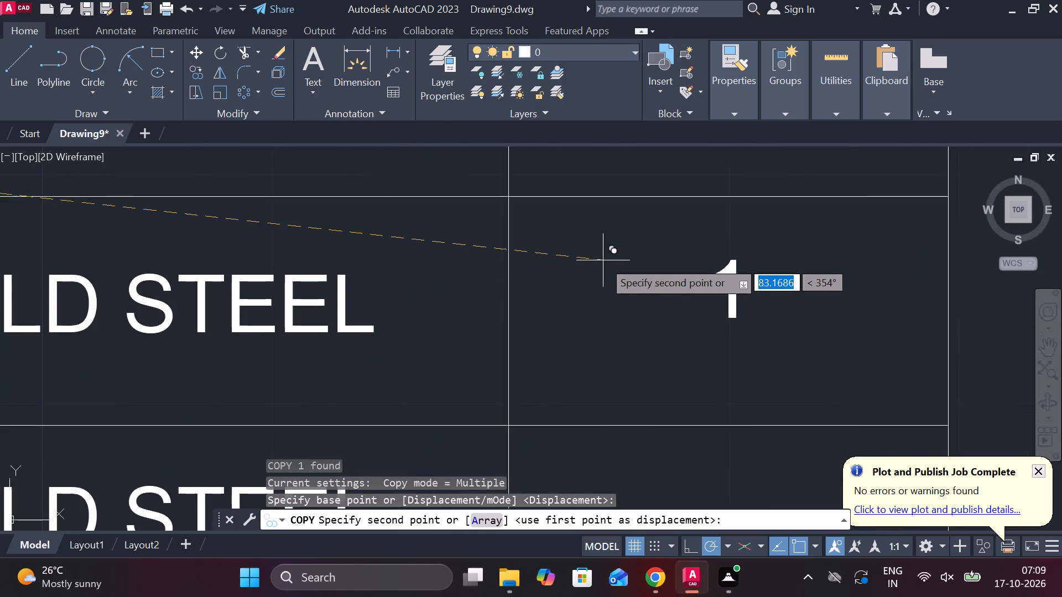
left_click(607, 266)
scroll(607, 266, "down", 2)
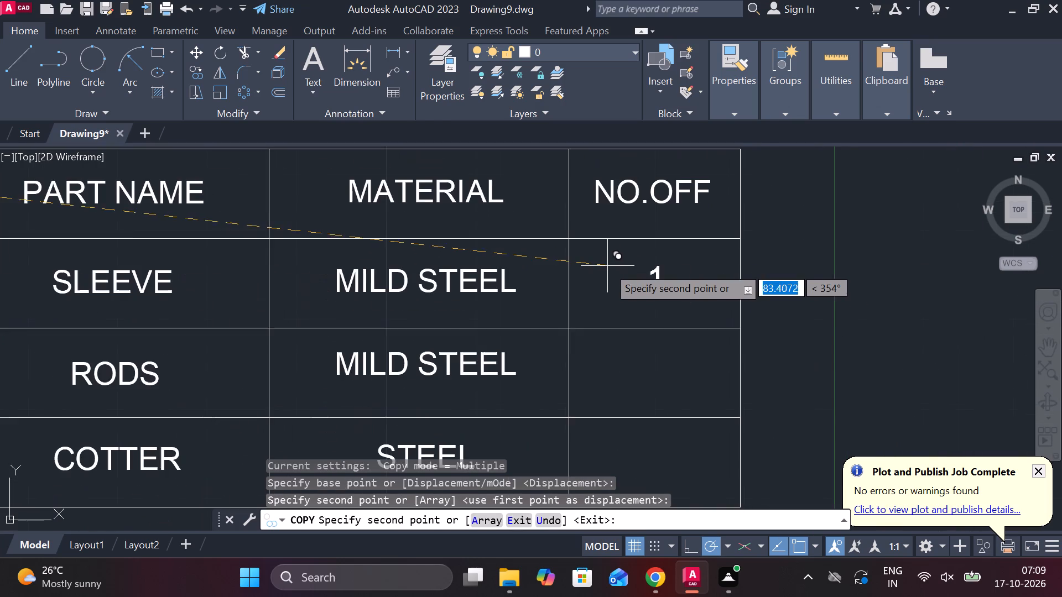
middle_click_drag(549, 321, 628, 280)
middle_click_drag(639, 273, 455, 153)
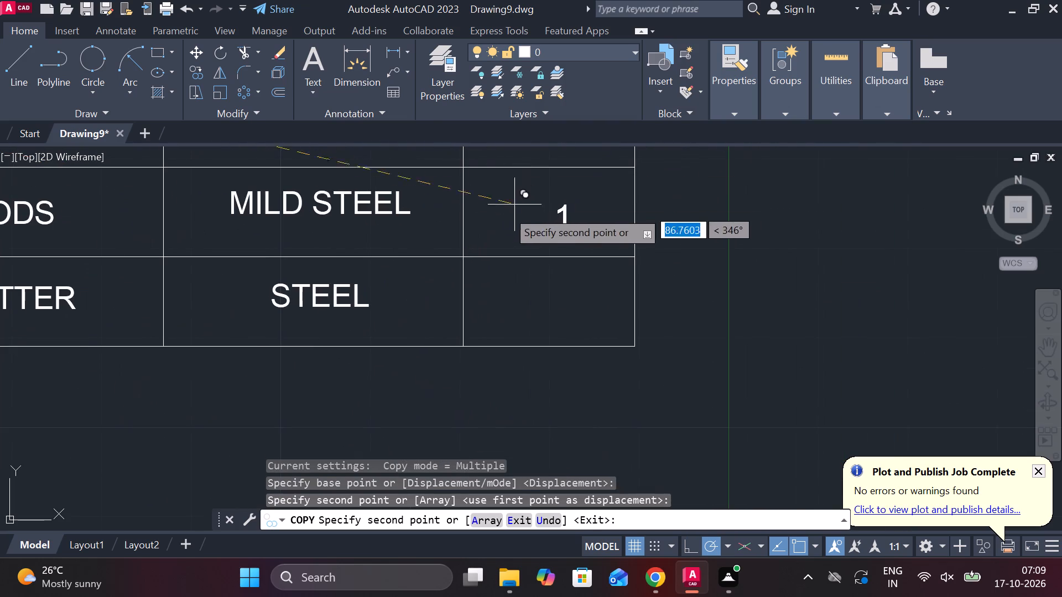
key("Escape")
Copy the serial number 2 into the NO.OFF cells of the RODS and COTTER rows.
scroll(501, 233, "down", 2)
middle_click_drag(450, 280, 569, 312)
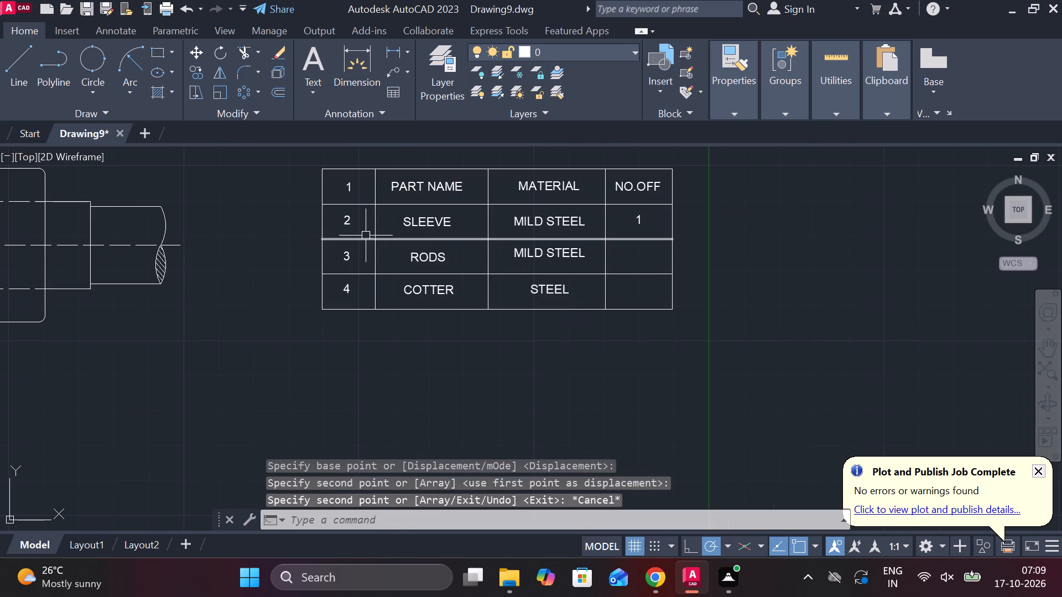
left_click(348, 223)
type("CO")
key("Return")
left_click(340, 222)
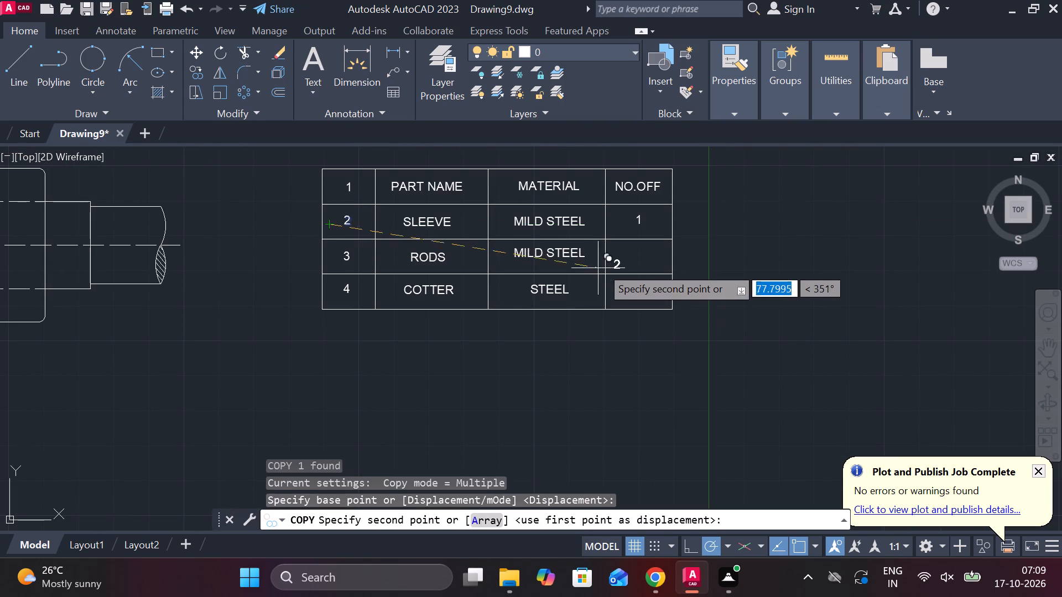
scroll(602, 265, "up", 1)
left_click(630, 255)
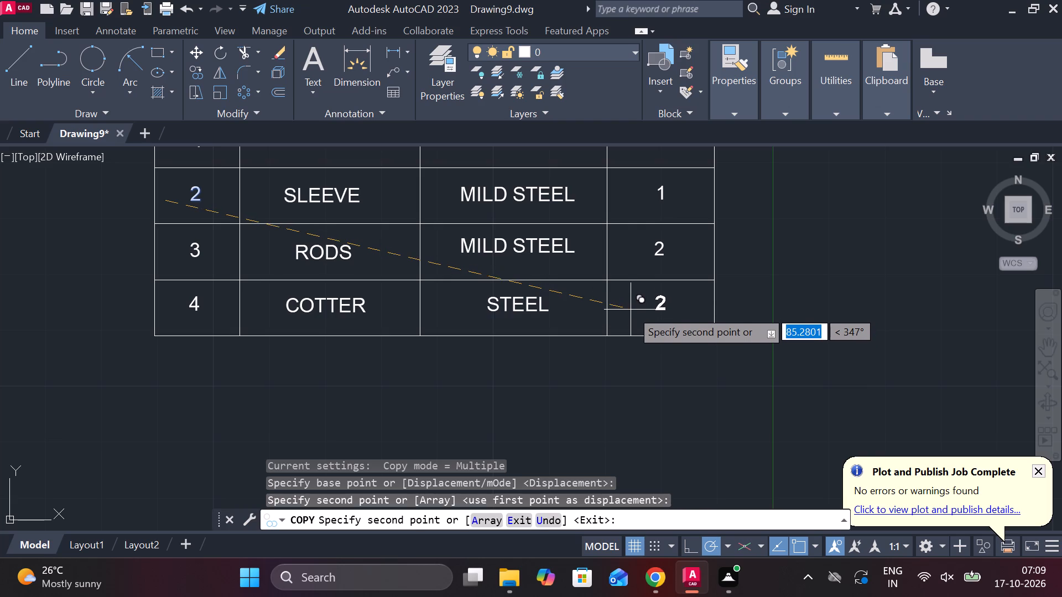
left_click(631, 310)
scroll(782, 308, "down", 1)
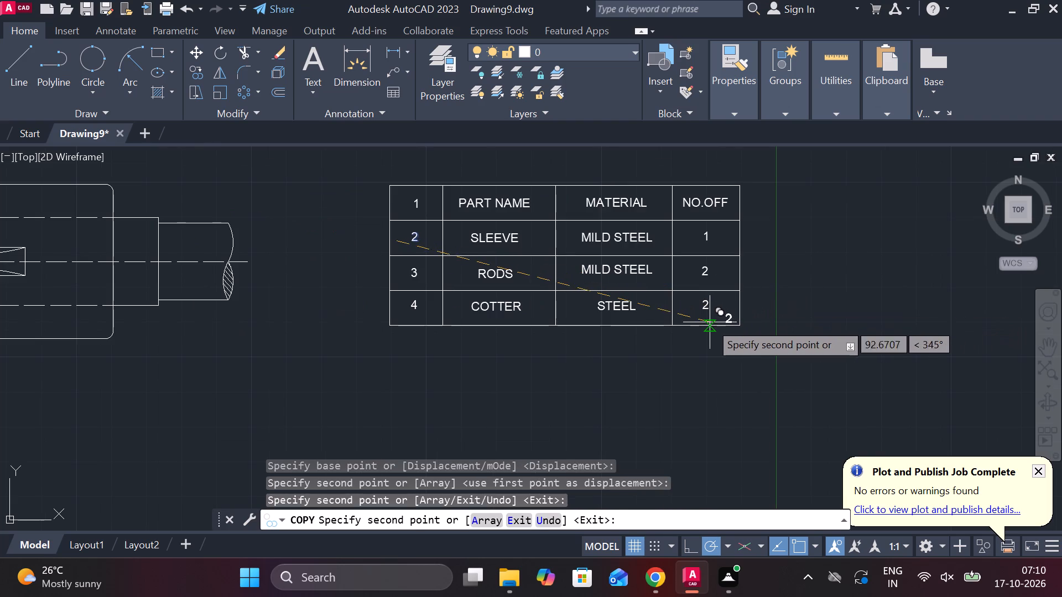
key("Escape")
Copy the LEFT SIDE VIEW title and place the copy just above the parts table.
scroll(653, 312, "down", 1)
middle_click_drag(456, 306, 473, 311)
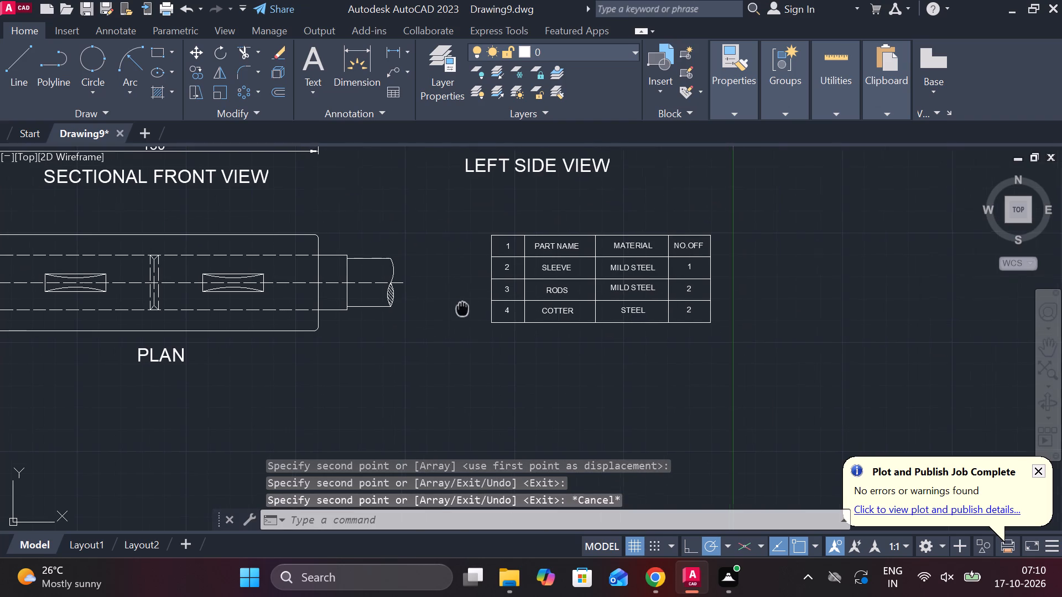
middle_click_drag(473, 311, 493, 348)
middle_click_drag(488, 304, 444, 332)
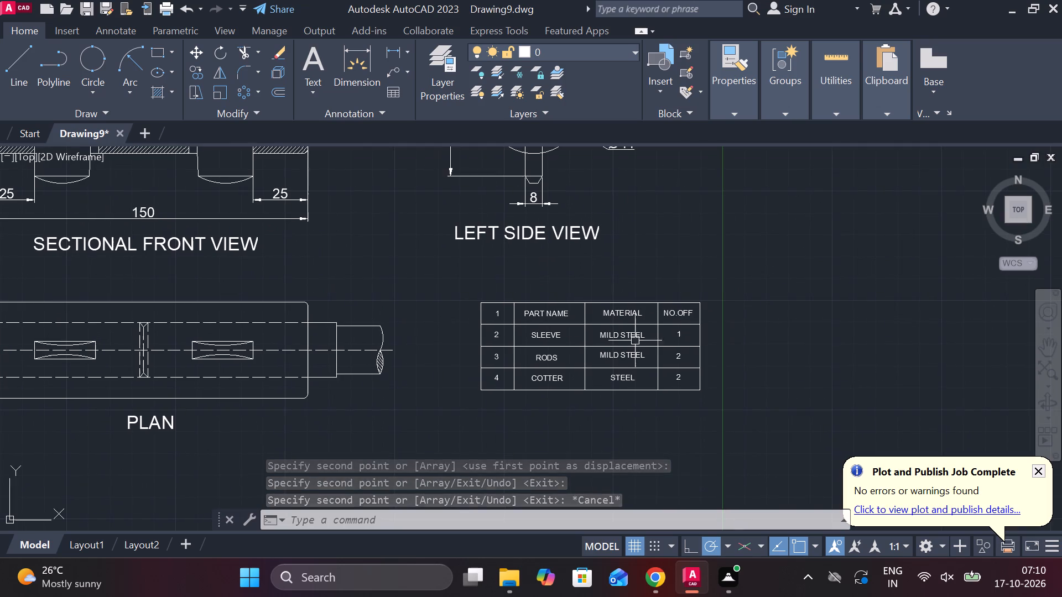
scroll(687, 290, "up", 1)
left_click(518, 197)
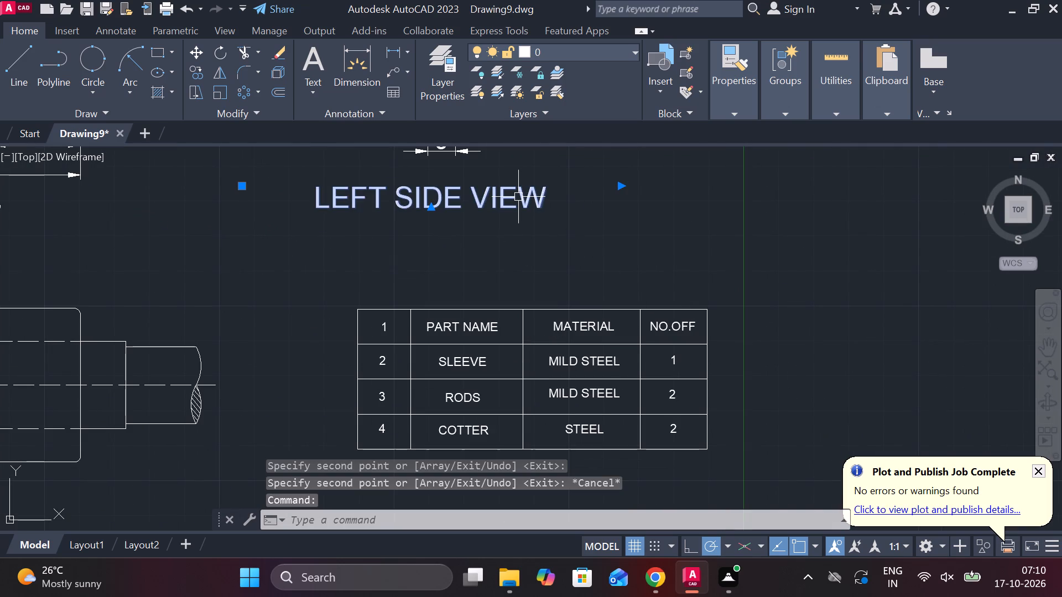
key("ctrl+c")
key("ctrl+v")
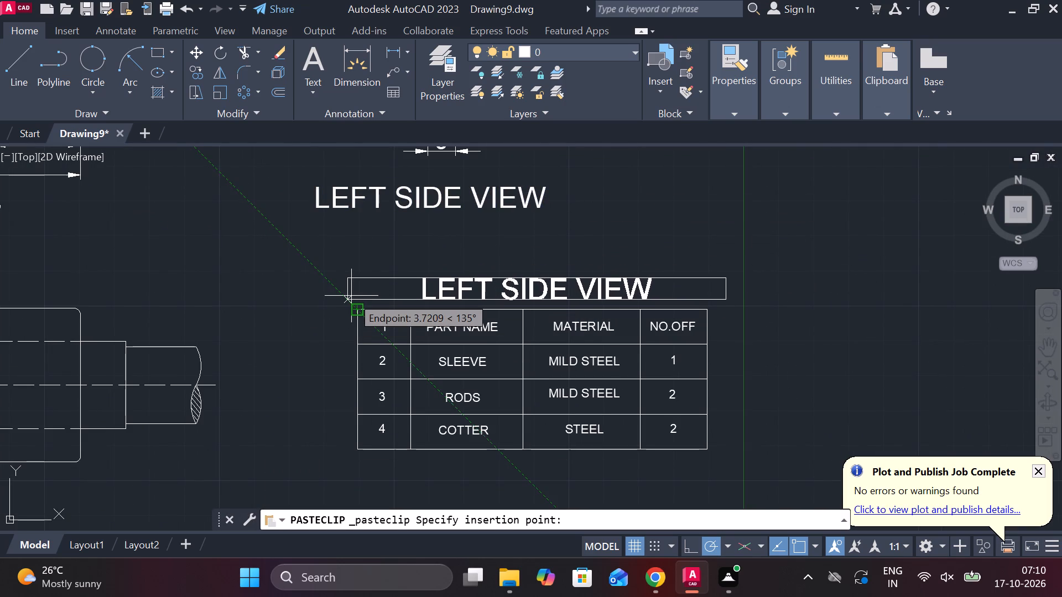
left_click(351, 296)
Replace the copied title text above the table with BILL OF MATERIALS.
double_click(508, 285)
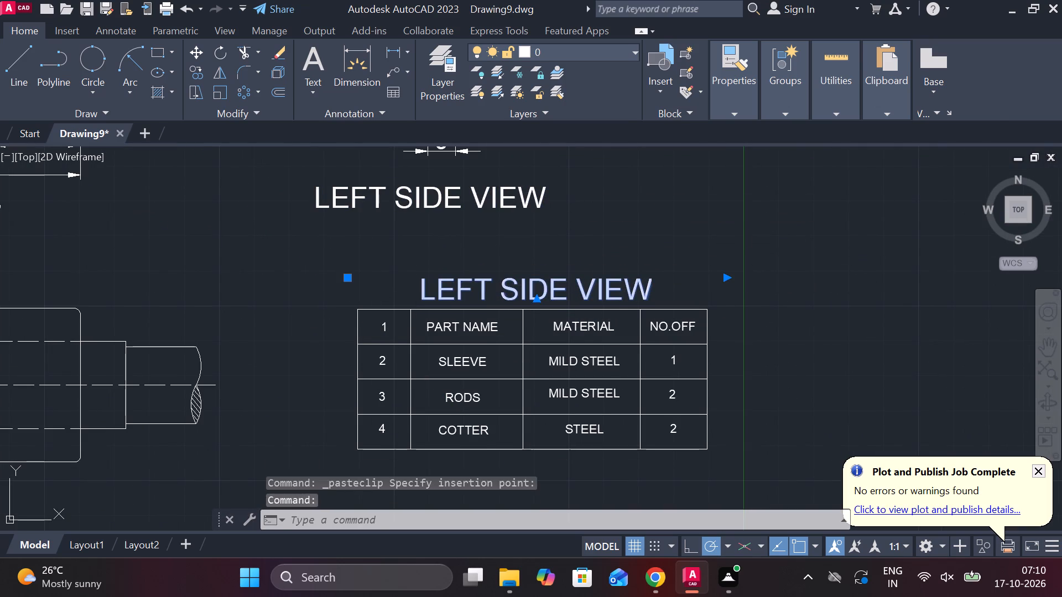
left_click(662, 286)
key("BackSpace")
key("BackSpace")
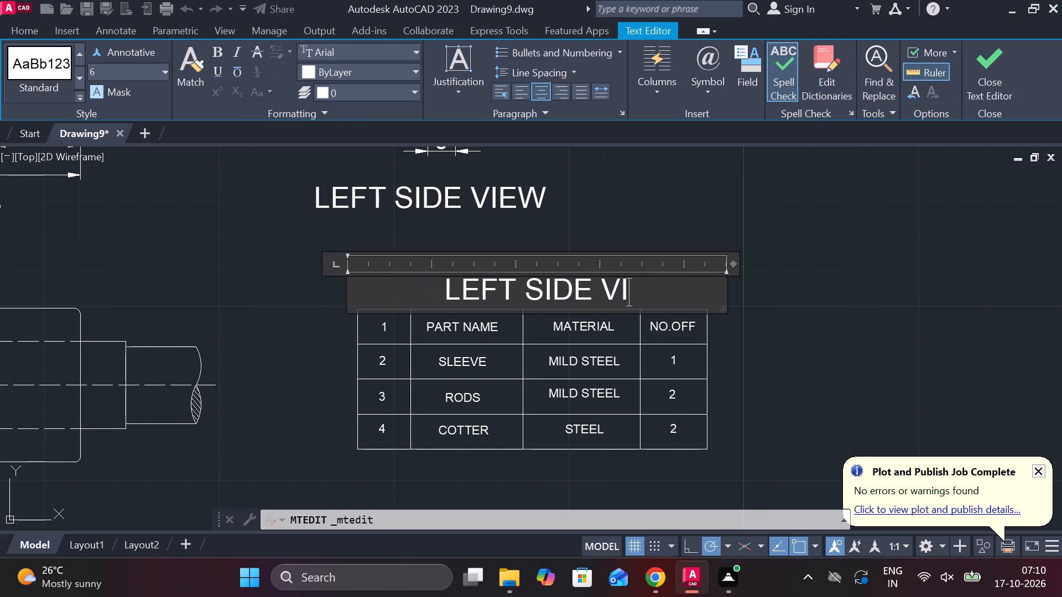
key("BackSpace")
key("BackSpace")
key("BackSpace")
key("BackSpace")
key("BackSpace")
key("BackSpace")
key("BackSpace")
key("BackSpace")
key("BackSpace")
key("BackSpace")
key("BackSpace")
key("BackSpace")
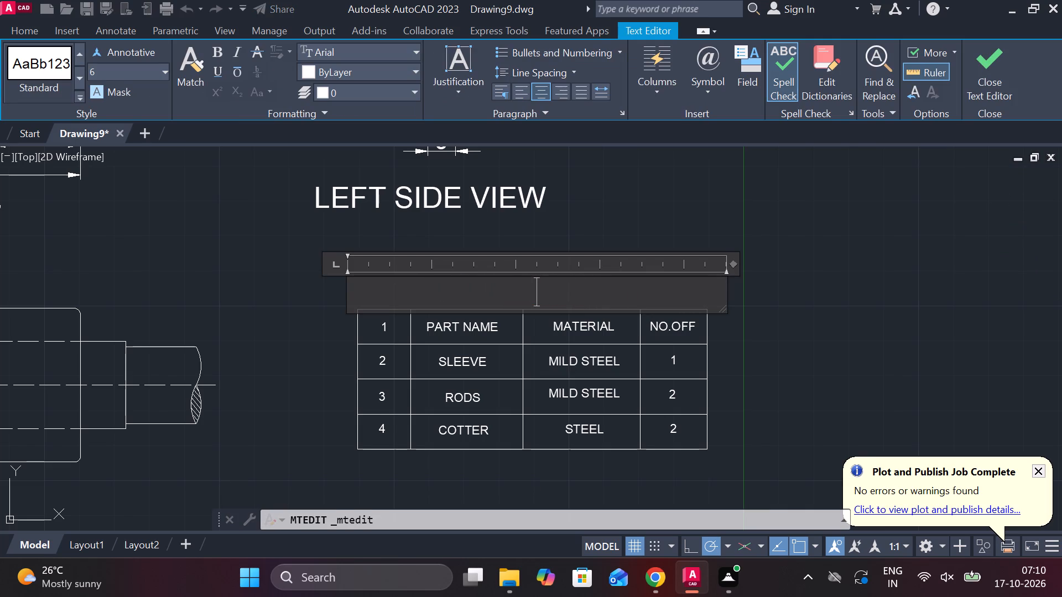
type("BILL OF MA")
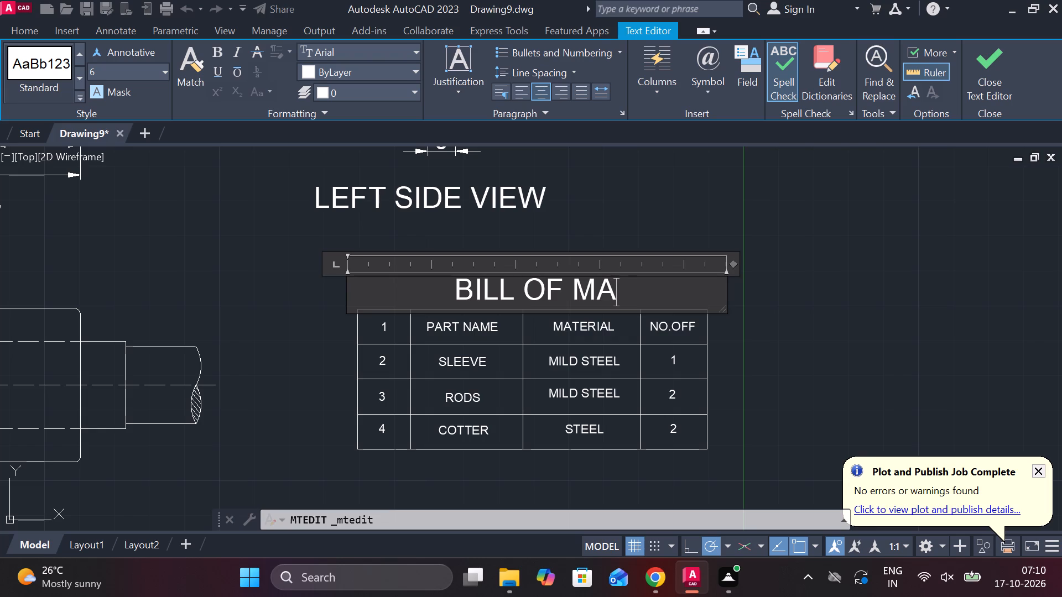
type("TERIALS")
Make the BILL OF MATERIALS title annotative and set its text height to 4.5.
left_click(141, 60)
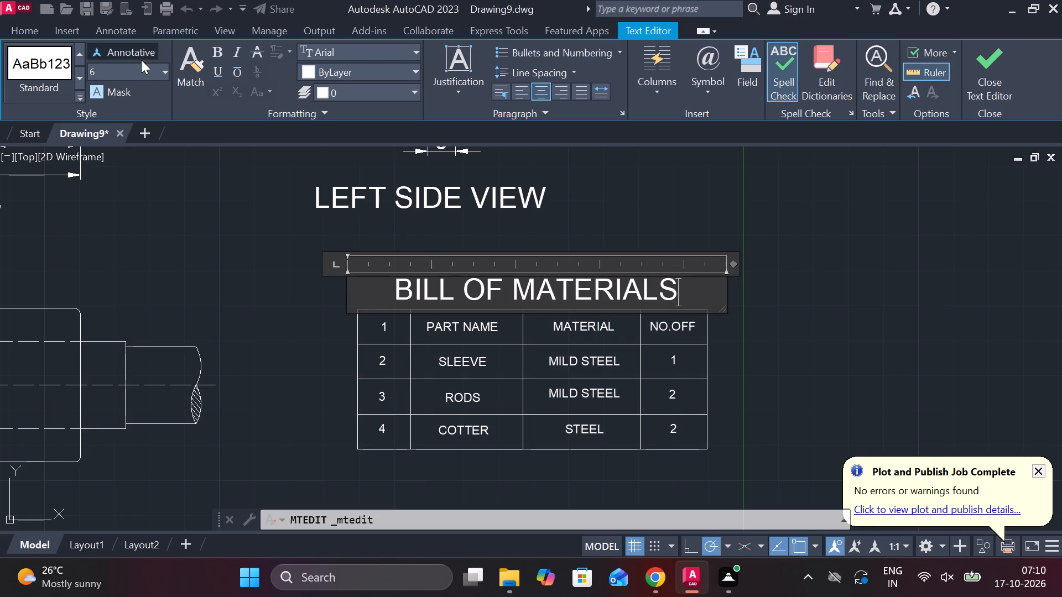
left_click(152, 73)
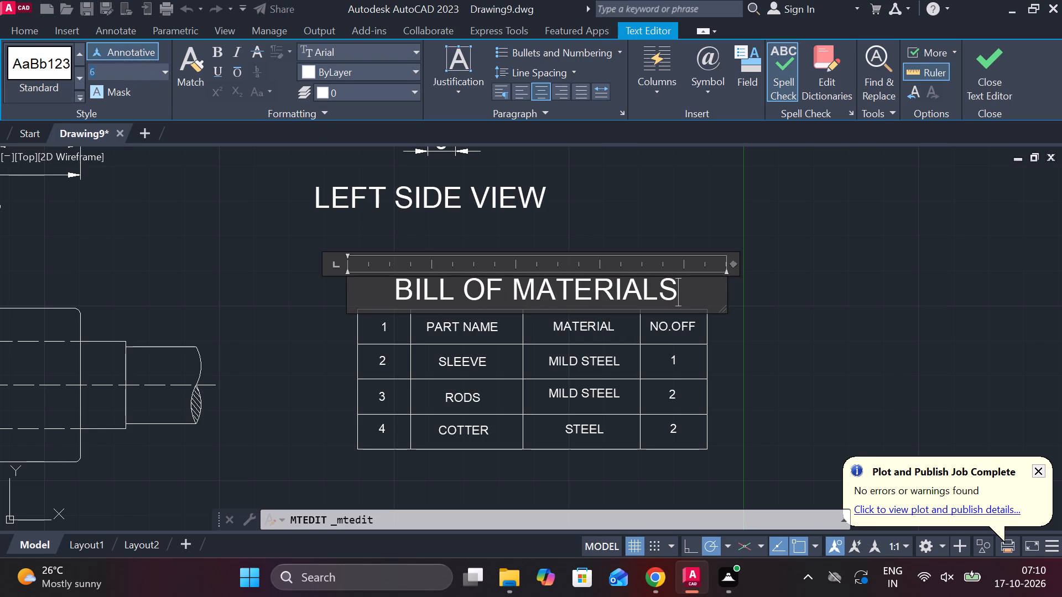
left_click(691, 290)
left_click_drag(691, 290, 387, 292)
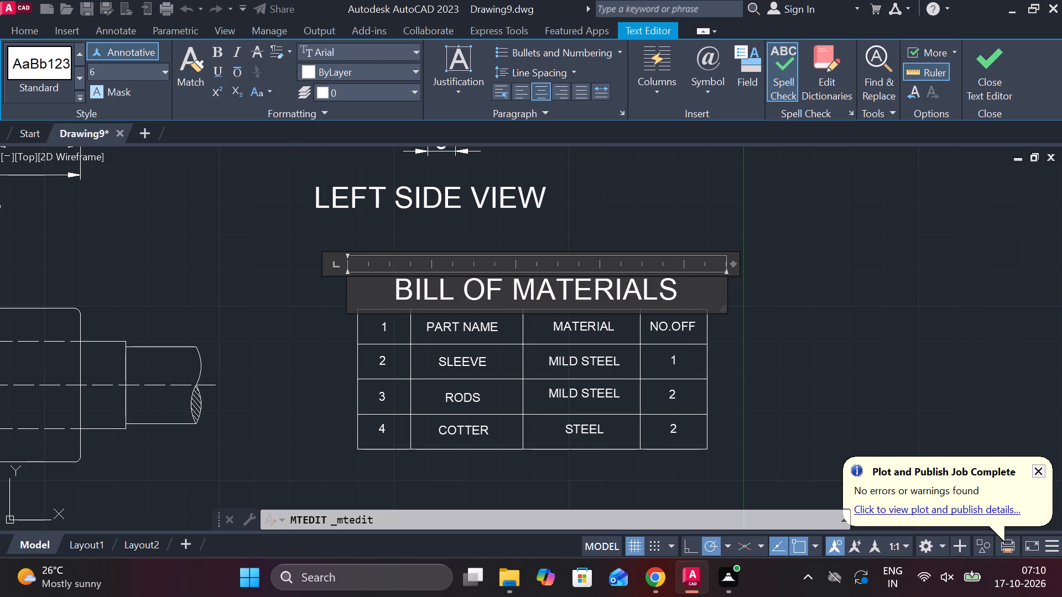
left_click(150, 75)
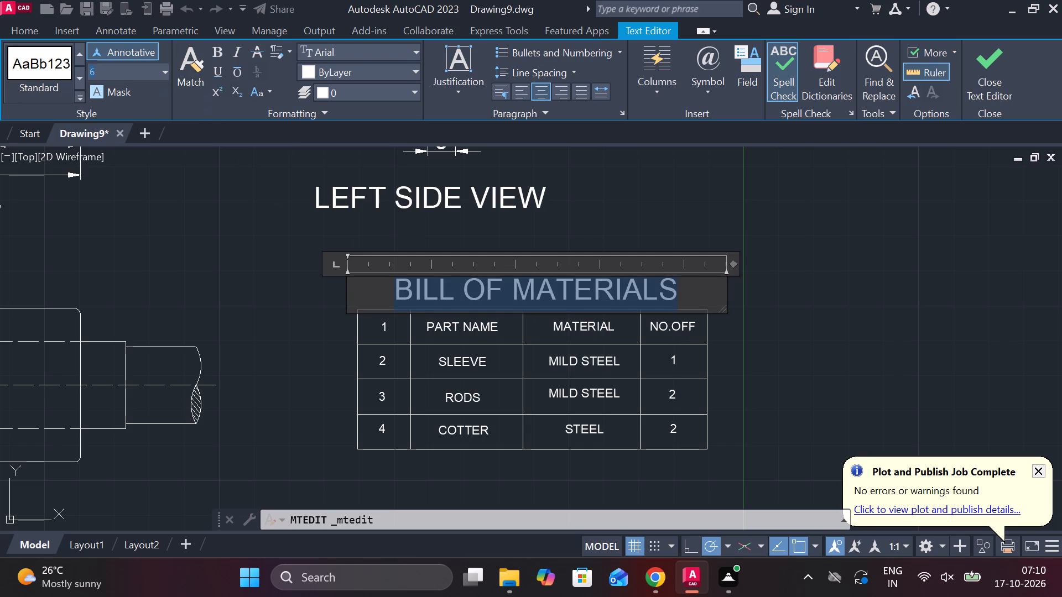
left_click(163, 70)
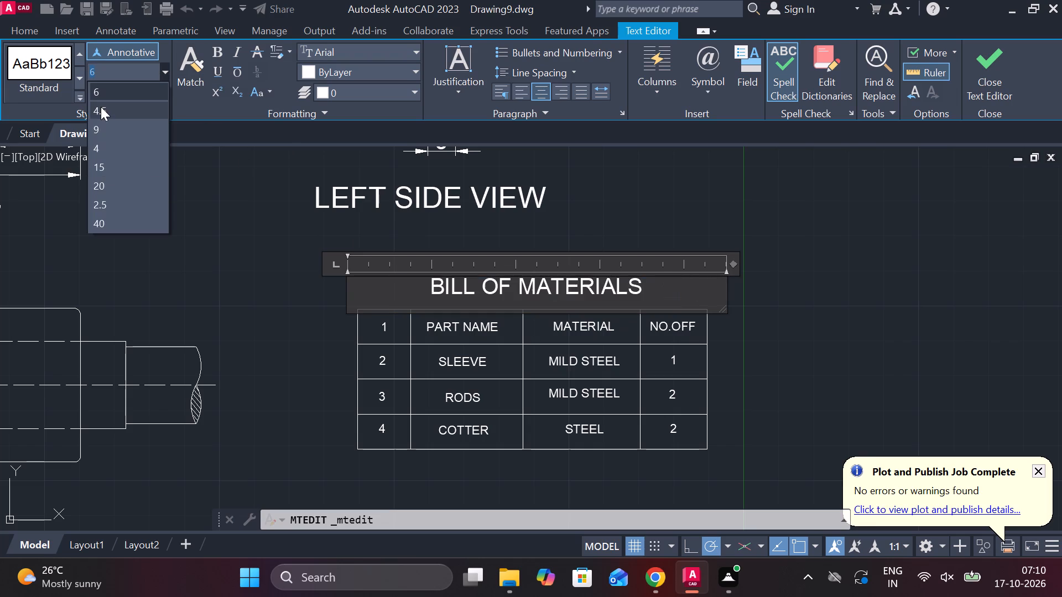
left_click(101, 107)
left_click(974, 71)
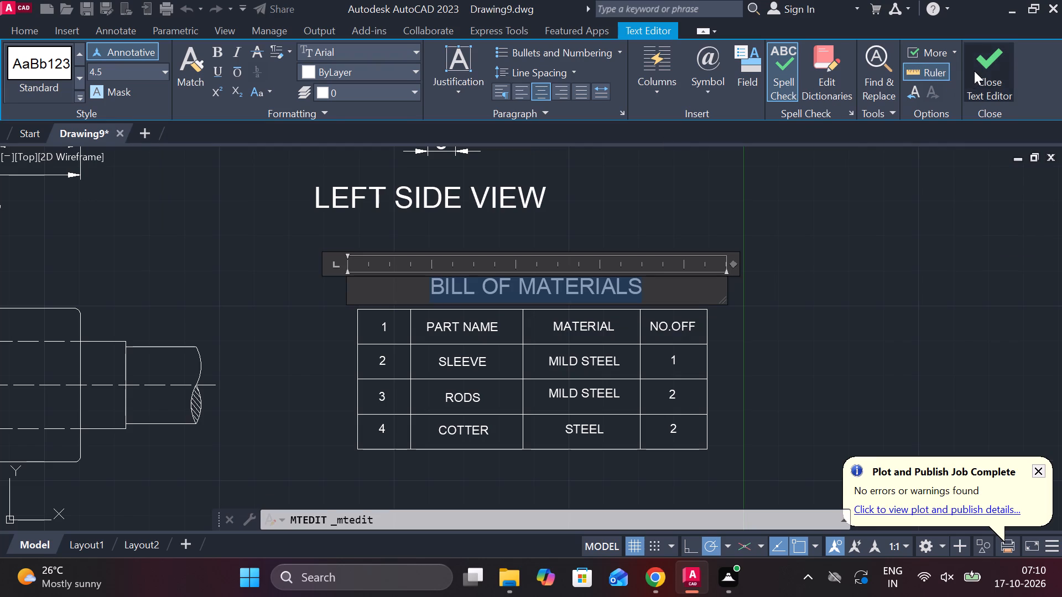
scroll(615, 317, "down", 2)
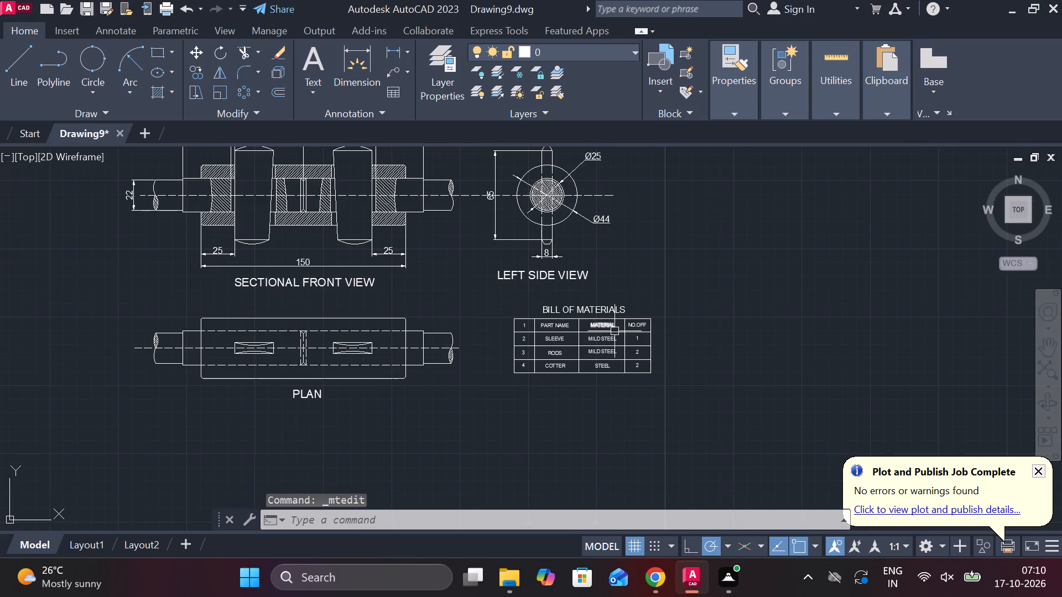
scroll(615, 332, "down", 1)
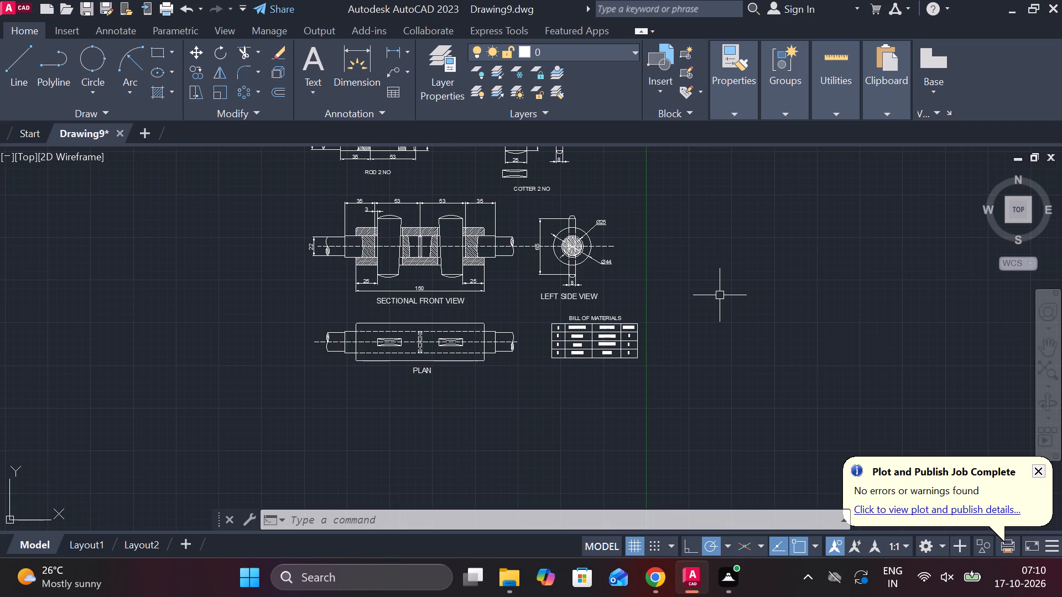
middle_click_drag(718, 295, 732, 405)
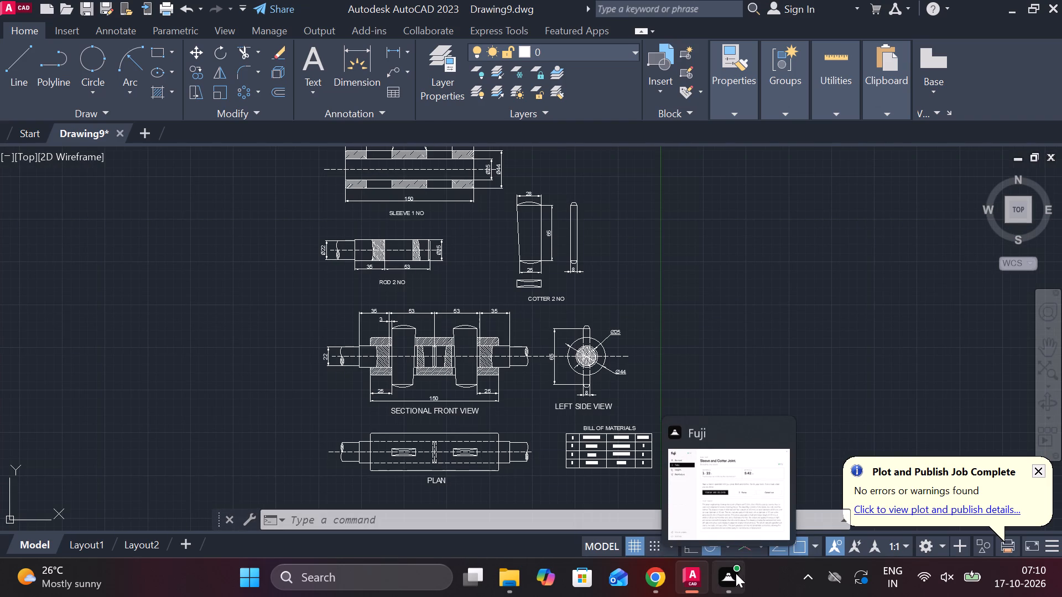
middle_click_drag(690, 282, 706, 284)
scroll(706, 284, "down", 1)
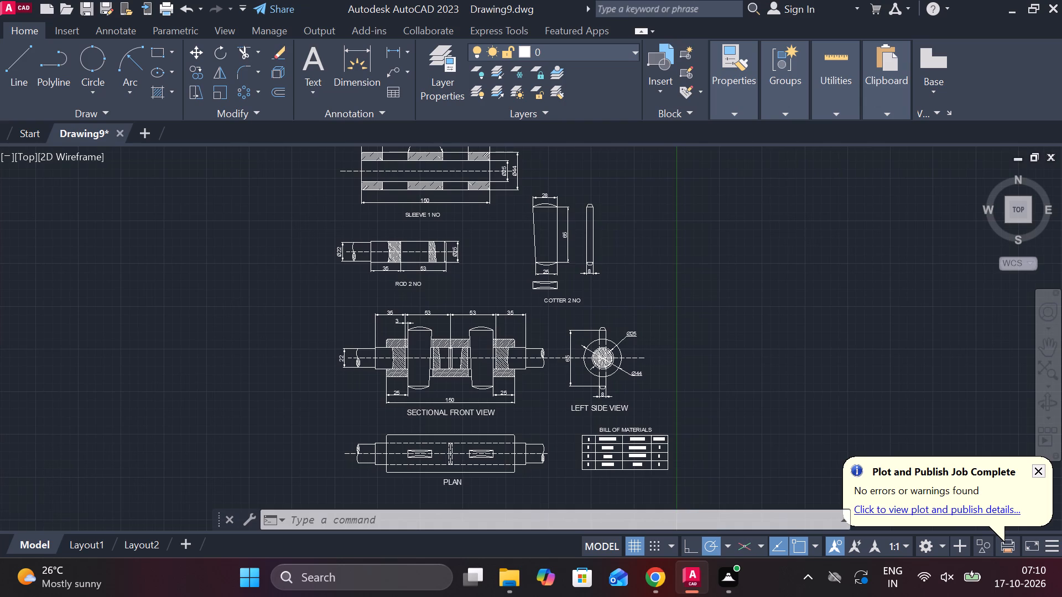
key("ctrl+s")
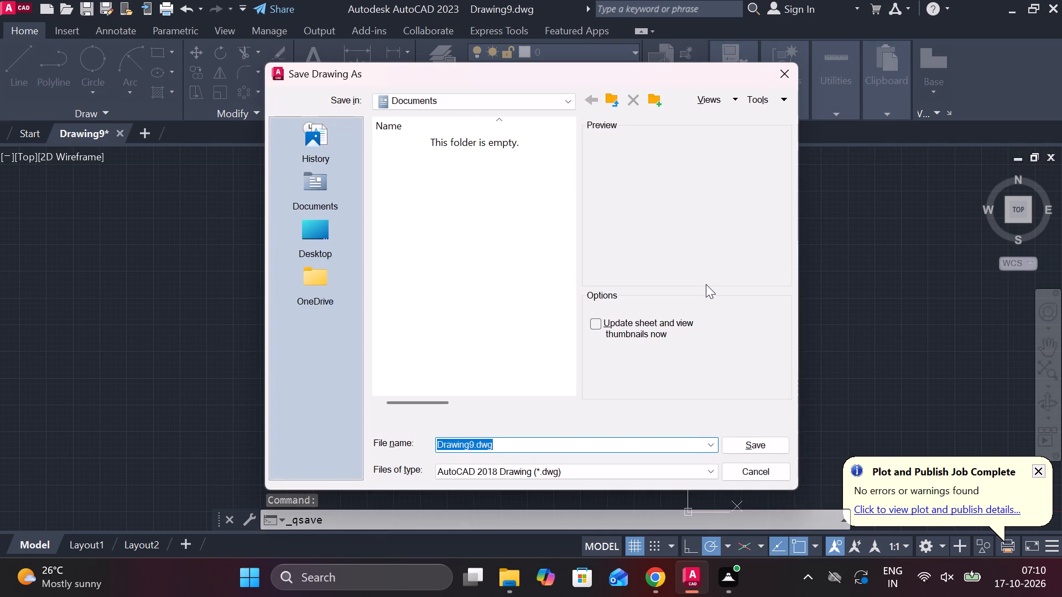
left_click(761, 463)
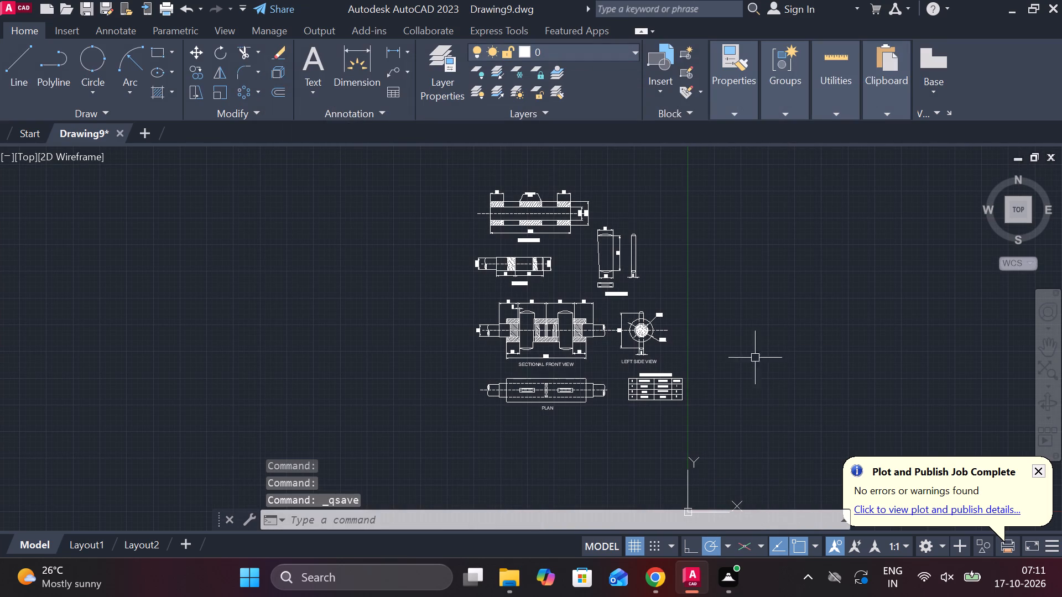
Copy the SECTIONAL FRONT VIEW title and place the copy above the sleeve view as a main heading.
scroll(544, 296, "up", 2)
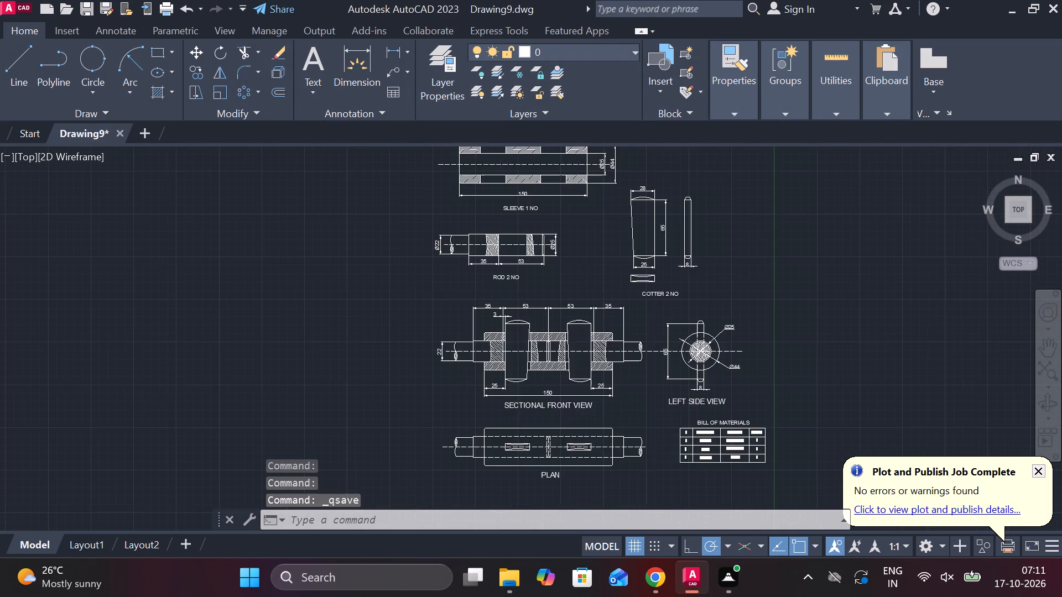
left_click(561, 467)
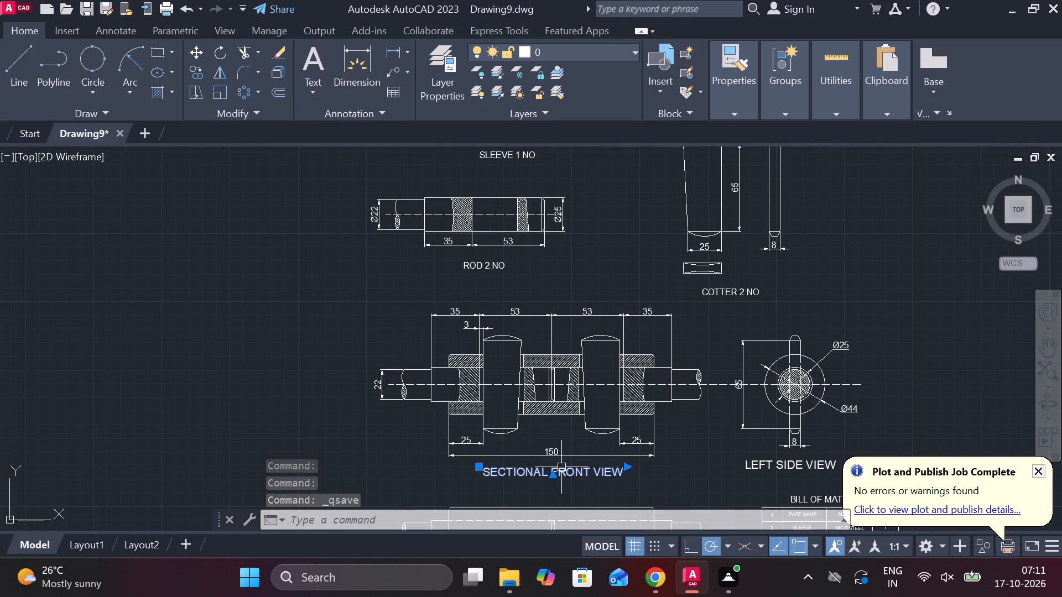
key("ctrl+c")
scroll(580, 331, "down", 1)
middle_click_drag(582, 278, 505, 449)
key("ctrl+v")
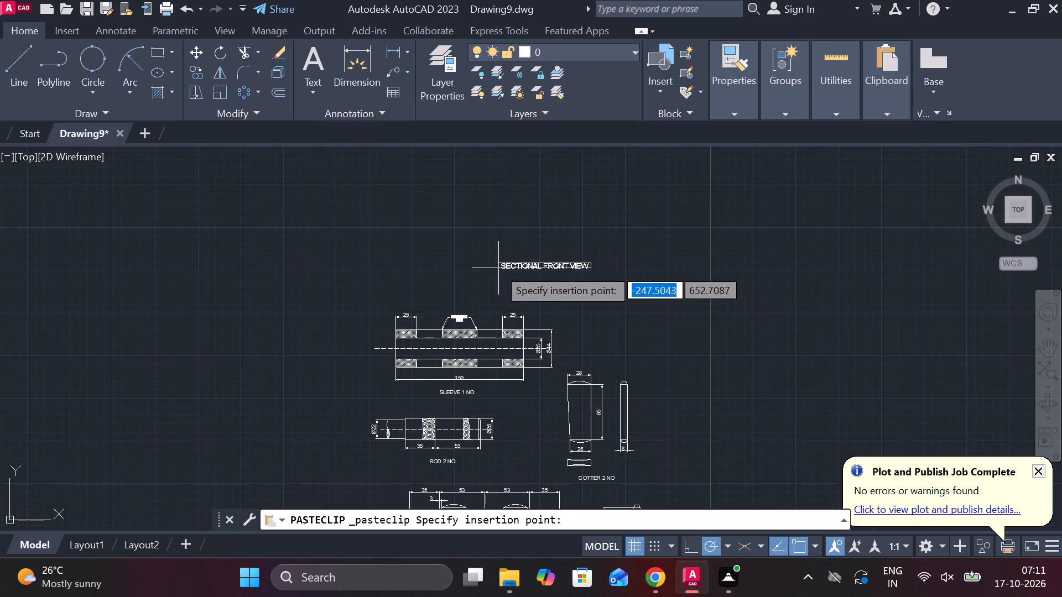
left_click(500, 278)
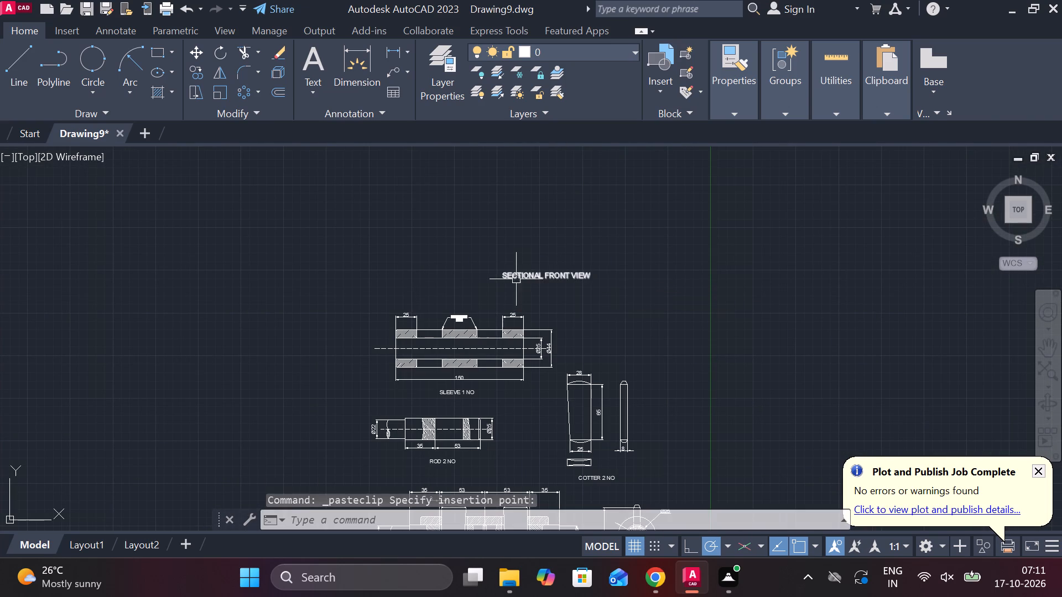
Set the copied heading's text height to 9 and replace its text with SLEEVE AND COTTER JOINT.
scroll(517, 279, "up", 1)
double_click(546, 268)
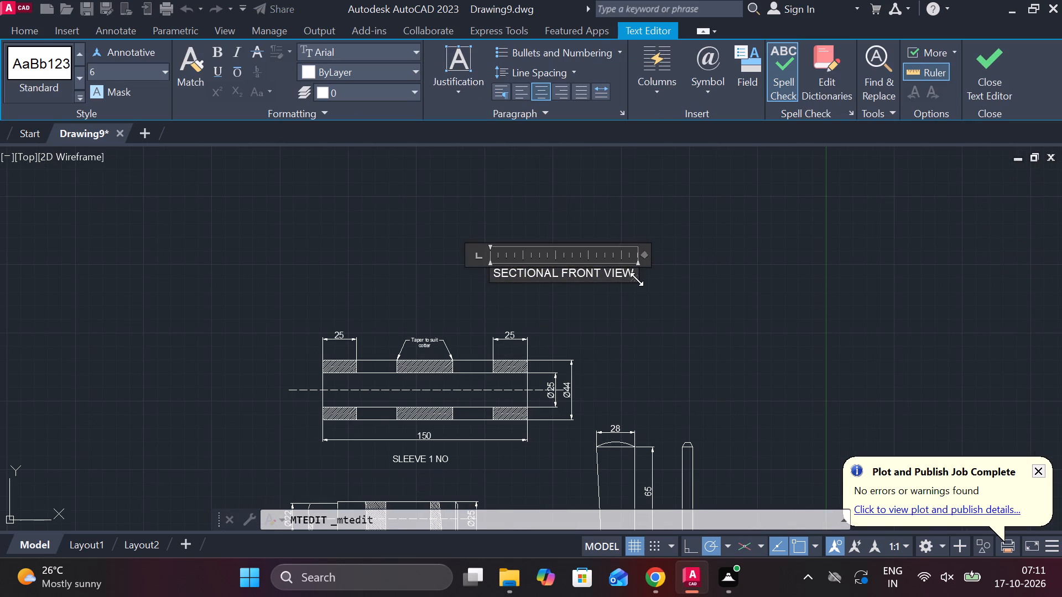
scroll(637, 279, "up", 2)
left_click_drag(629, 263, 302, 262)
left_click_drag(302, 262, 305, 269)
left_click(305, 269)
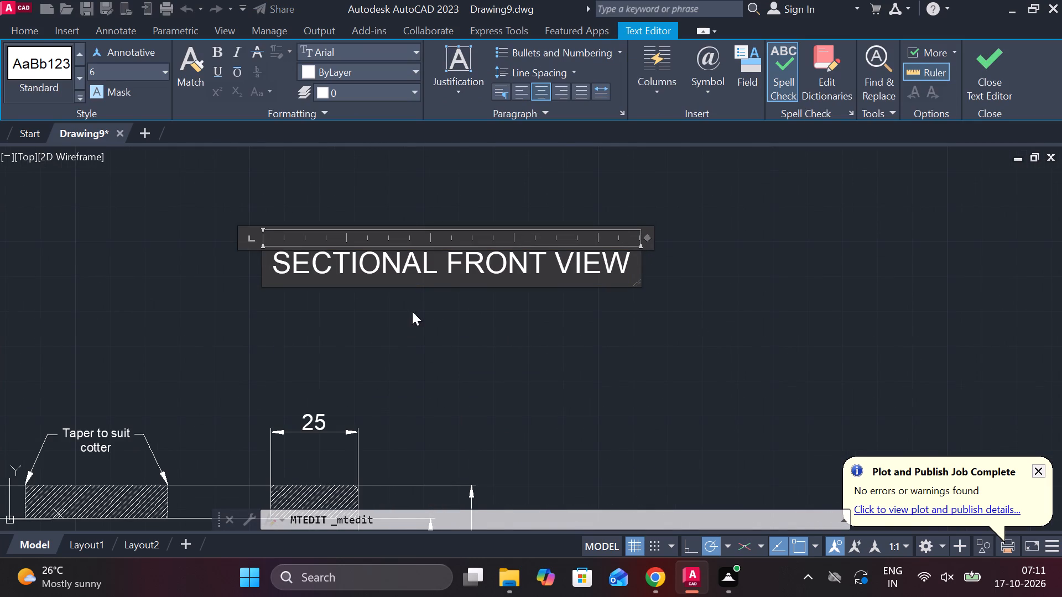
left_click_drag(629, 260, 251, 271)
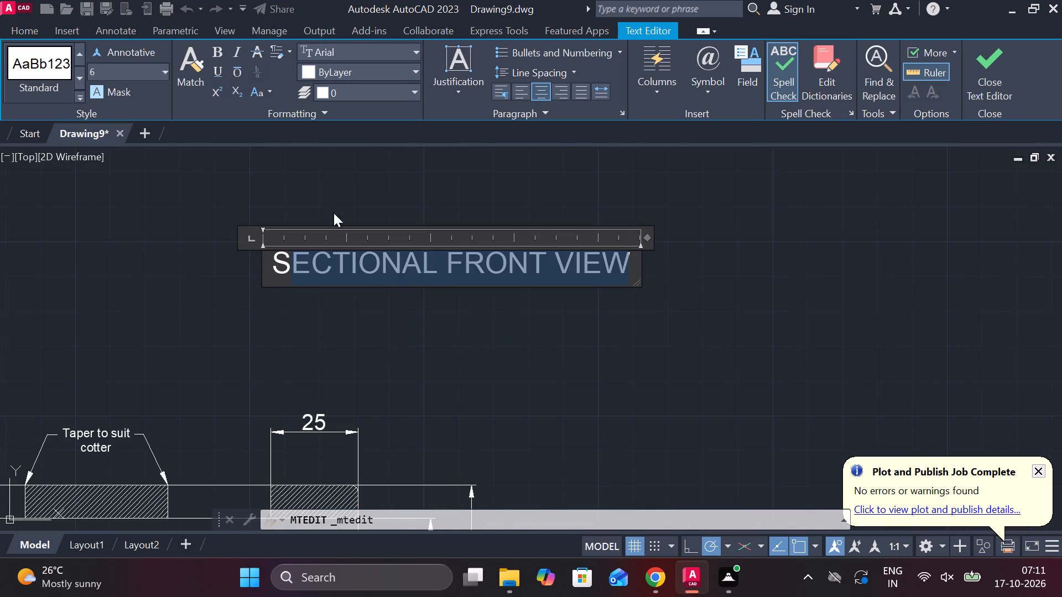
left_click(161, 70)
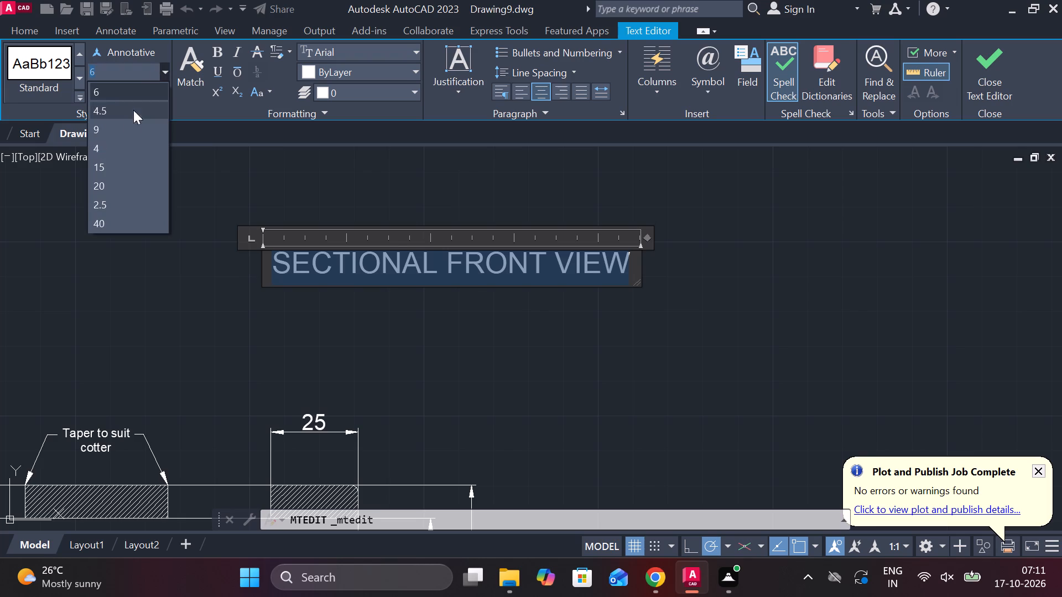
left_click(108, 128)
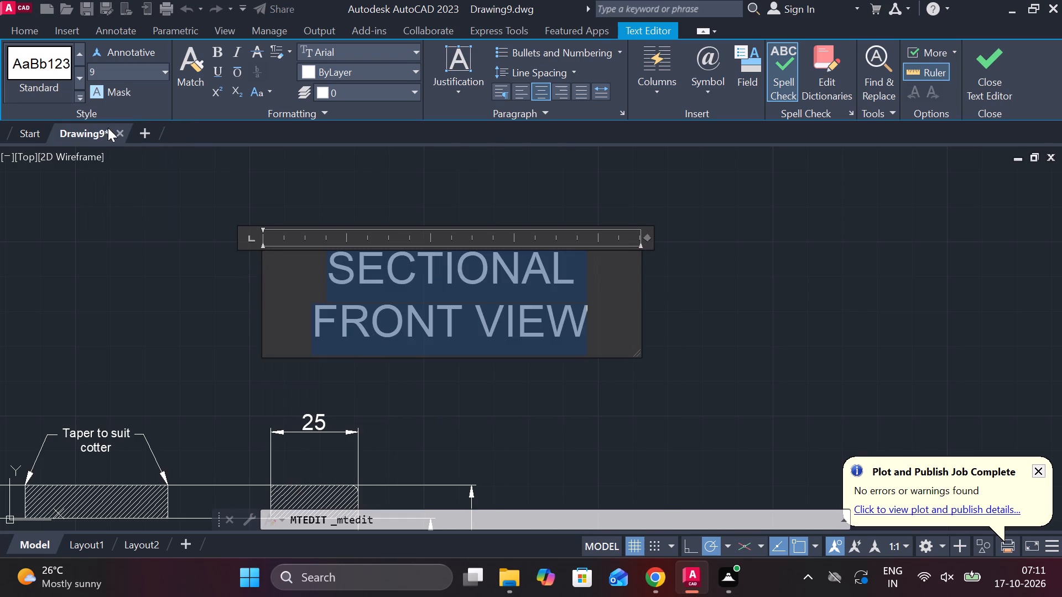
key("s")
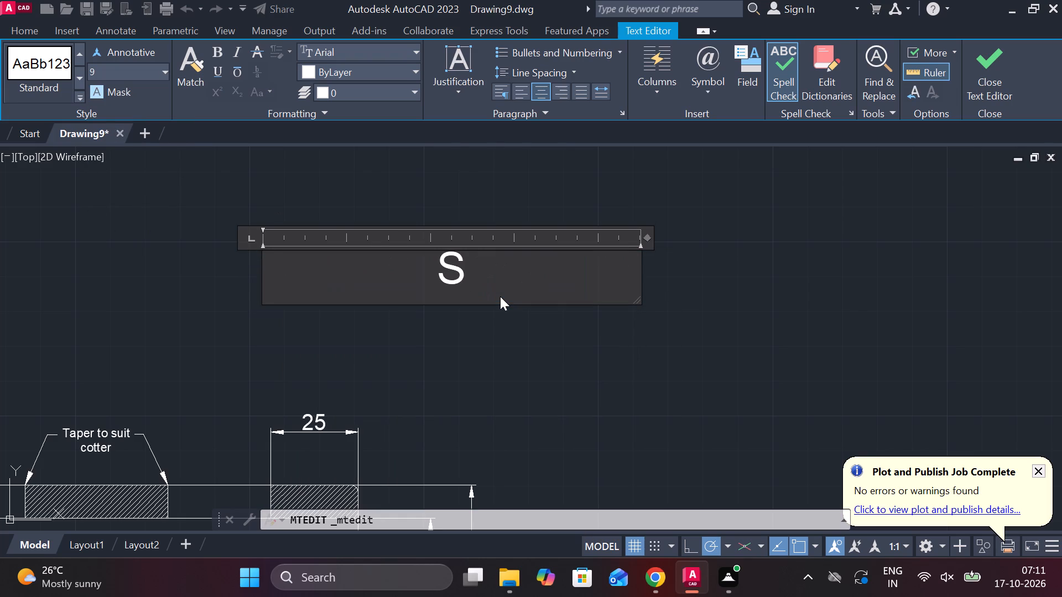
type("LEEVE AND COTTER JOINT")
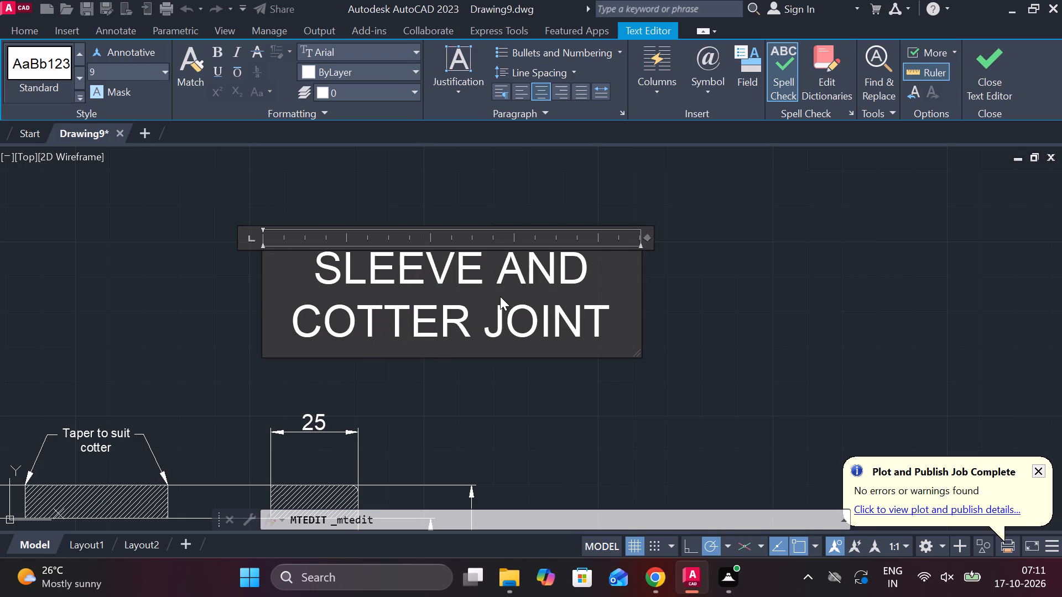
left_click(1001, 68)
Draw a rectangular border about 479 by 517 around all the views, the heading and the bill of materials.
scroll(771, 238, "down", 1)
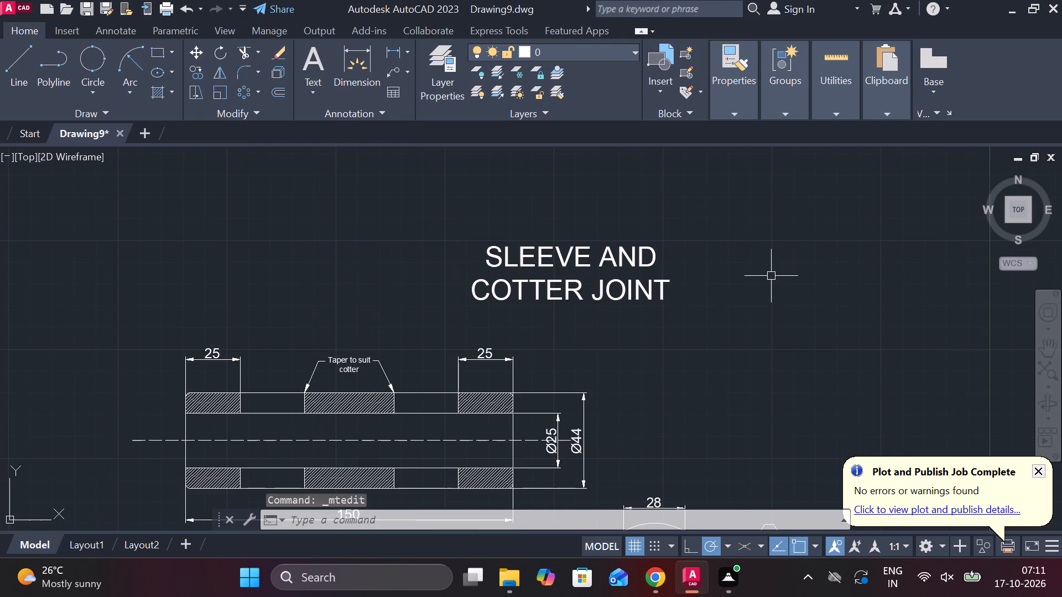
scroll(769, 277, "down", 2)
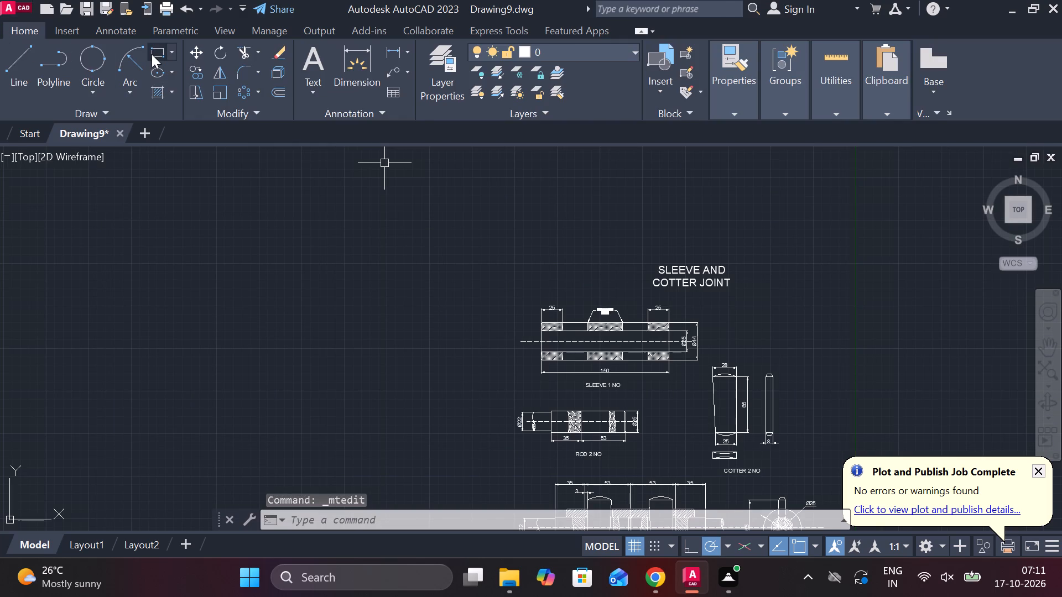
left_click(152, 54)
middle_click_drag(464, 212, 357, 132)
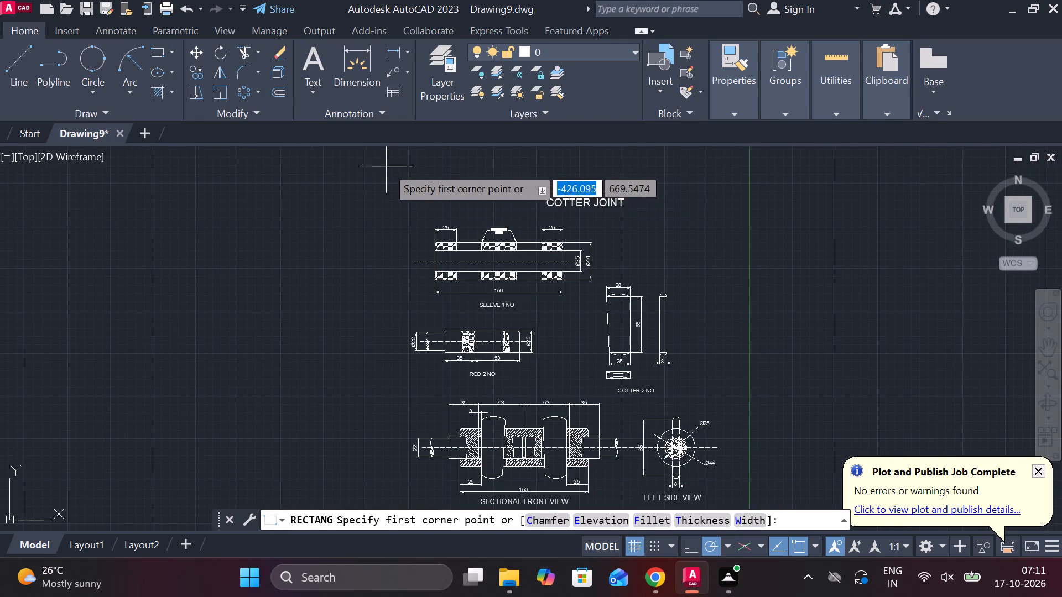
left_click(382, 166)
middle_click_drag(711, 289, 615, 200)
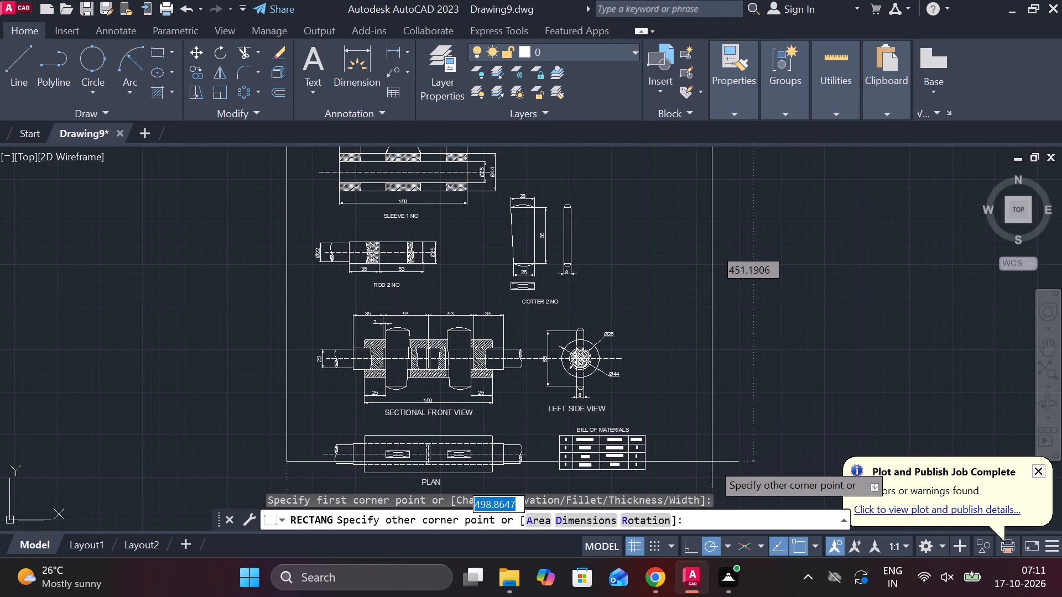
middle_click_drag(706, 467, 671, 352)
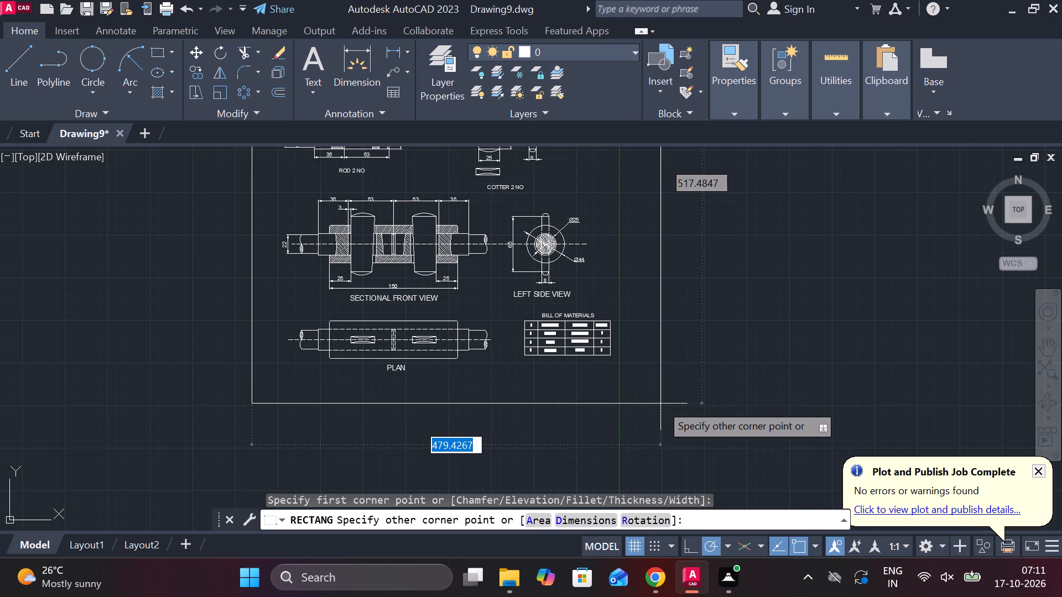
left_click(660, 404)
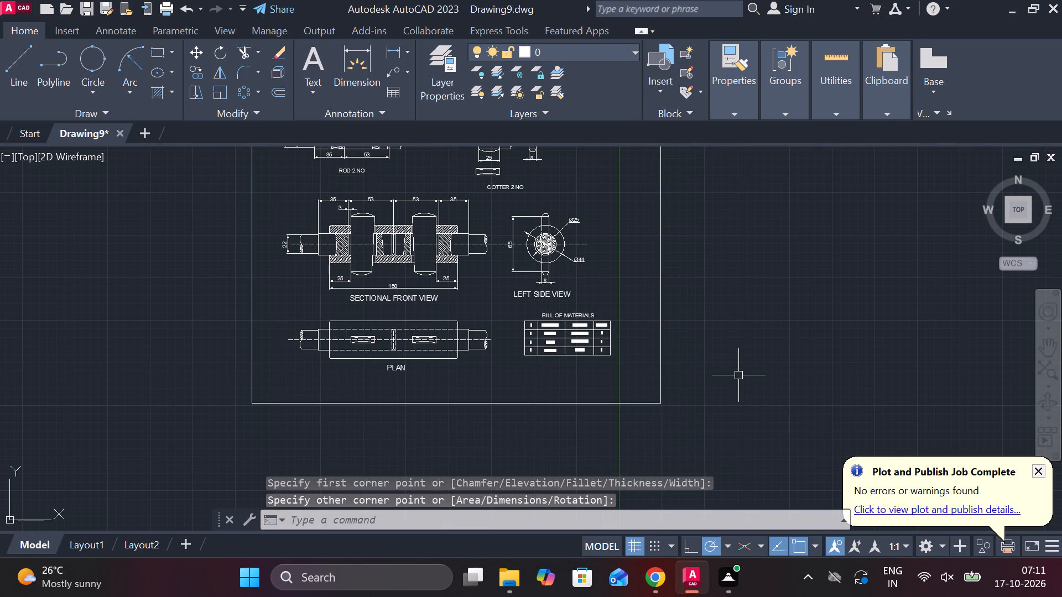
Save the drawing in Documents under the file name SLEEVE AND COTTER JOINT.
key("ctrl+s")
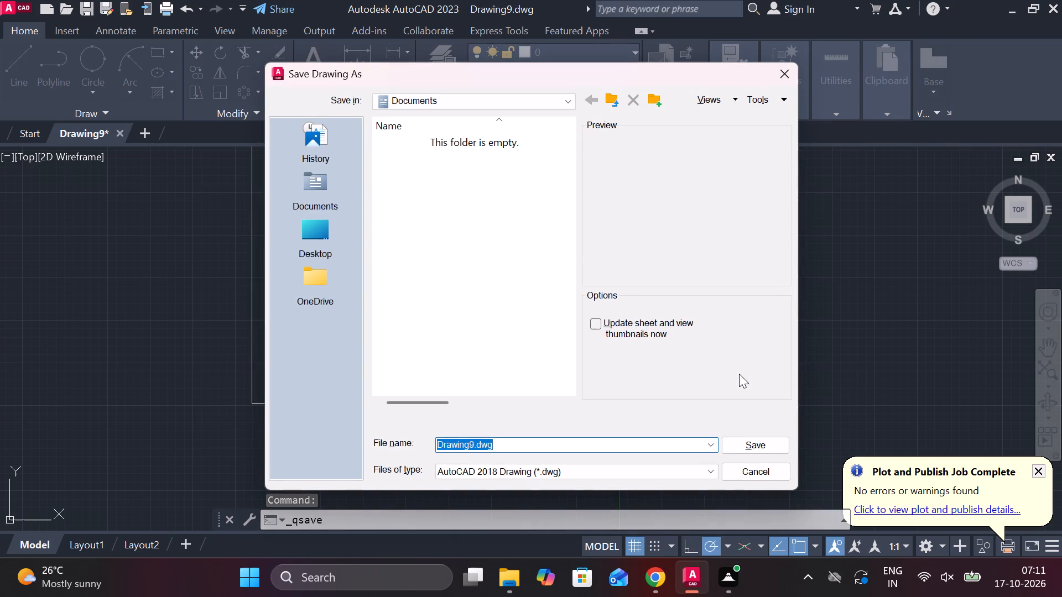
type("SLEEVE AND COTTER JOINT")
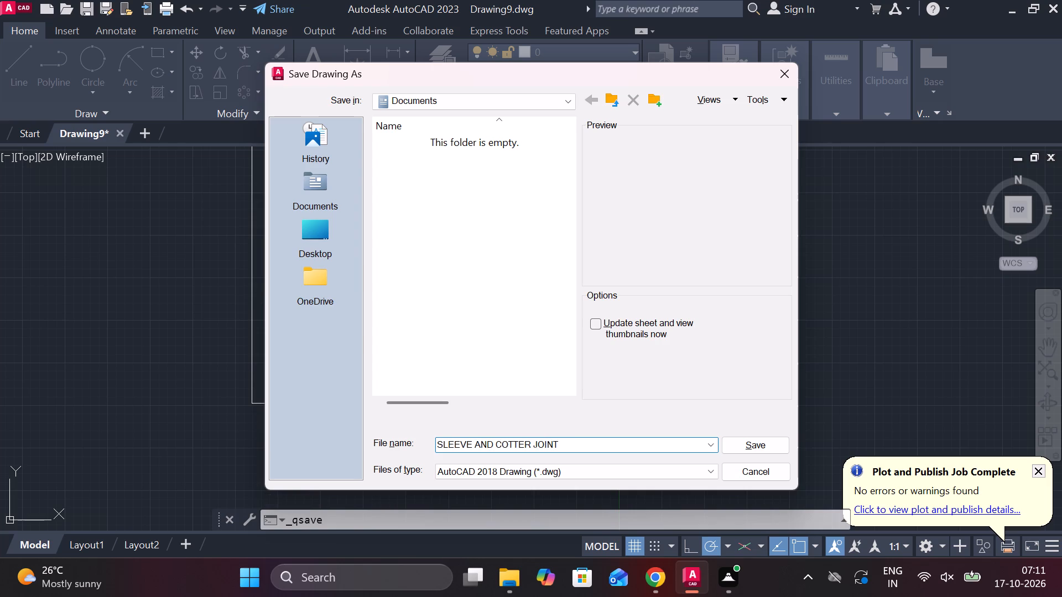
left_click(759, 441)
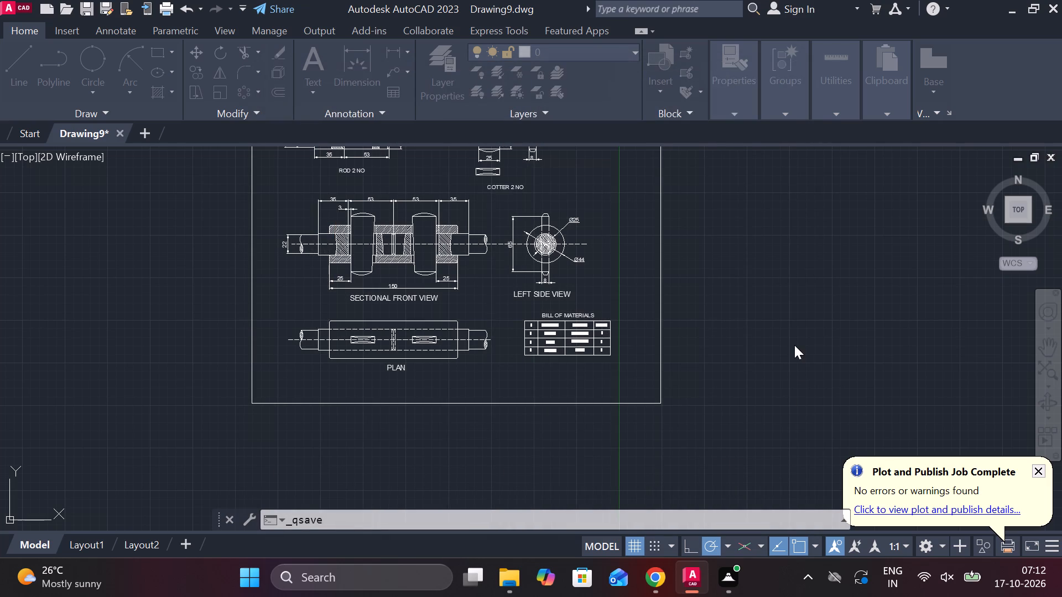
Turn off command logging with LOGFILEOFF.
middle_click_drag(792, 344, 738, 344)
type("LO")
key("g")
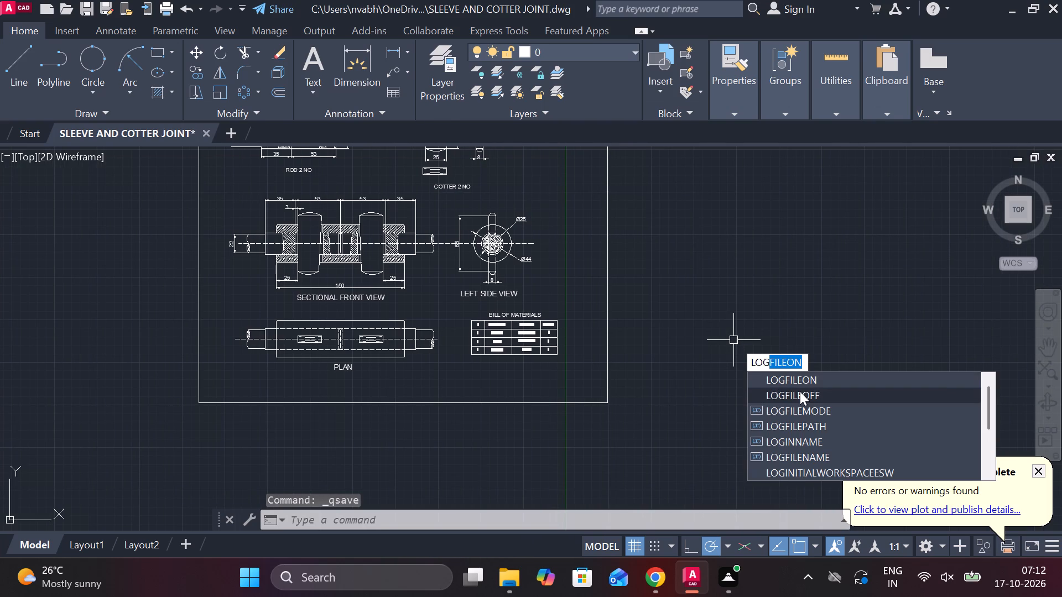
left_click(800, 391)
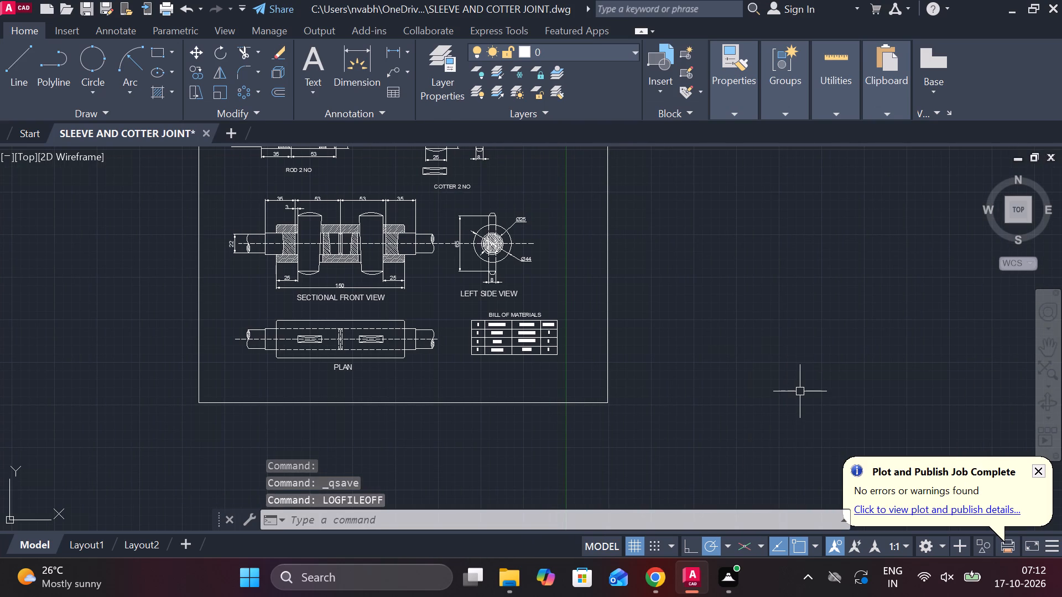
Save the drawing again under its current name.
key("ctrl+s")
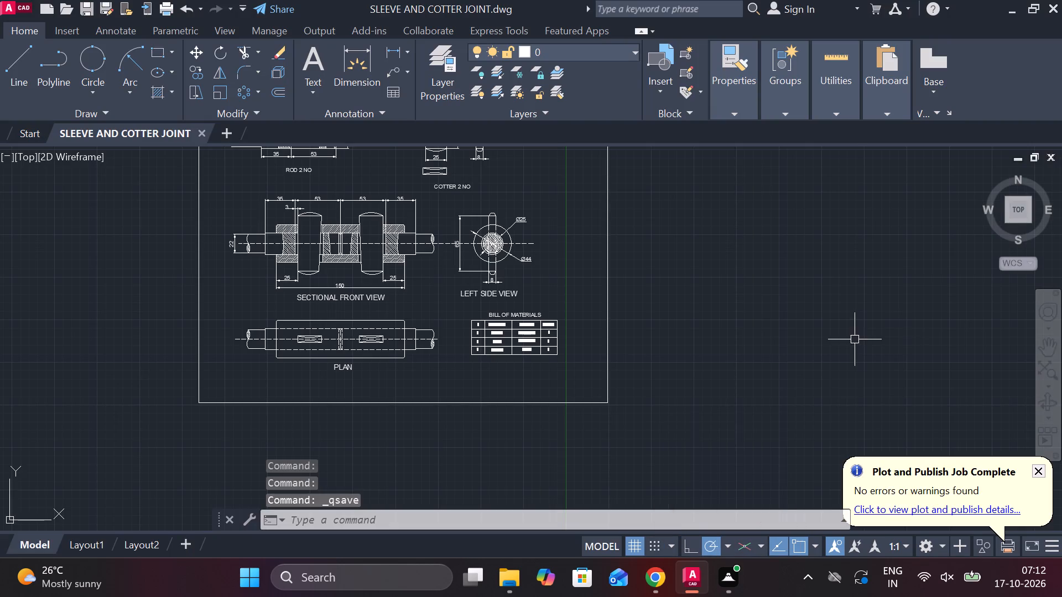
Start a plot of the drawing with DWG To PDF.pc3 as the plotter and Landscape as the drawing orientation.
type("PLO")
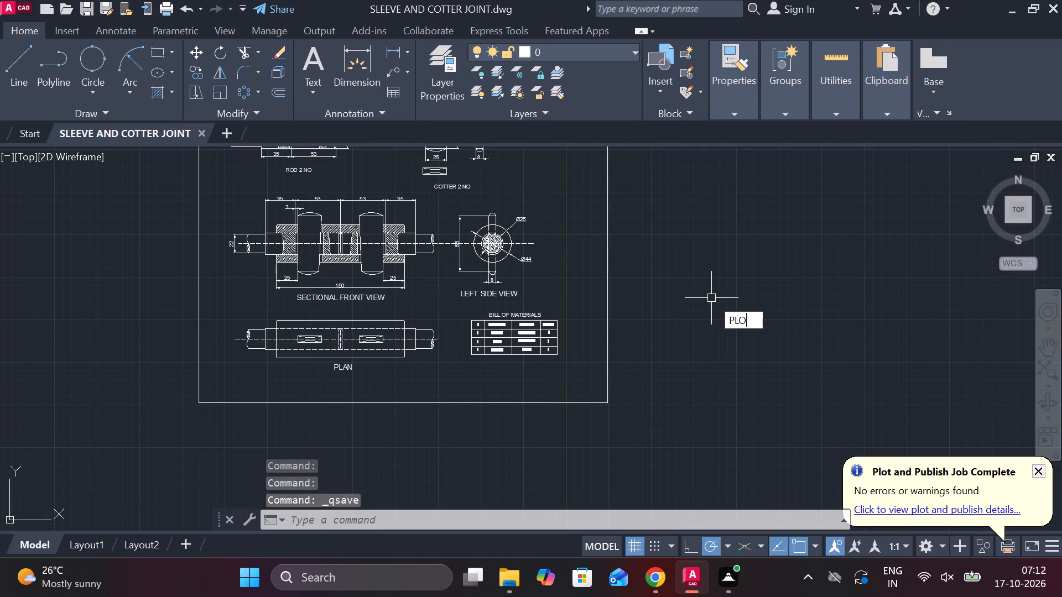
left_click(767, 337)
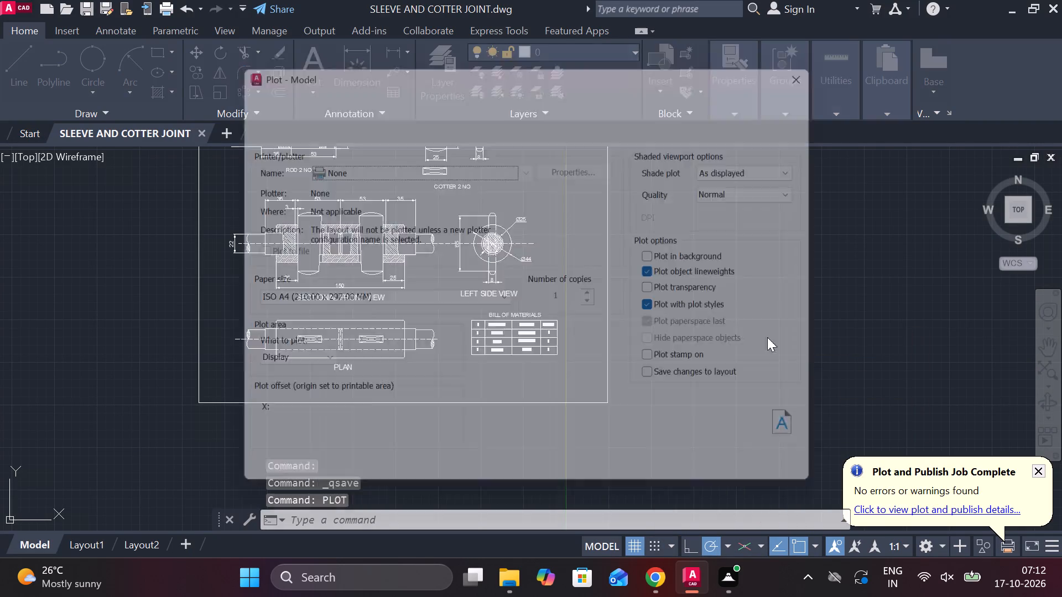
left_click(450, 174)
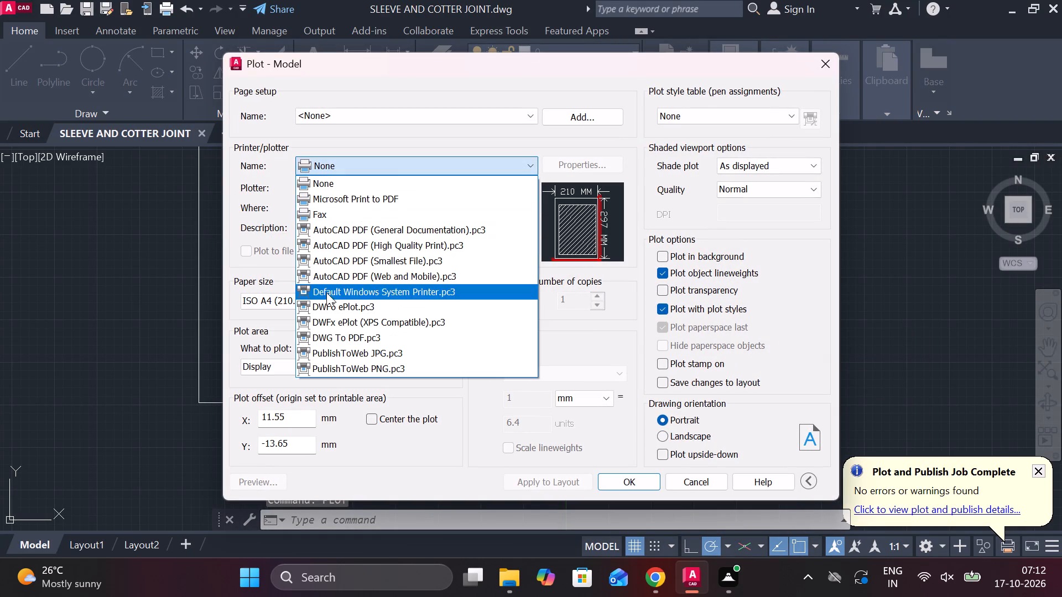
left_click(329, 305)
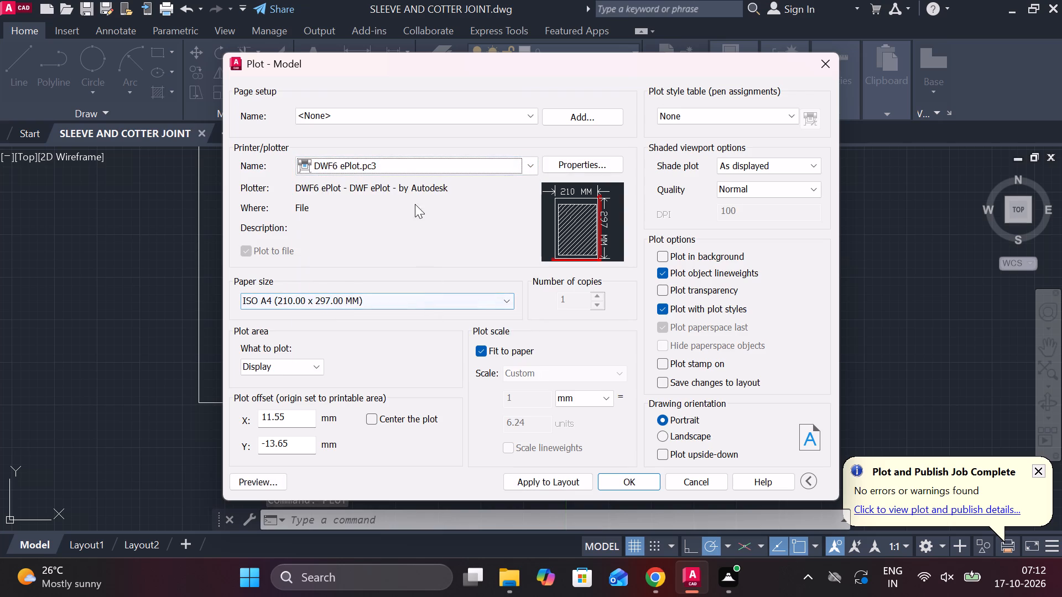
left_click(396, 163)
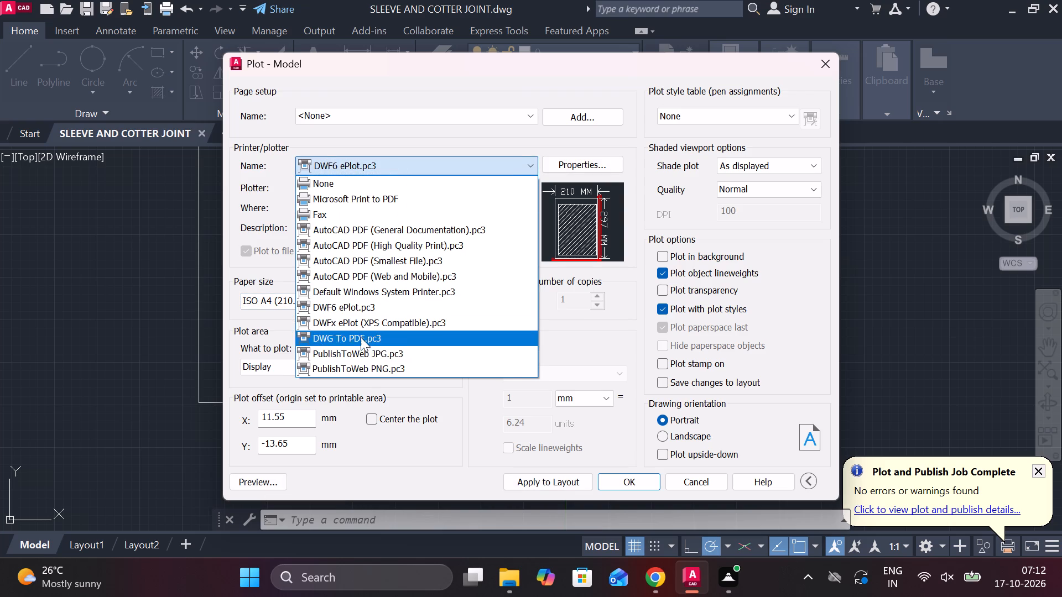
left_click(361, 337)
left_click(657, 437)
left_click(658, 437)
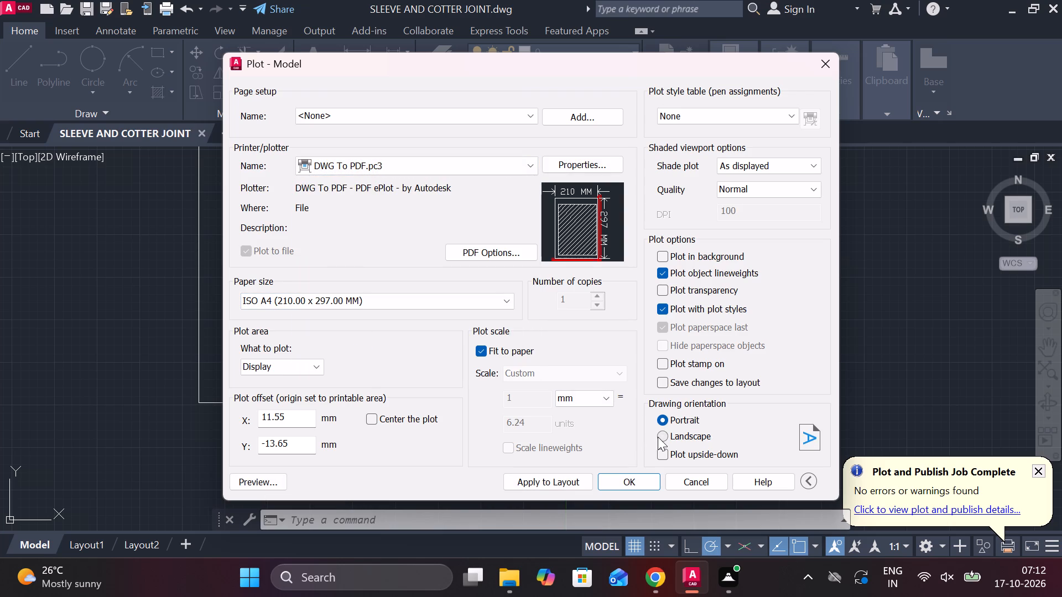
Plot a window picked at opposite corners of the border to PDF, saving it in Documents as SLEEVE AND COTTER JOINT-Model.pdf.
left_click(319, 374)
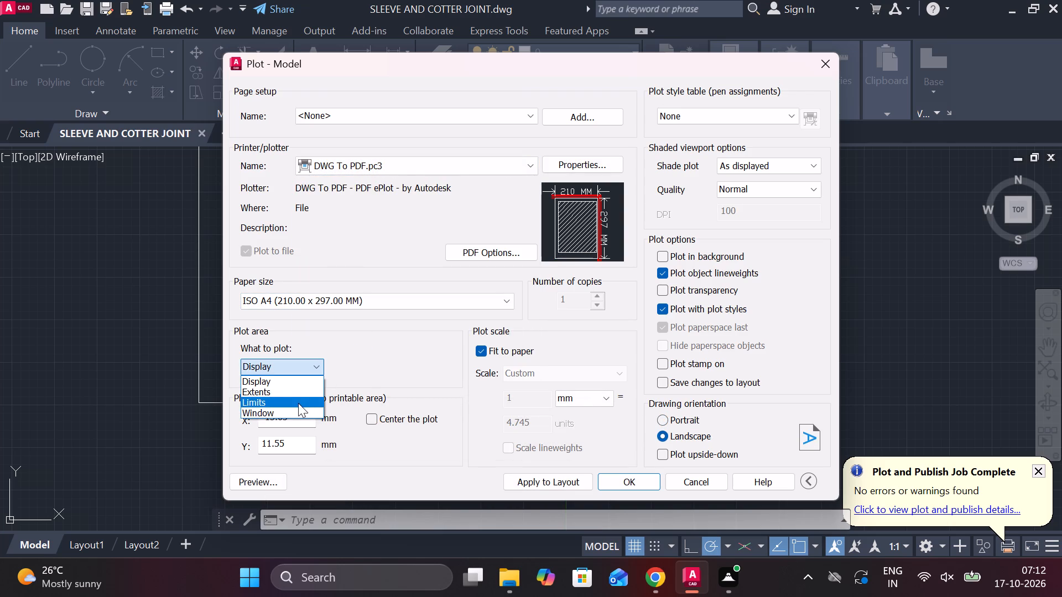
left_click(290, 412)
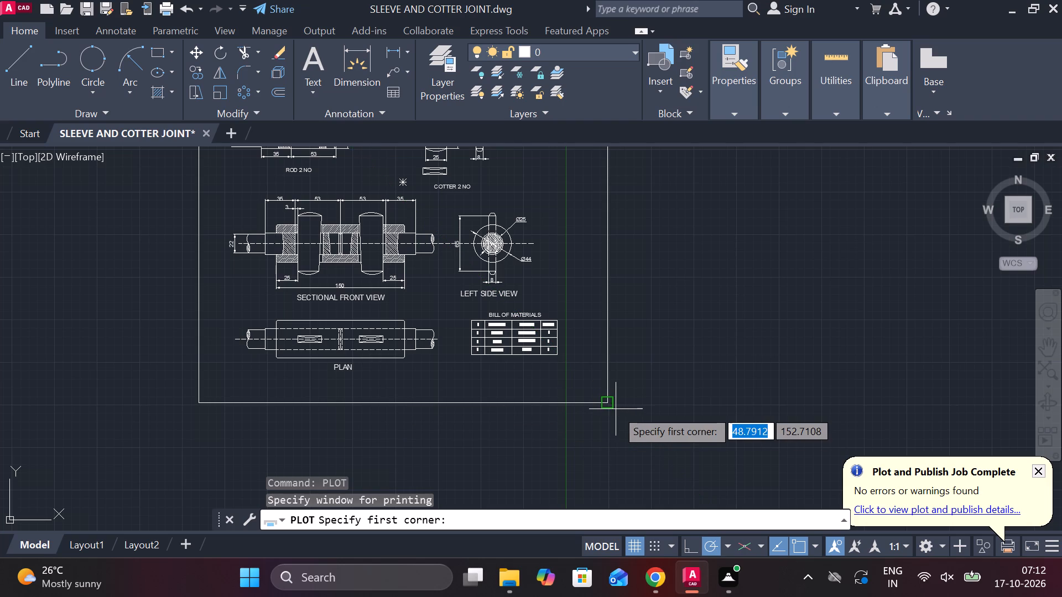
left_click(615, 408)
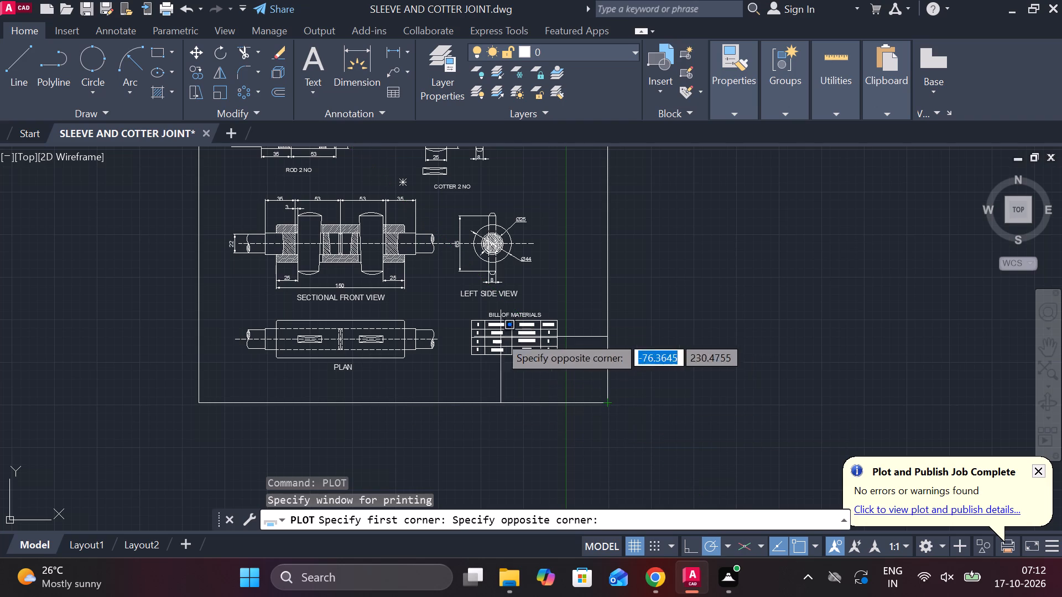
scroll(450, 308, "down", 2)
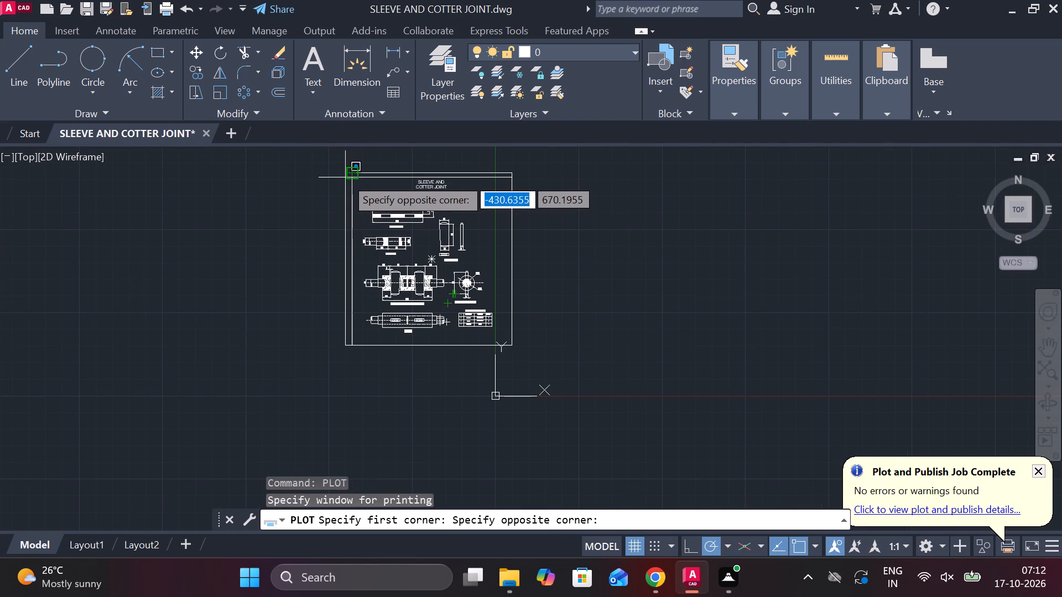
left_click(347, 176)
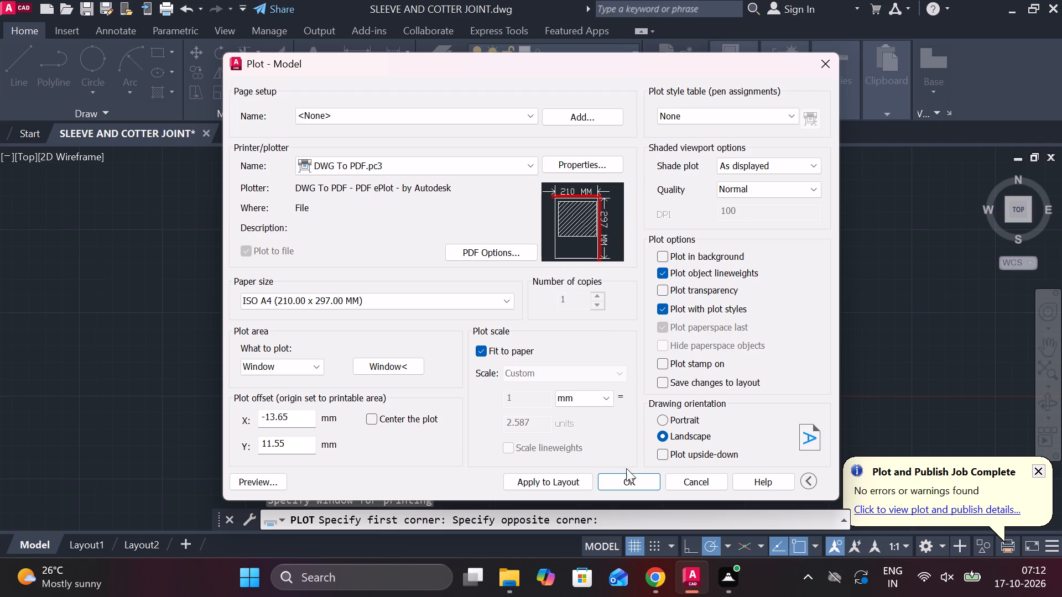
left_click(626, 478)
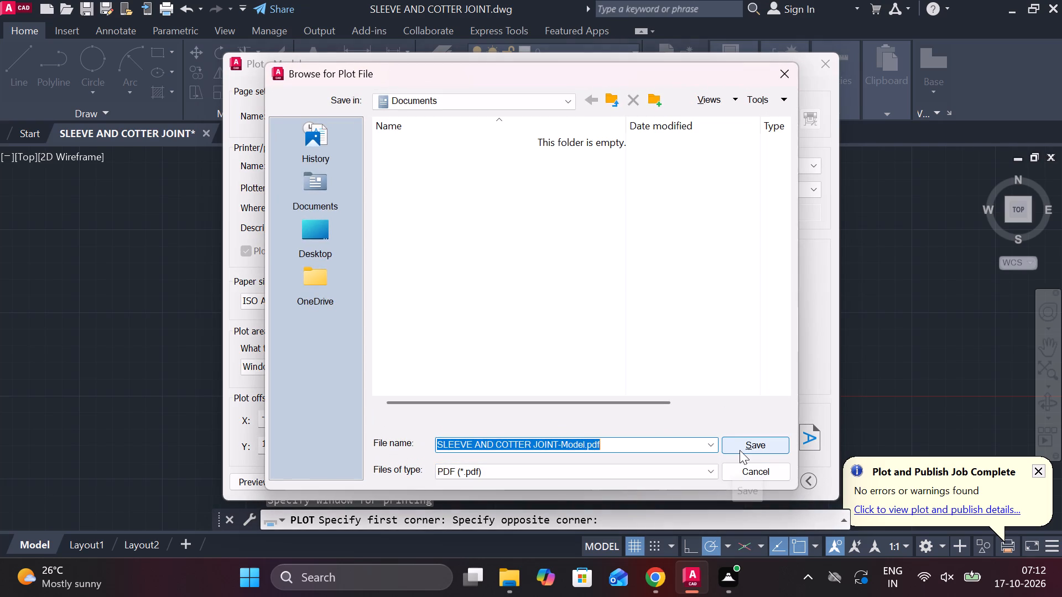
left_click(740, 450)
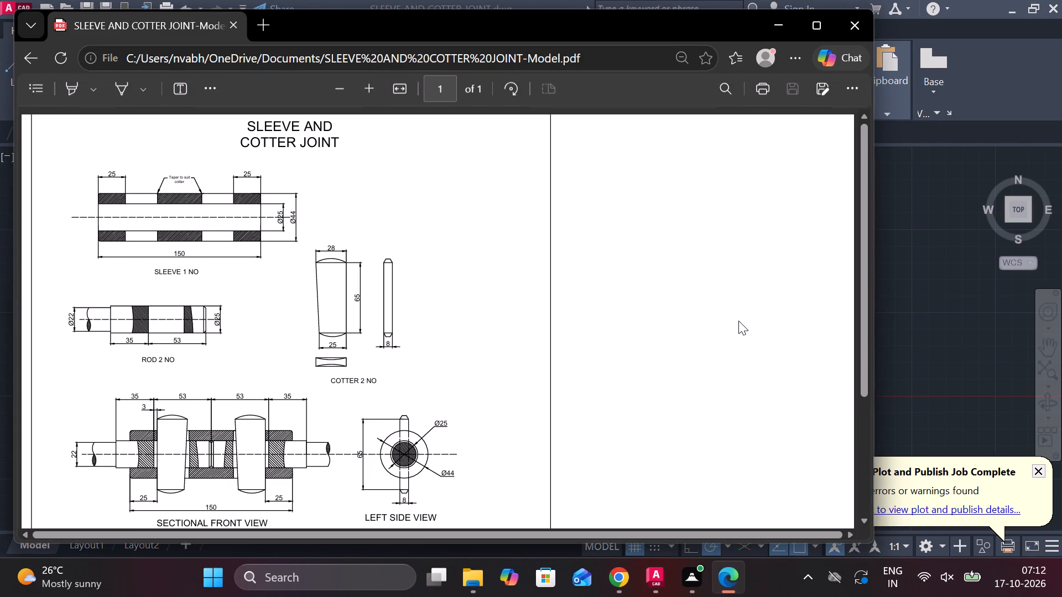
Check the plotted PDF page from the title down to the bill of materials, and return to the AutoCAD drawing.
scroll(312, 360, "down", 4)
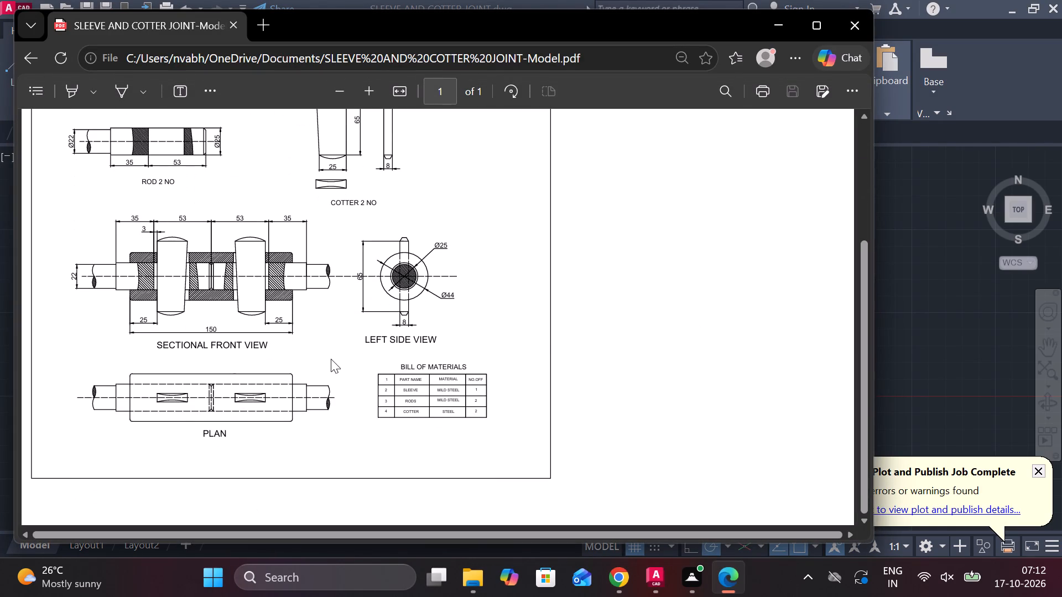
scroll(332, 359, "up", 6)
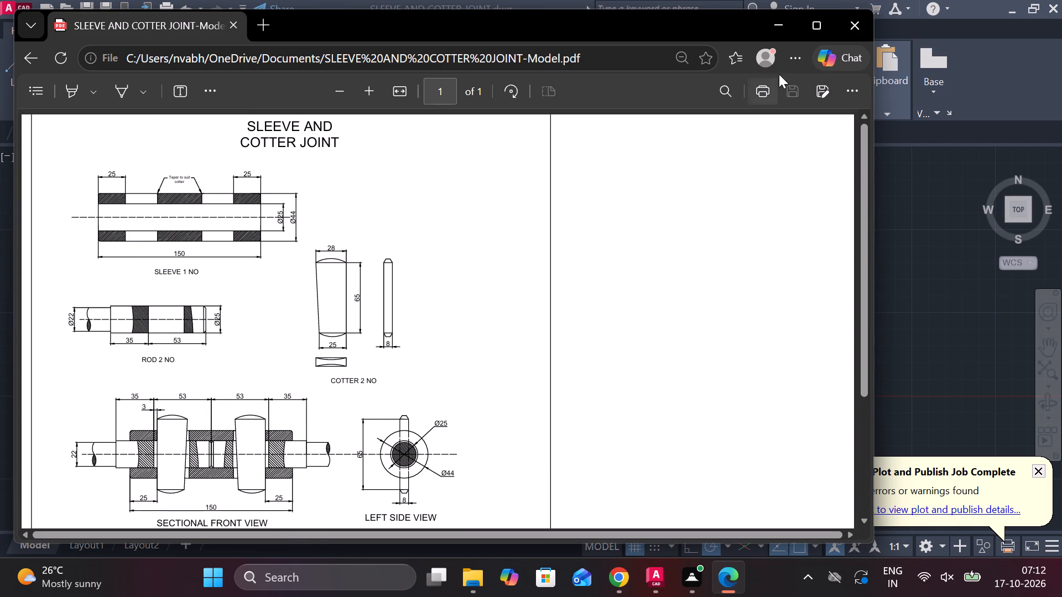
left_click(774, 32)
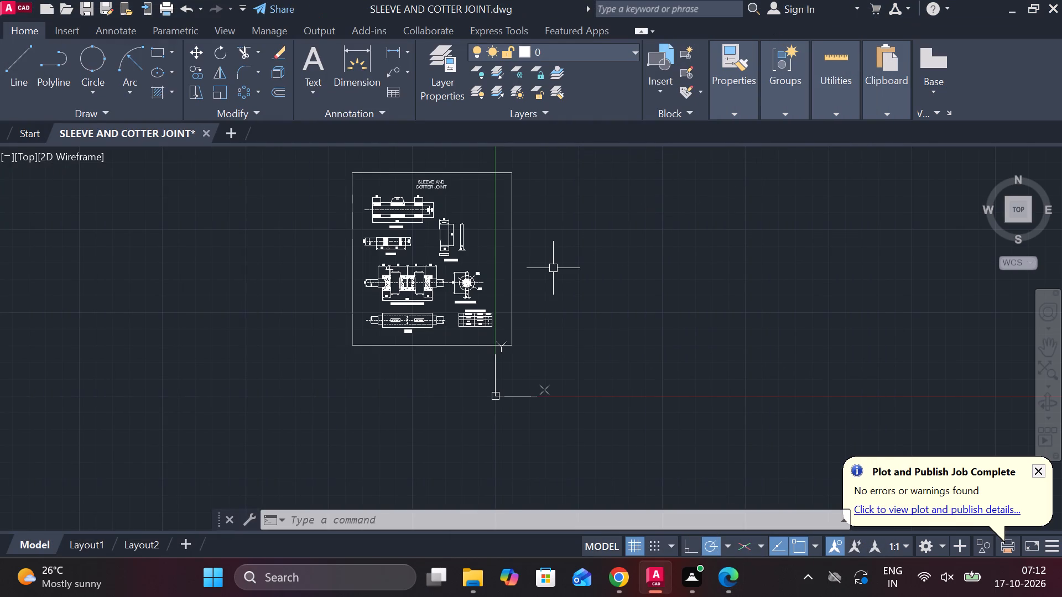
Start another plot of the drawing with Landscape orientation and DWG To PDF.pc3 as the plotter.
type("PLO")
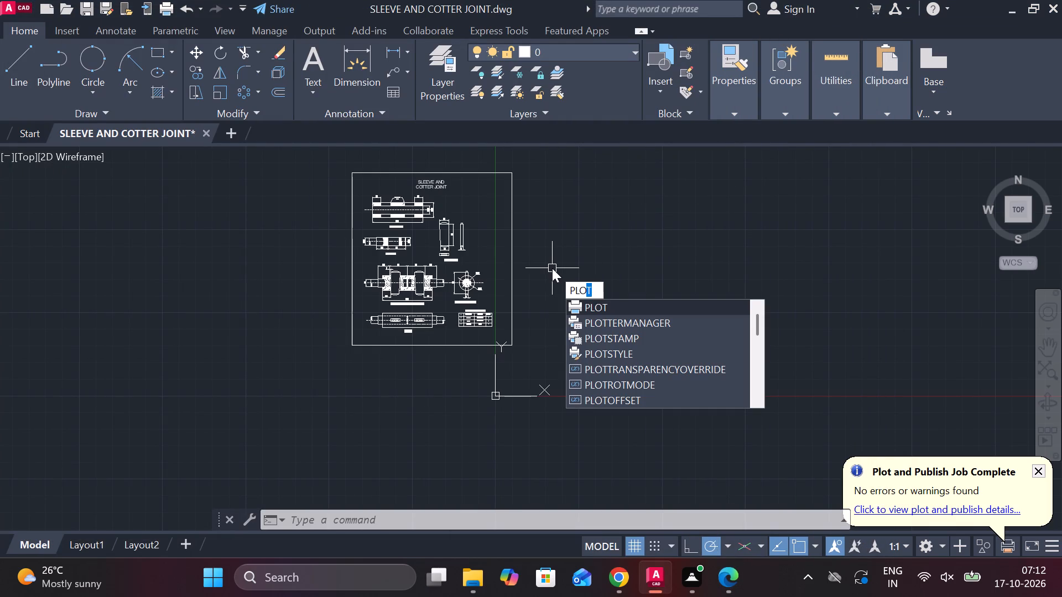
key("t")
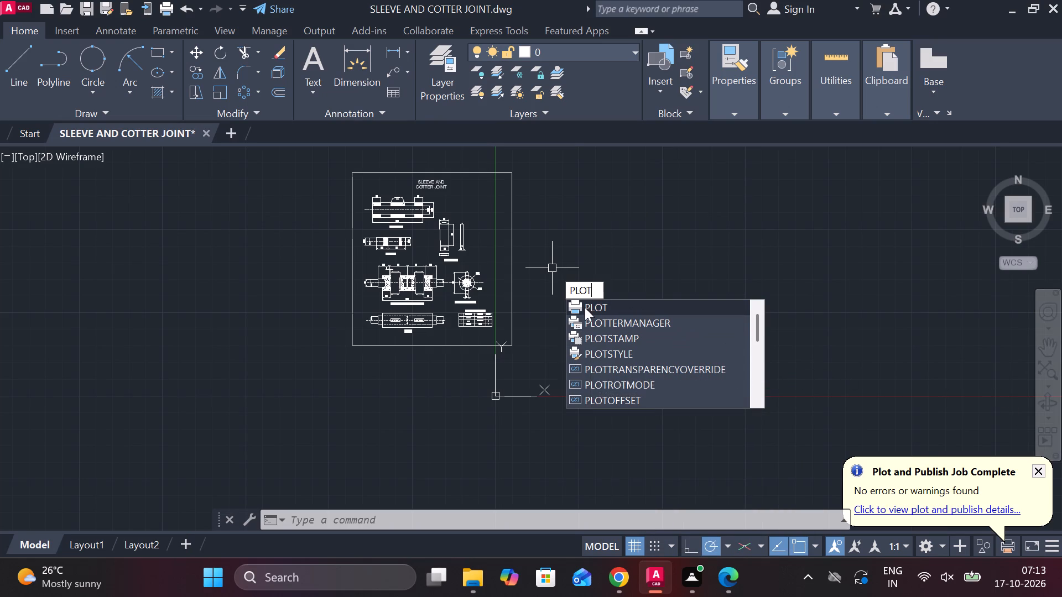
left_click(585, 307)
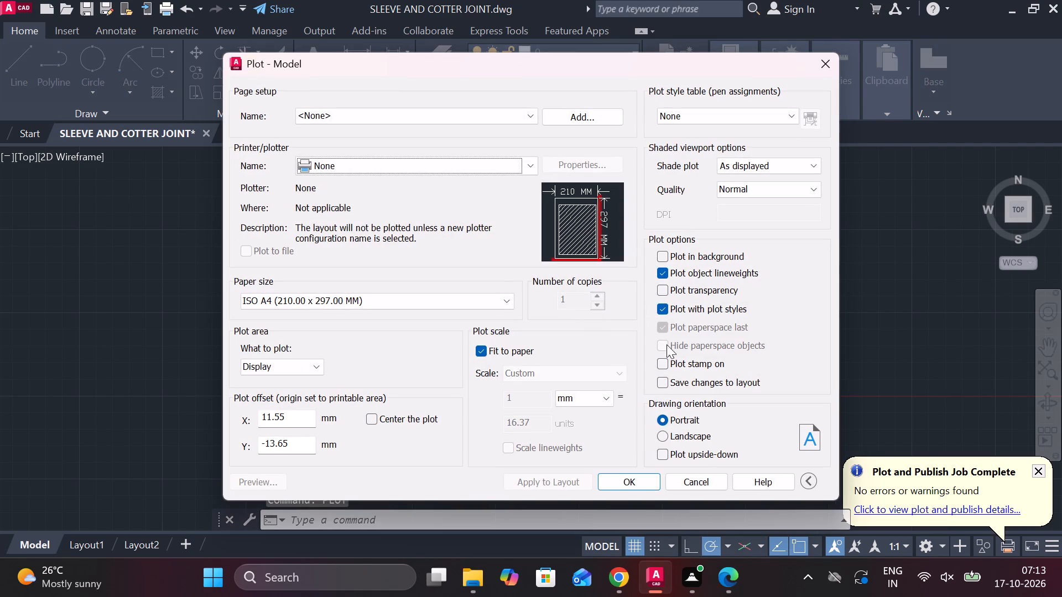
left_click(664, 432)
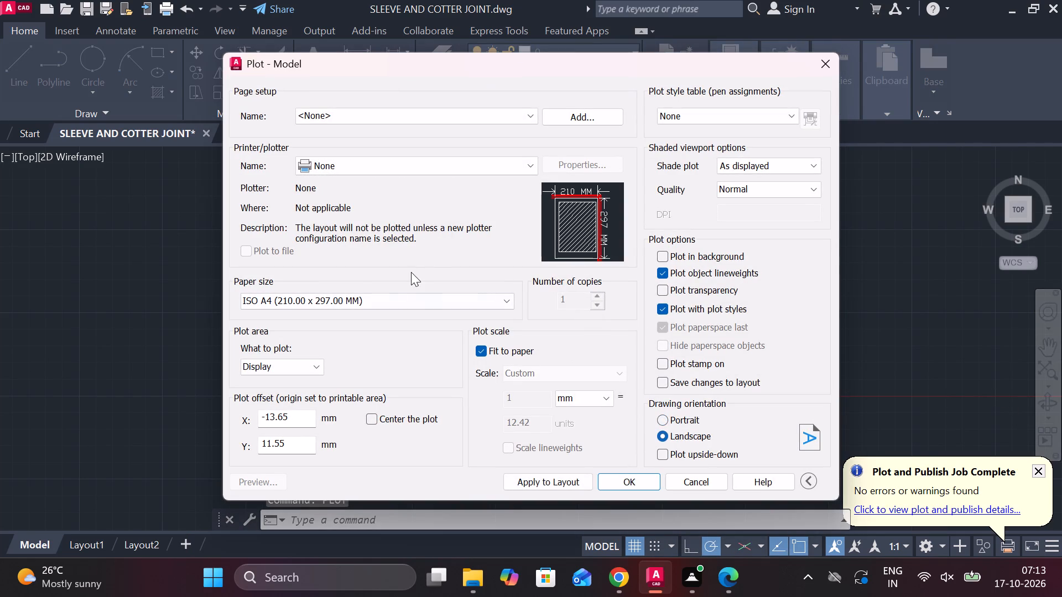
left_click(444, 171)
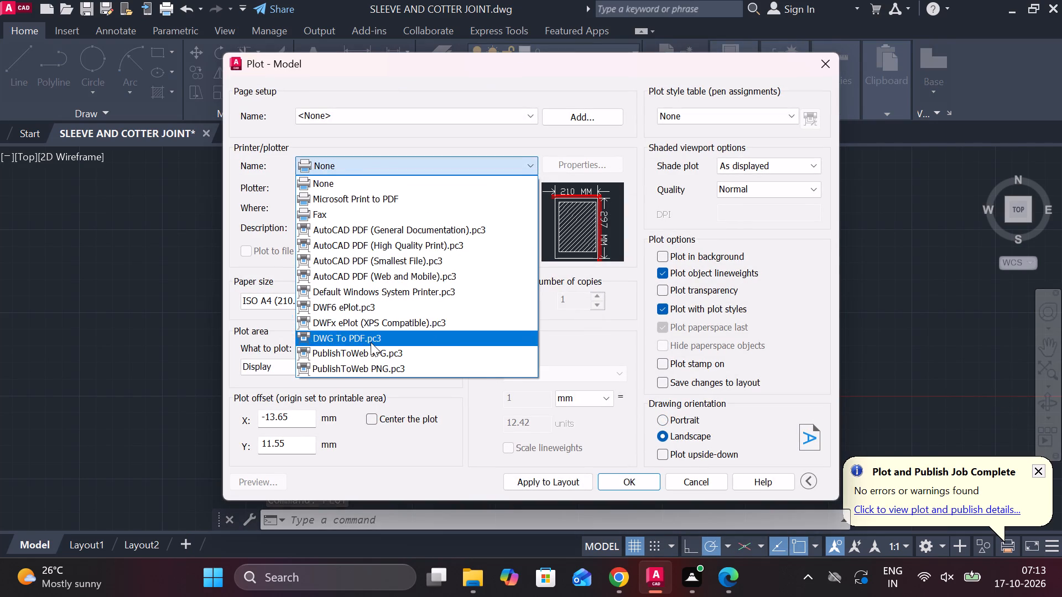
left_click(371, 342)
Plot a window enclosing the whole border with a margin on all sides, overwriting SLEEVE AND COTTER JOINT-Model.pdf in Documents.
left_click(293, 373)
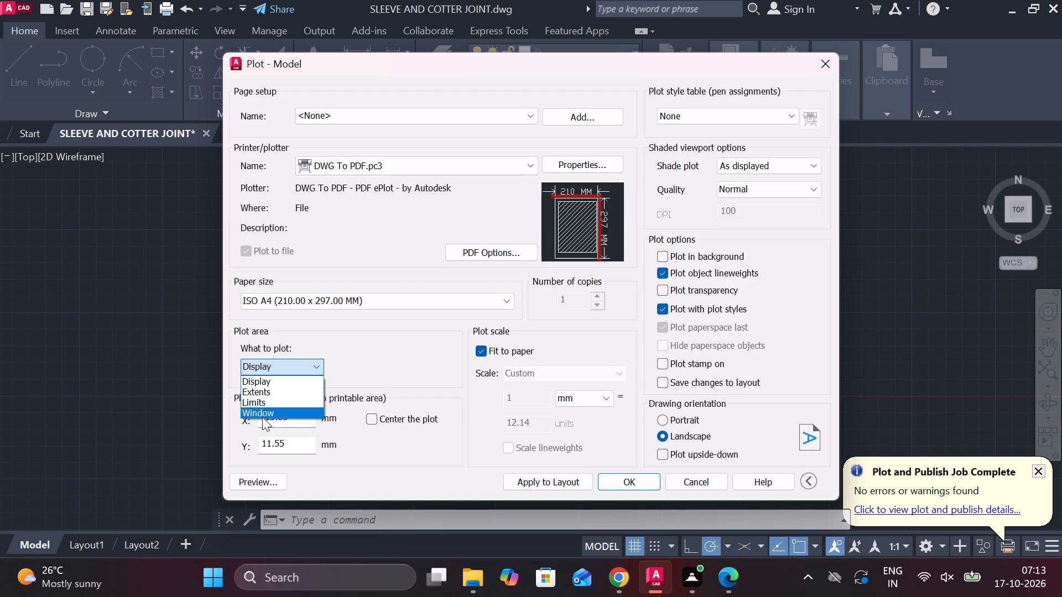
left_click(262, 417)
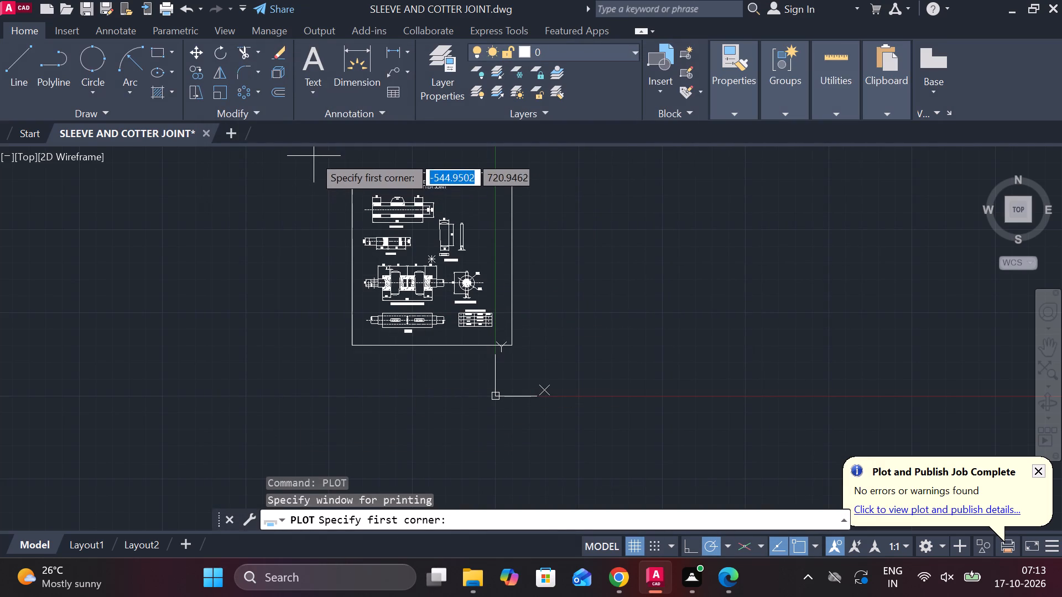
left_click(307, 153)
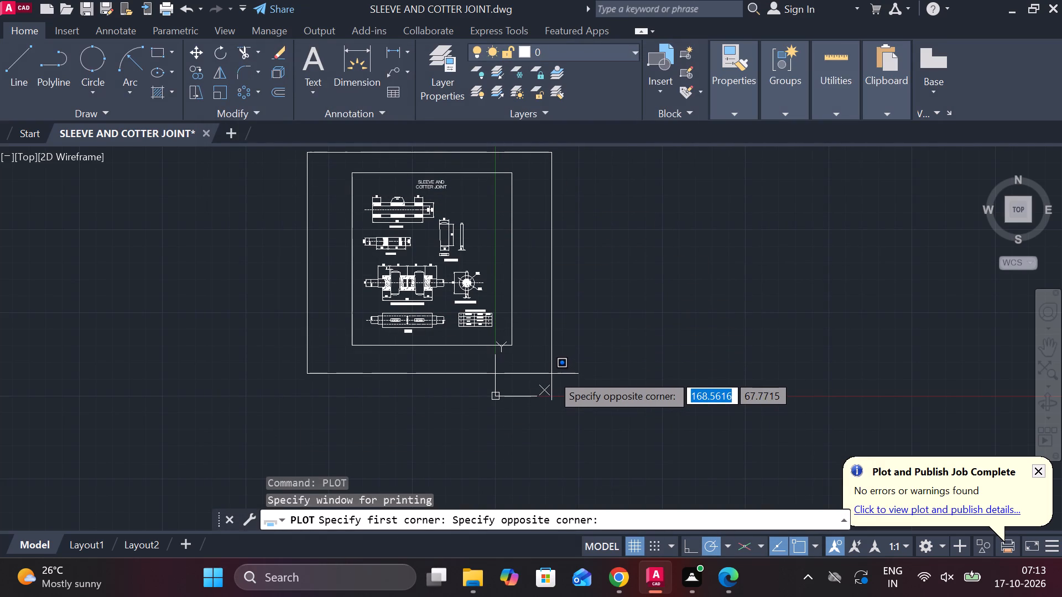
left_click(551, 374)
left_click(652, 478)
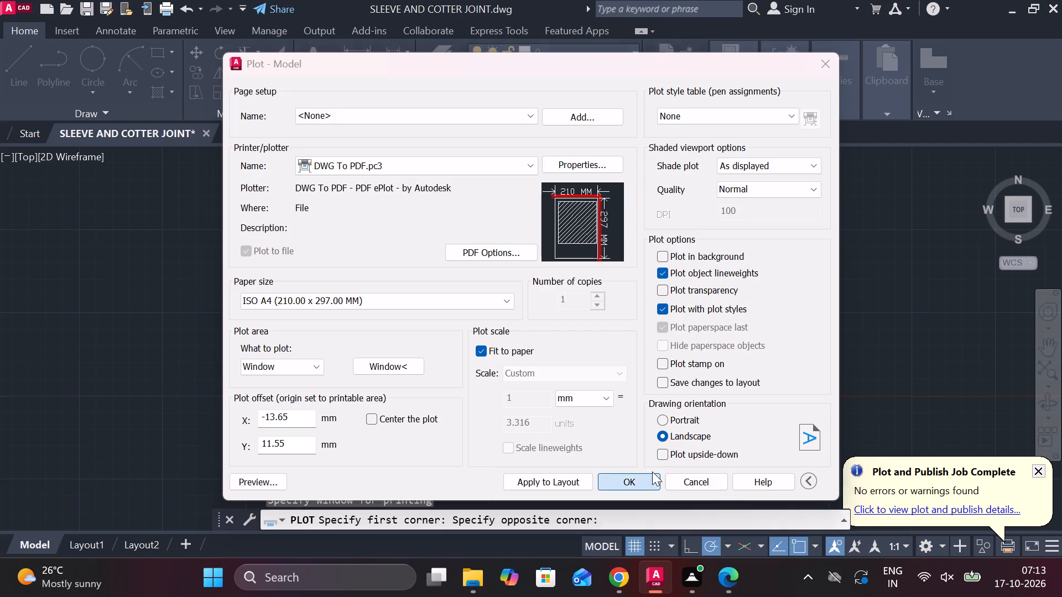
left_click(726, 438)
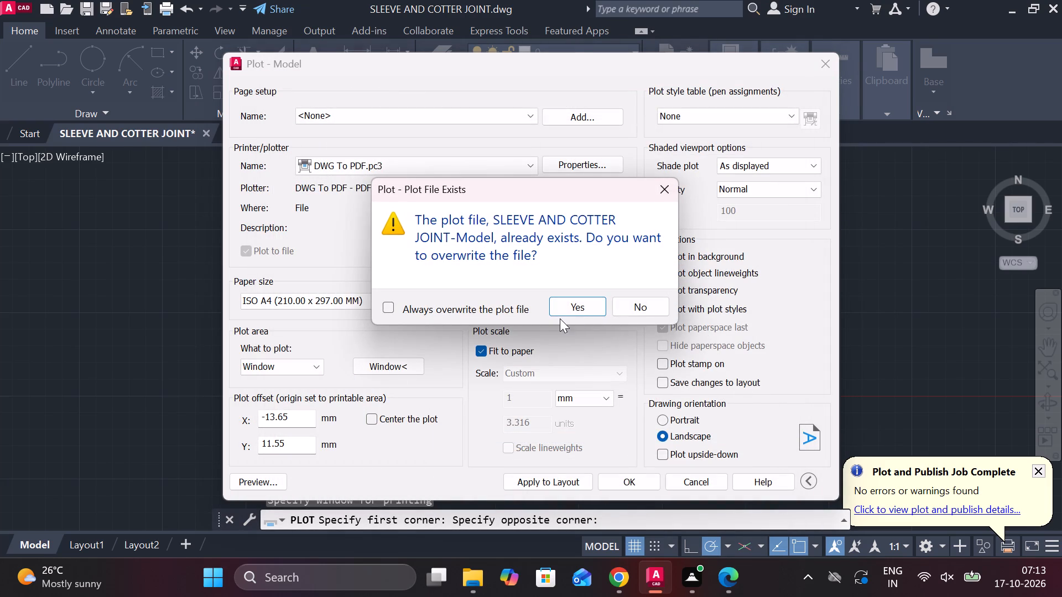
left_click(570, 306)
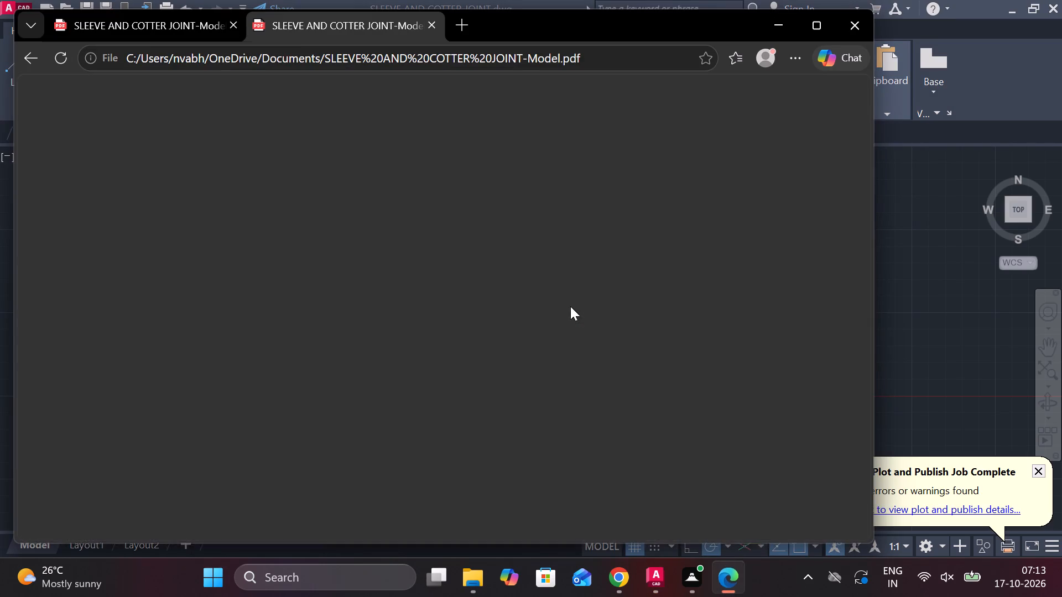
Check the border, views and bill of materials in the newly plotted PDF.
scroll(570, 306, "down", 2)
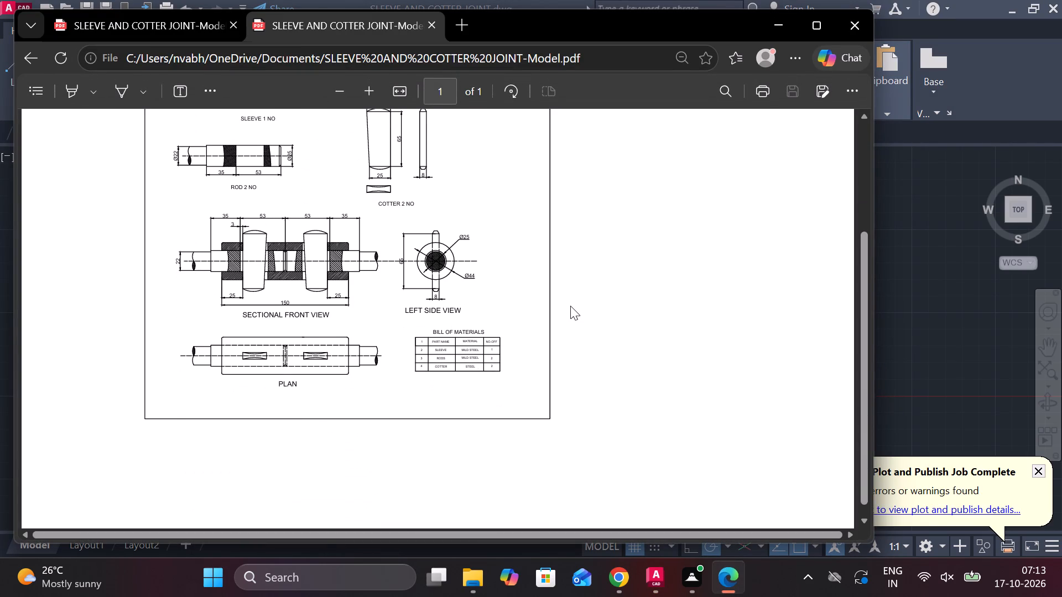
scroll(483, 296, "up", 2)
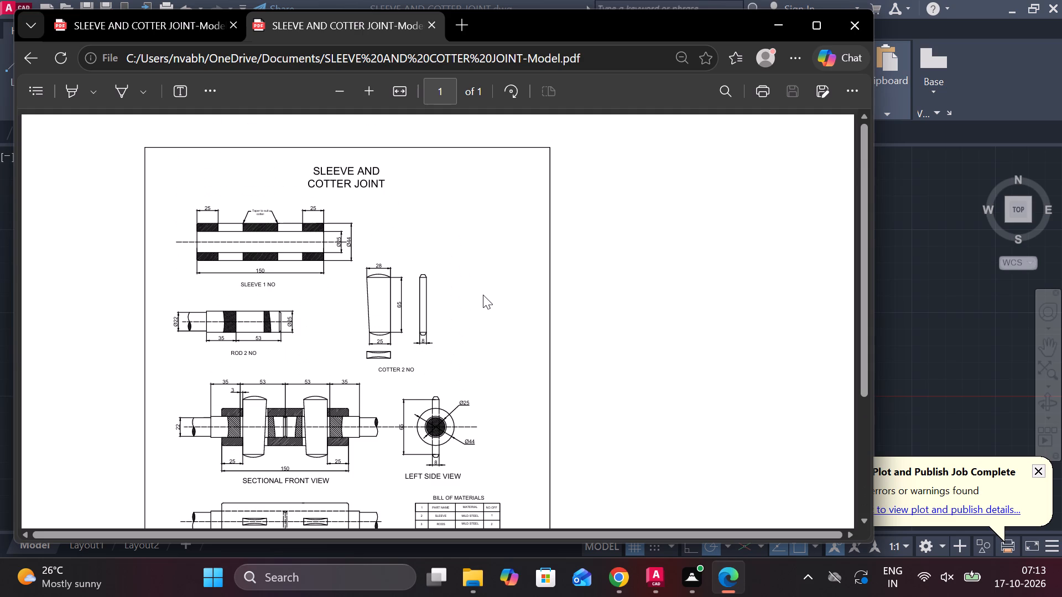